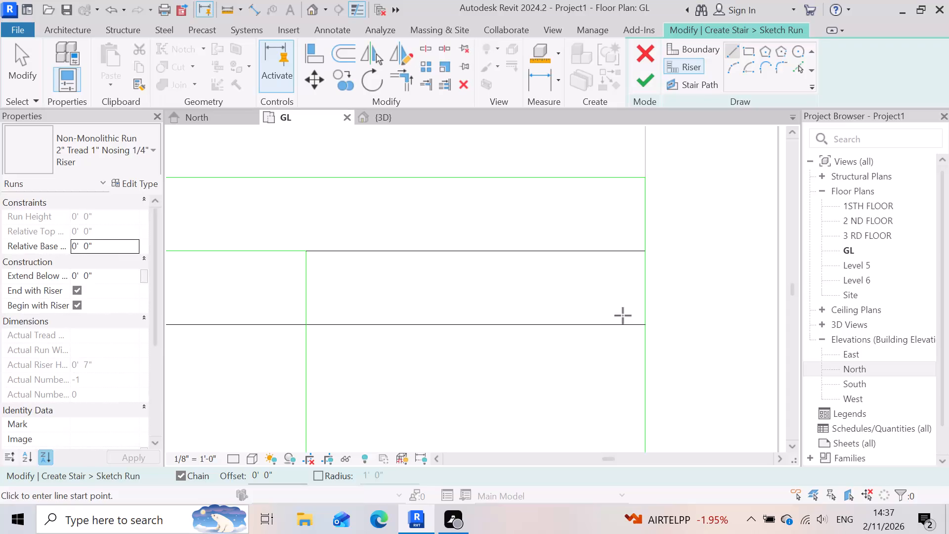
Delete the full-width riser line at the lower end of the stair run sketch.
scroll(545, 371, down, 9)
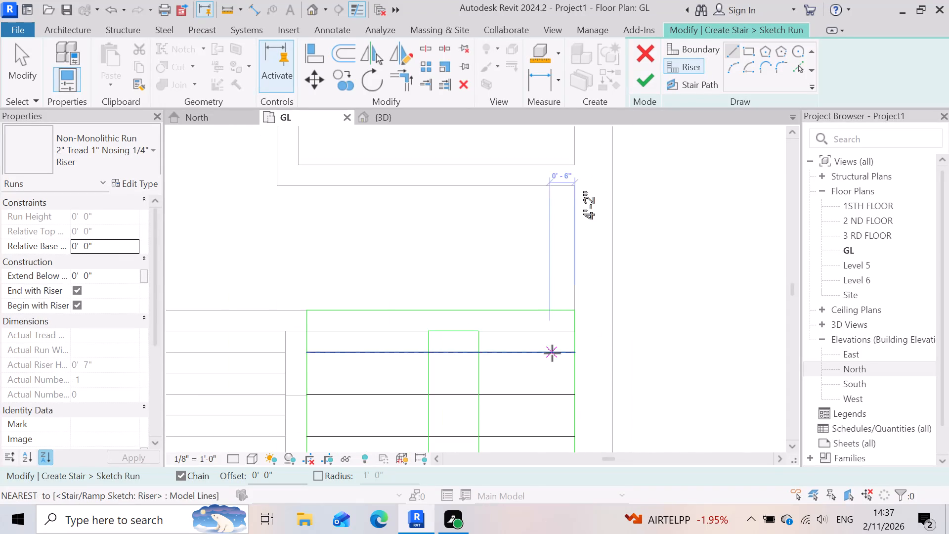
scroll(552, 353, down, 3)
scroll(555, 311, down, 6)
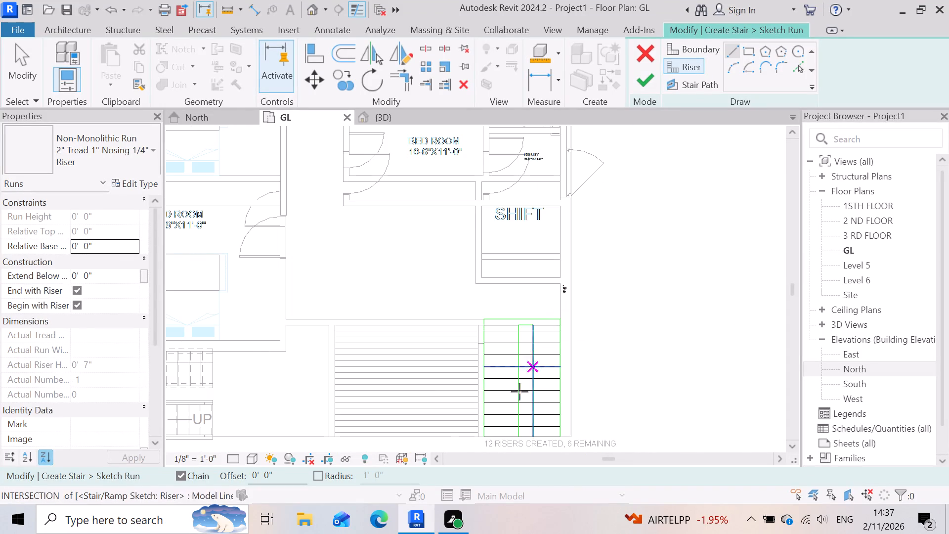
scroll(513, 429, up, 14)
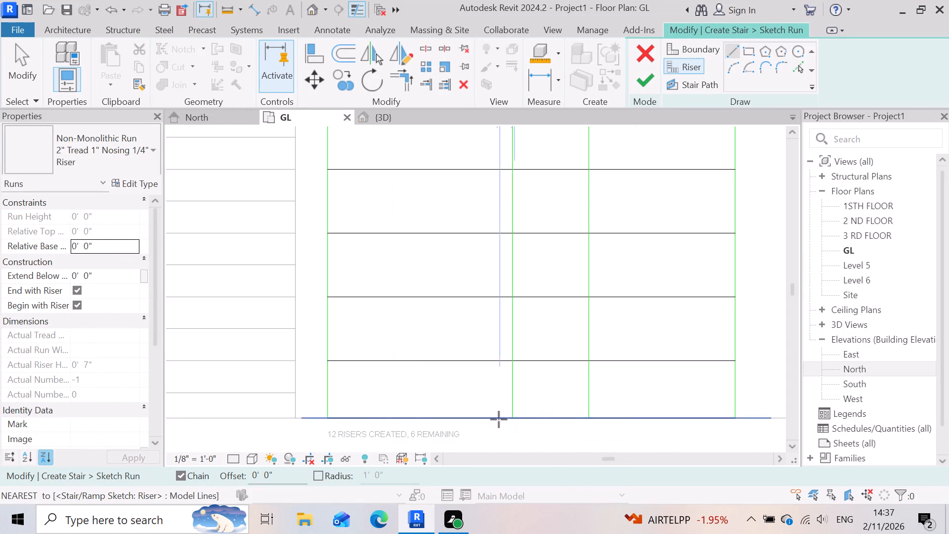
scroll(499, 419, up, 2)
key(Escape)
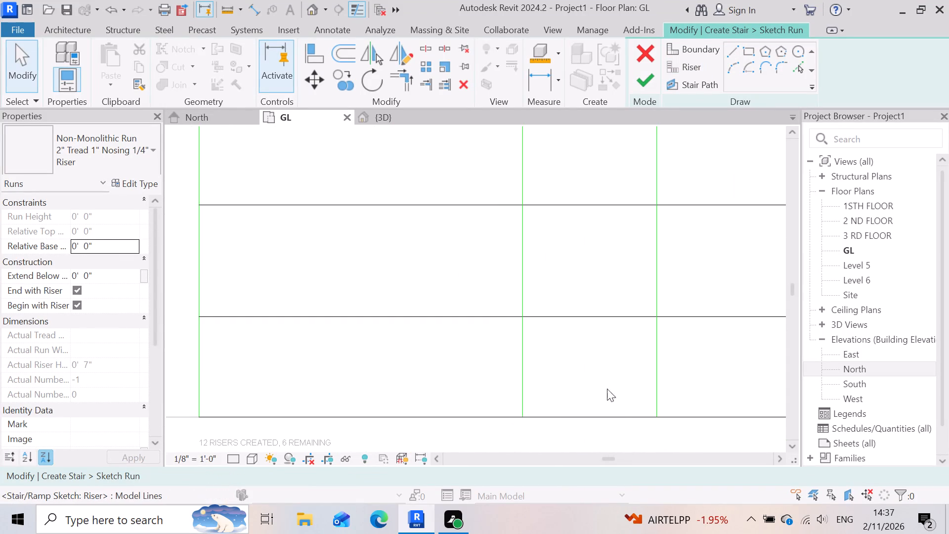
click(590, 418)
key(Delete)
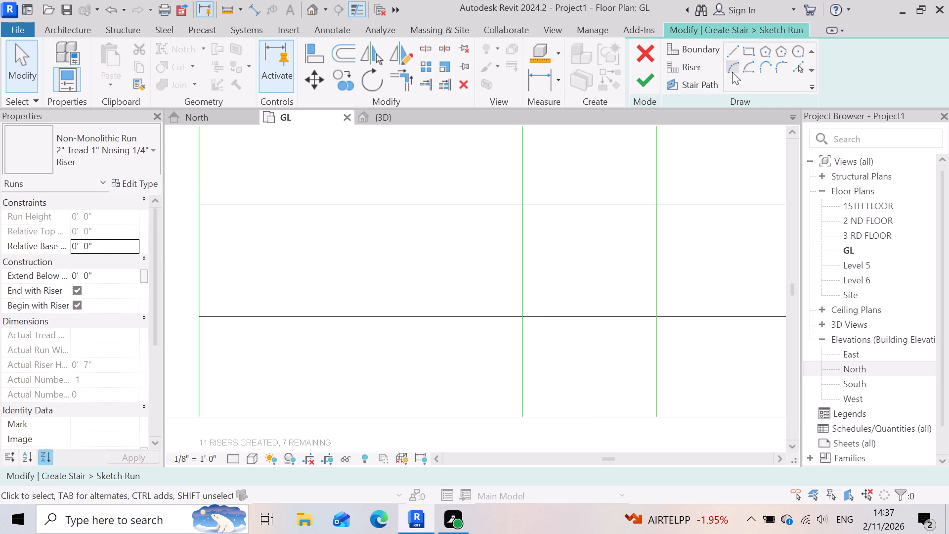
Draw a riser line closing the lower end of the left flight, from its outer boundary to its inner boundary.
click(729, 51)
scroll(429, 387, down, 4)
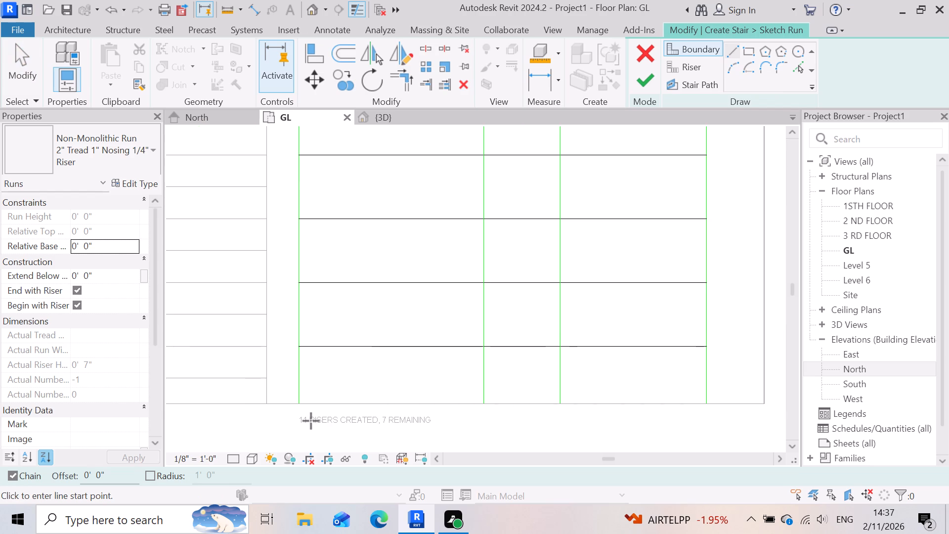
click(693, 70)
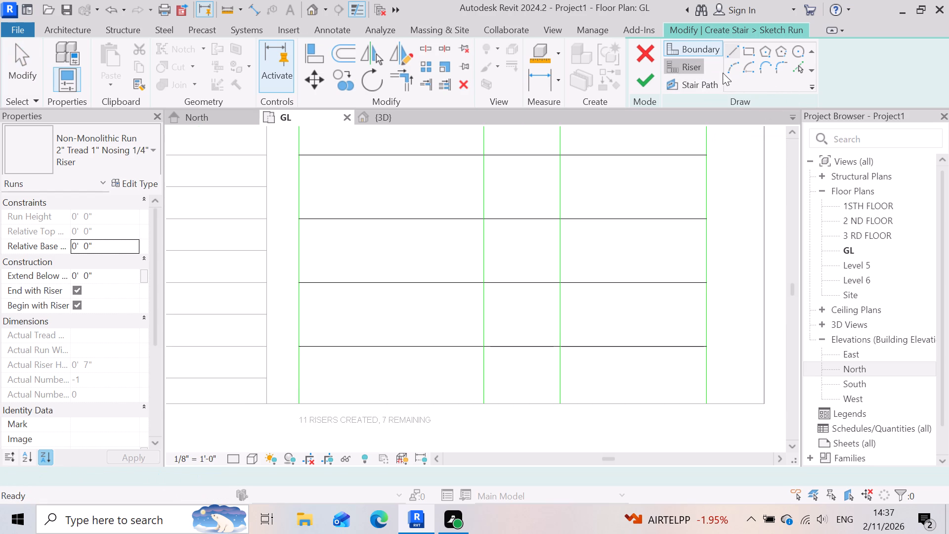
click(733, 53)
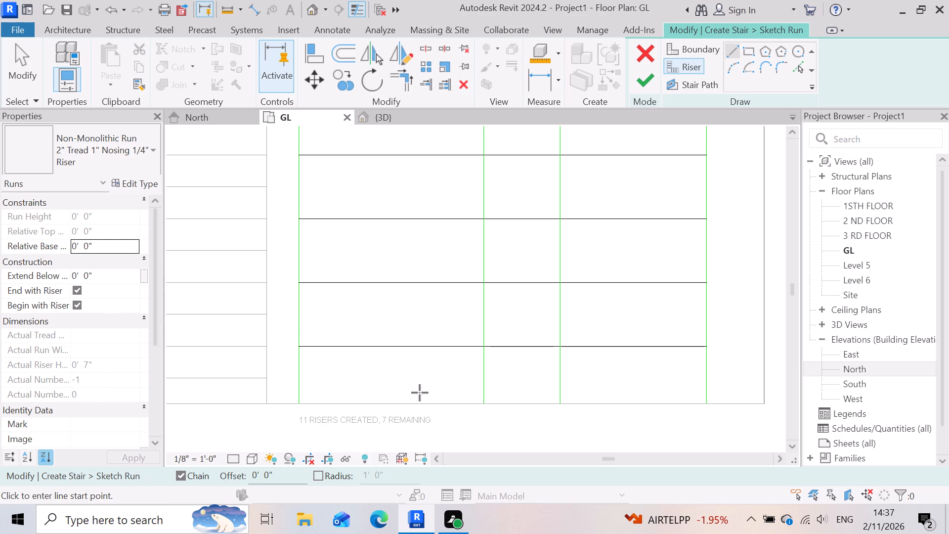
scroll(312, 410, up, 3)
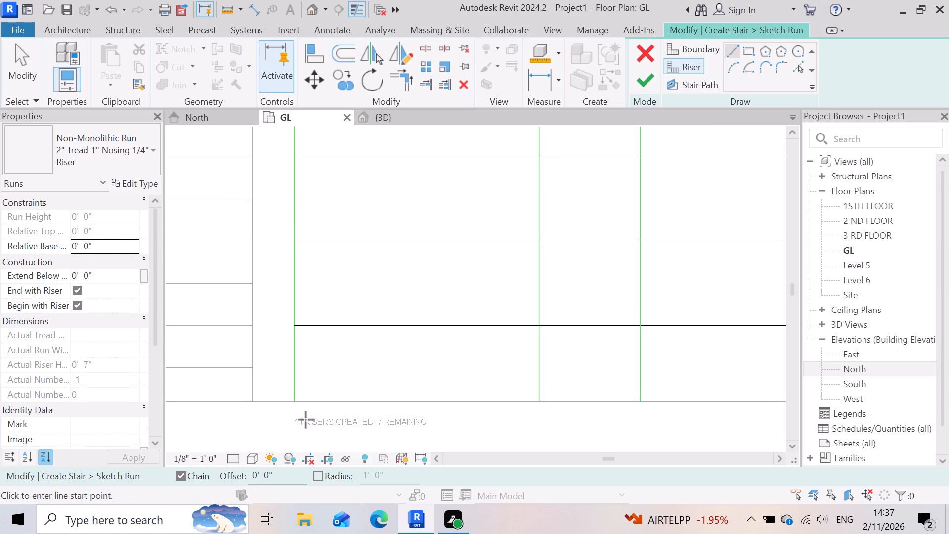
scroll(306, 420, up, 1)
click(290, 397)
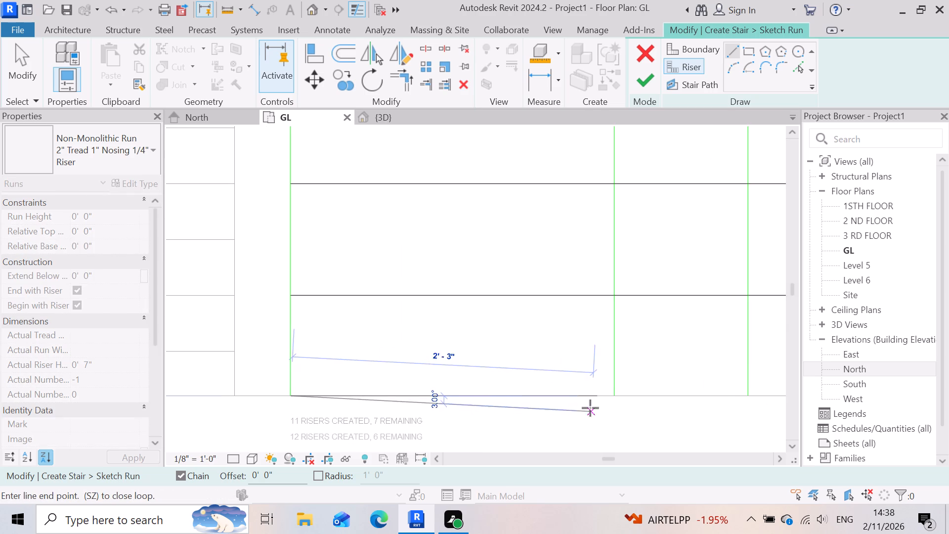
click(613, 395)
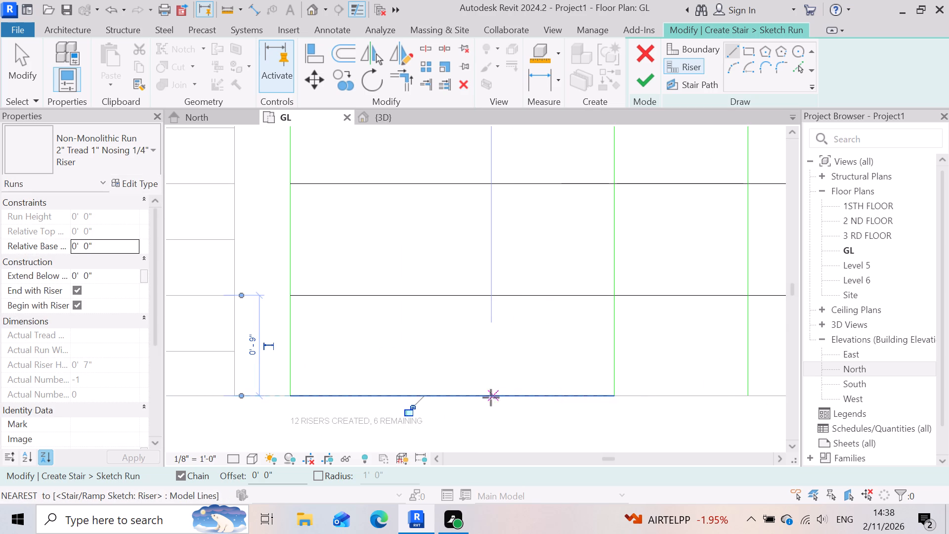
key(Escape)
Draw a riser line about 1'-11" long closing the lower end of the right flight, between its inner and outer boundaries.
scroll(441, 392, down, 3)
scroll(487, 399, down, 4)
scroll(618, 402, up, 4)
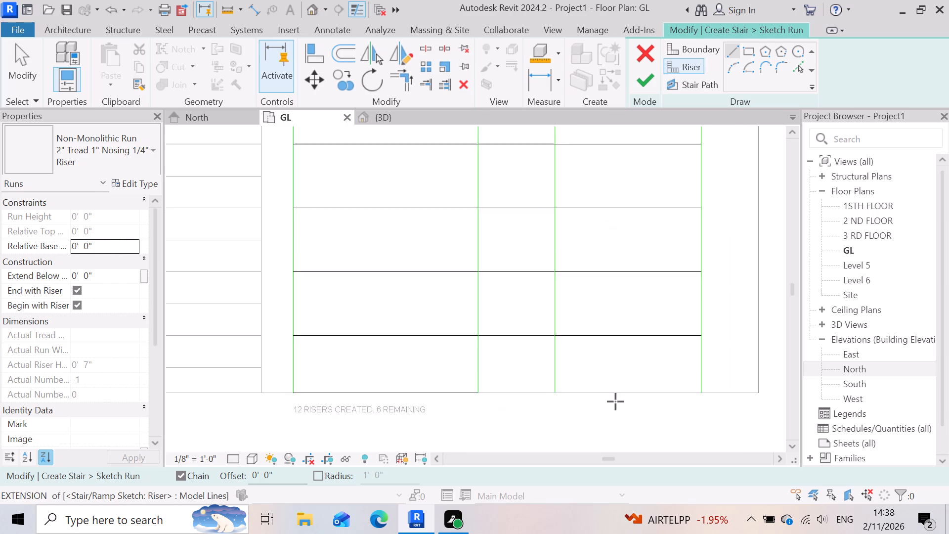
scroll(615, 401, up, 2)
scroll(521, 391, up, 3)
click(522, 388)
scroll(509, 386, down, 7)
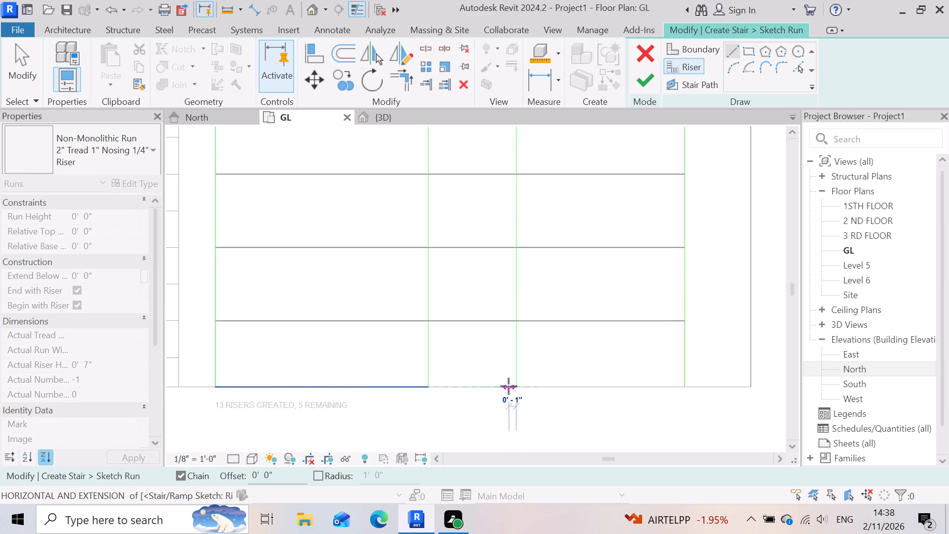
scroll(509, 386, down, 1)
scroll(604, 396, up, 7)
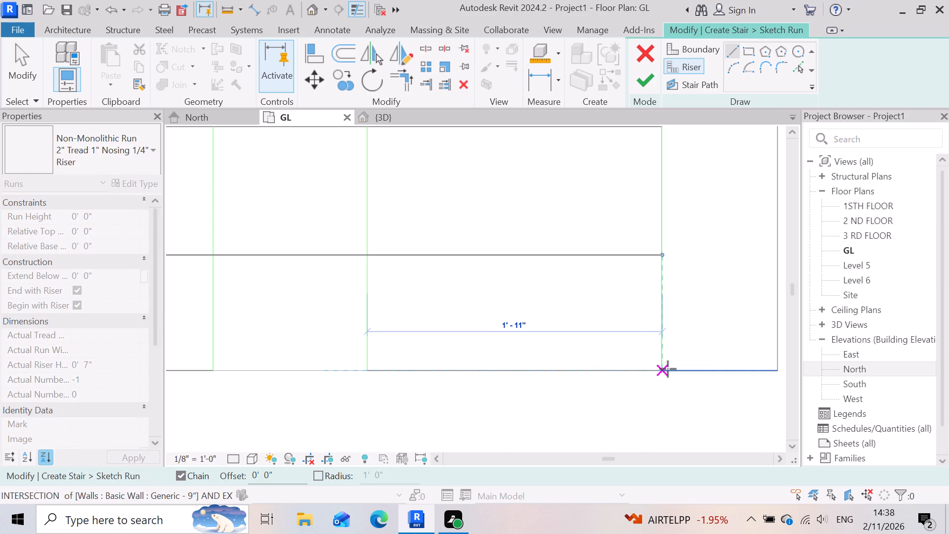
click(663, 369)
key(Escape)
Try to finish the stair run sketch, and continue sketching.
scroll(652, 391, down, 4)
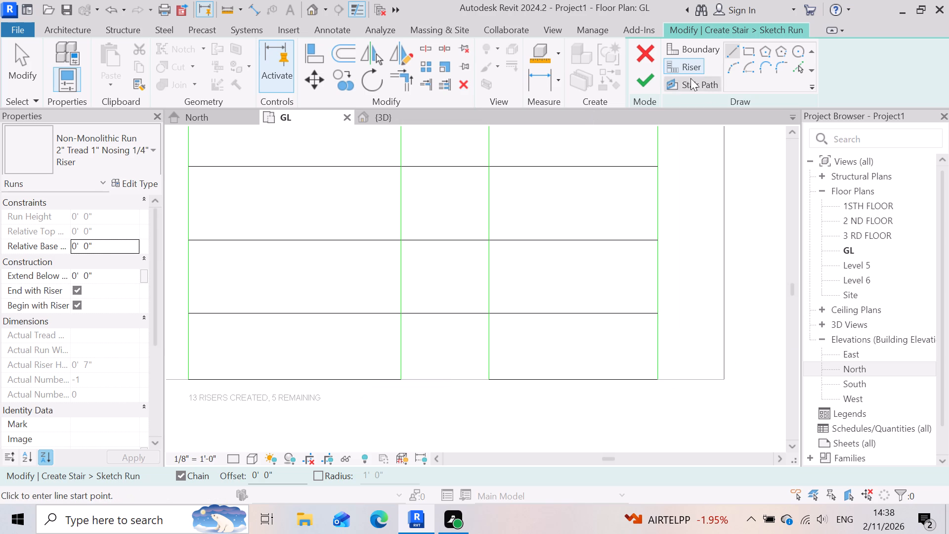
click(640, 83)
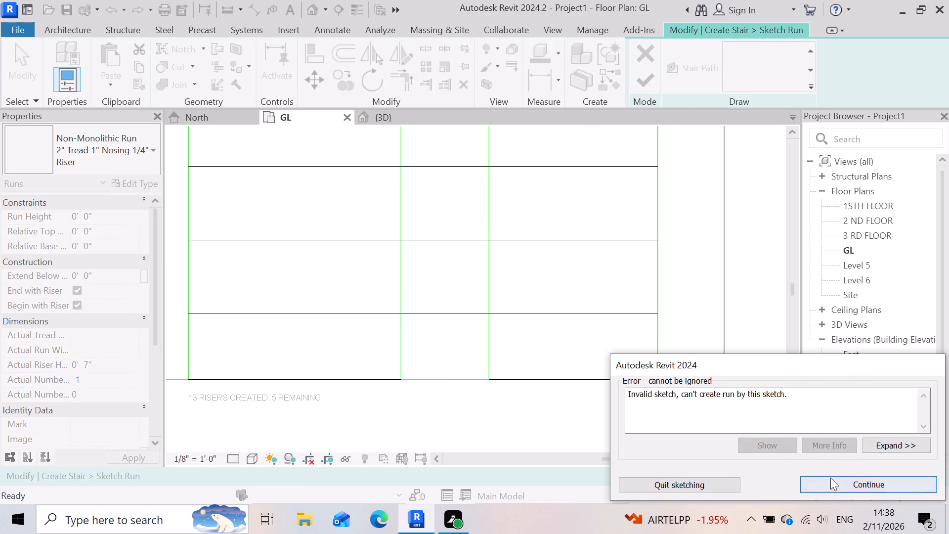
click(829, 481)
Examine the risers and boundary lines of the run sketch, especially around the upper end of the flights.
scroll(613, 420, down, 6)
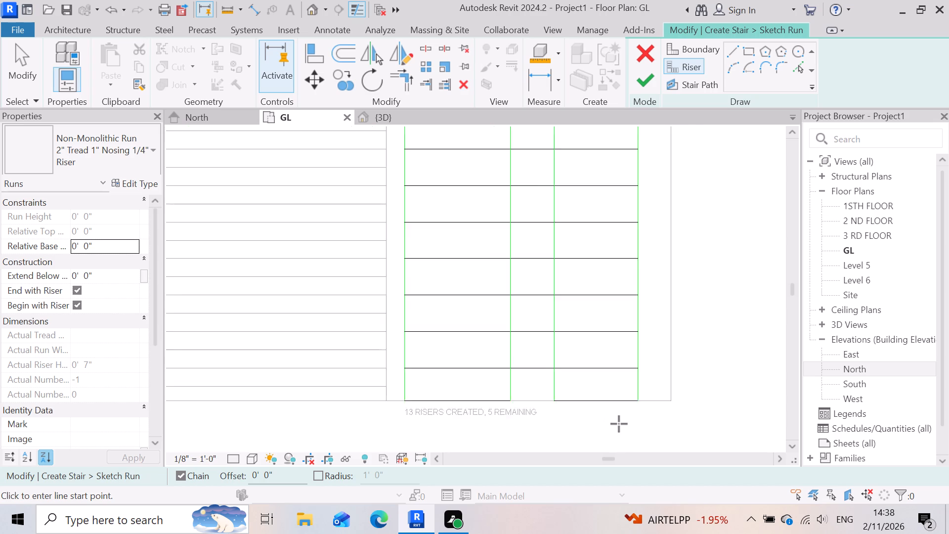
scroll(619, 424, down, 4)
scroll(691, 286, up, 3)
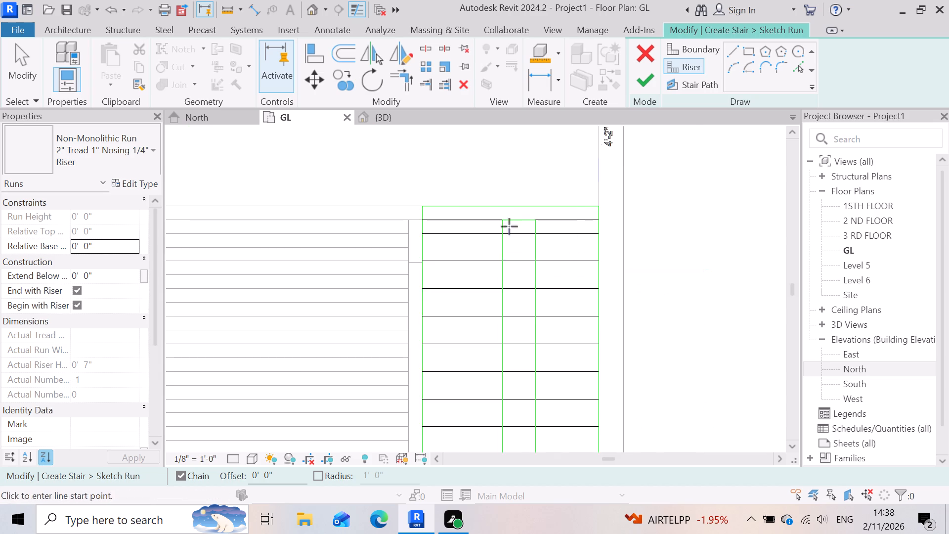
scroll(497, 218, up, 4)
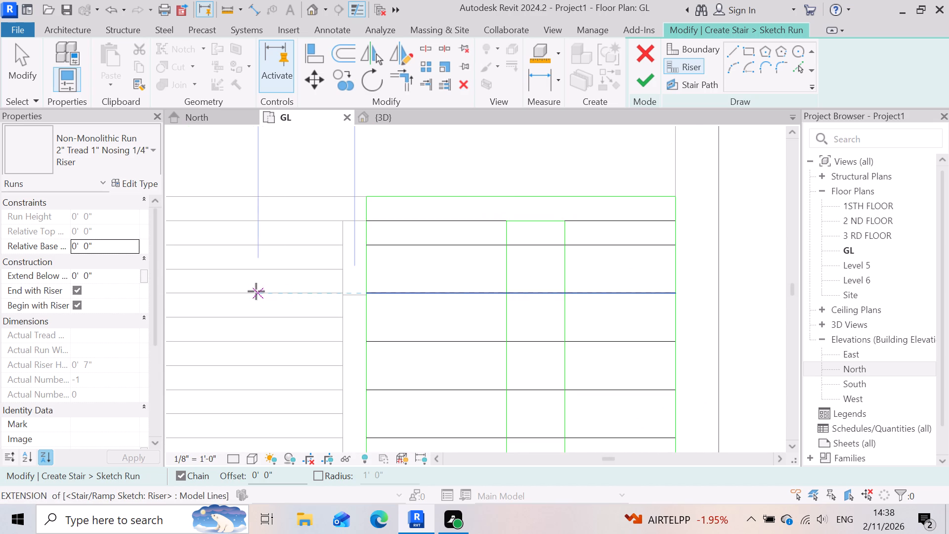
scroll(568, 270, down, 3)
scroll(500, 300, up, 2)
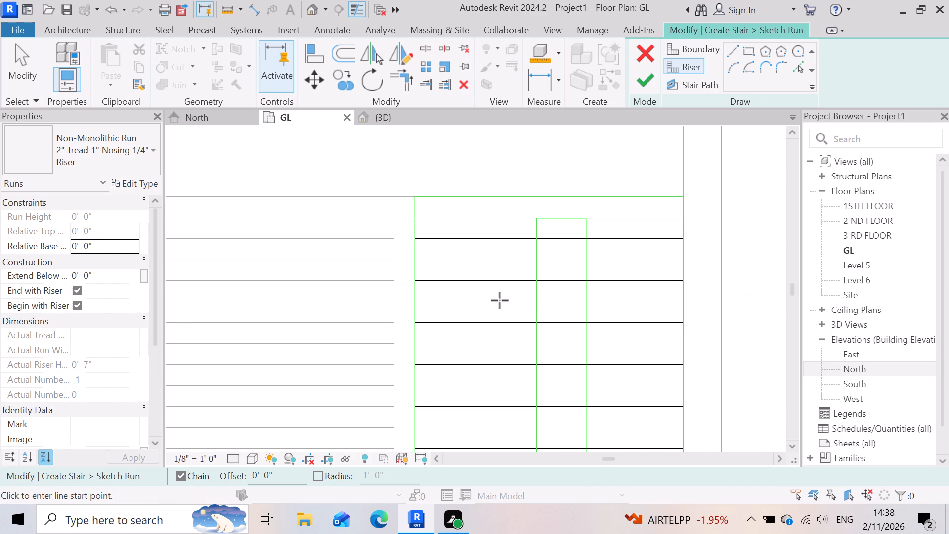
scroll(626, 261, down, 4)
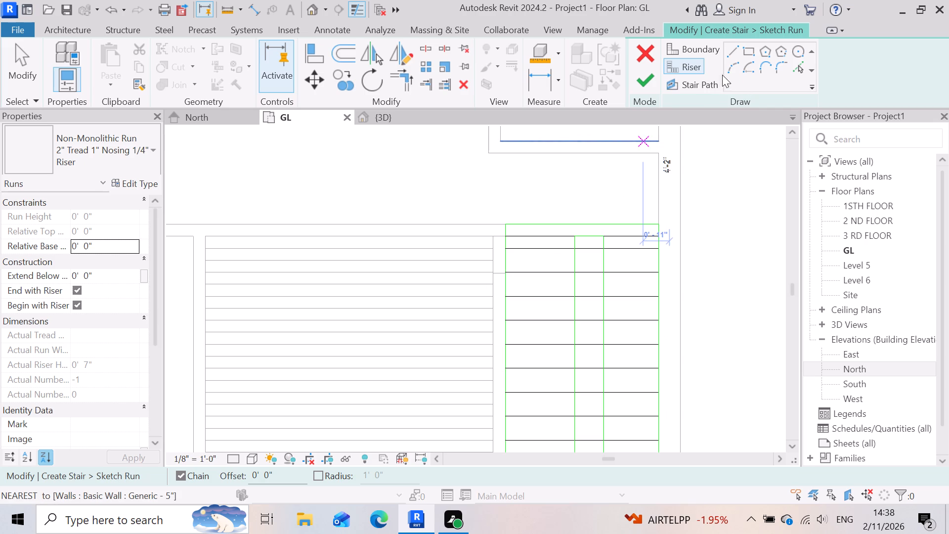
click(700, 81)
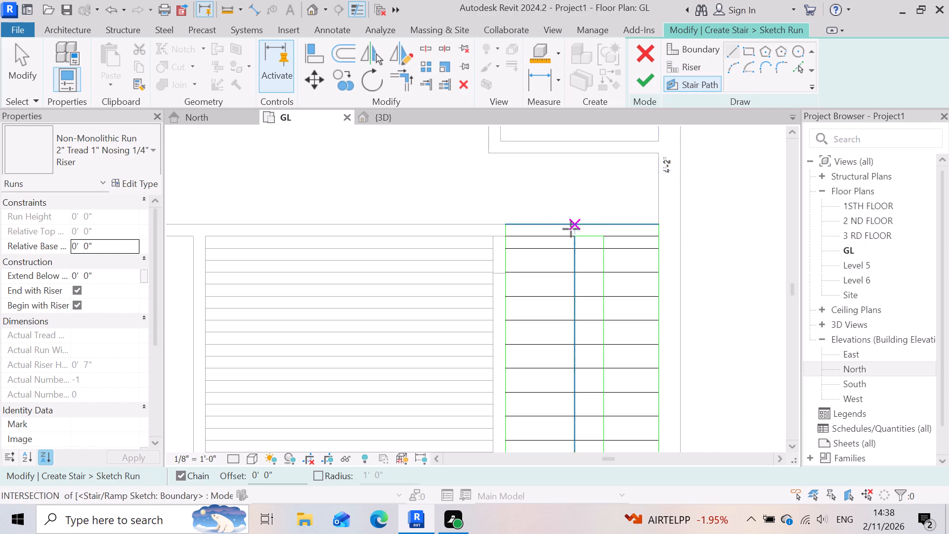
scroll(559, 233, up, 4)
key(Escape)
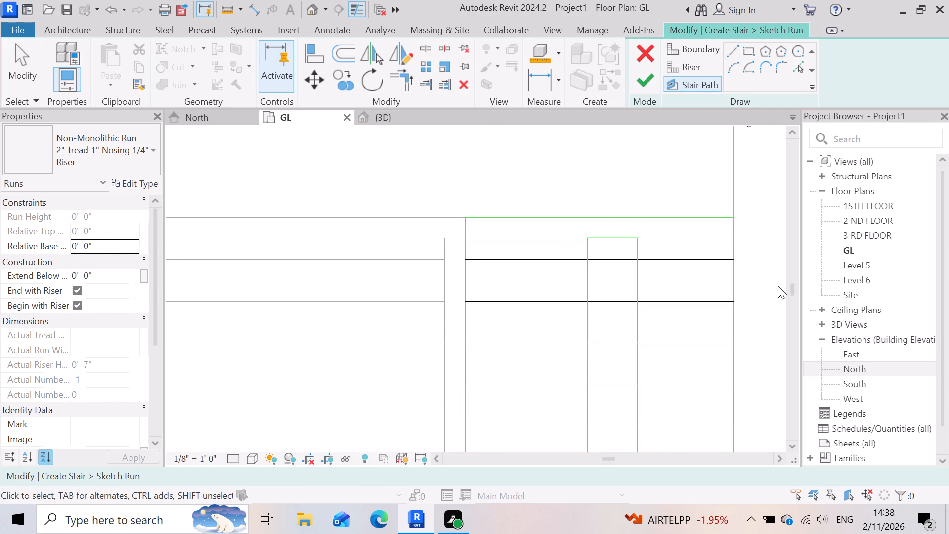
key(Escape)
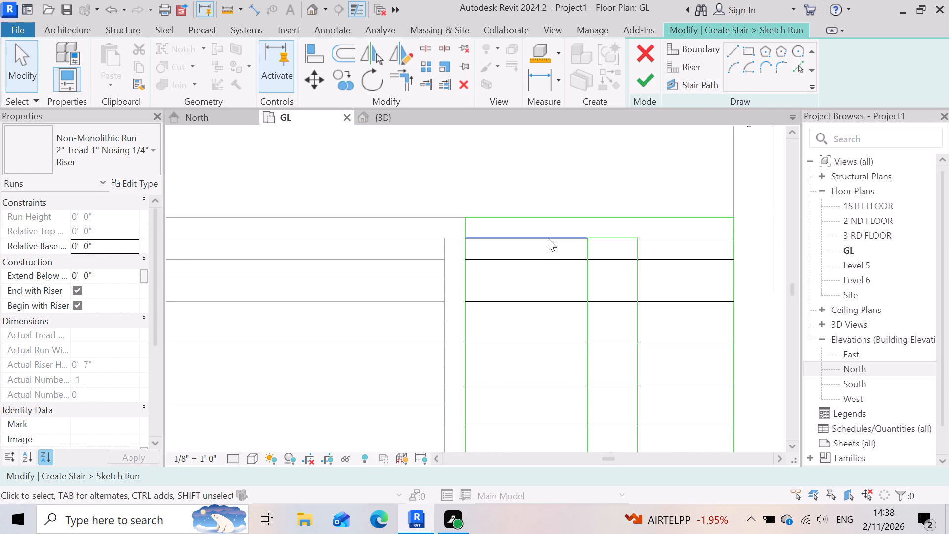
Select the short riser line at the upper end of the left flight.
click(548, 238)
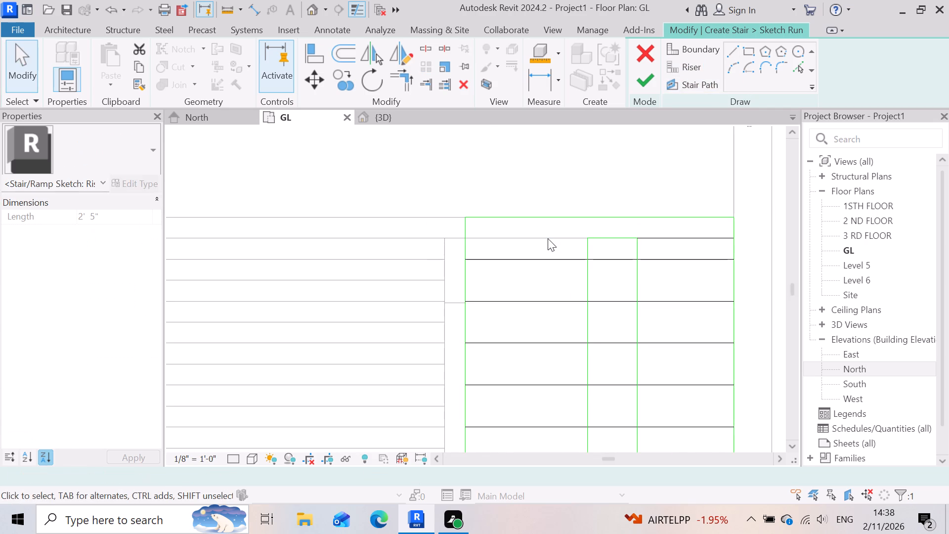
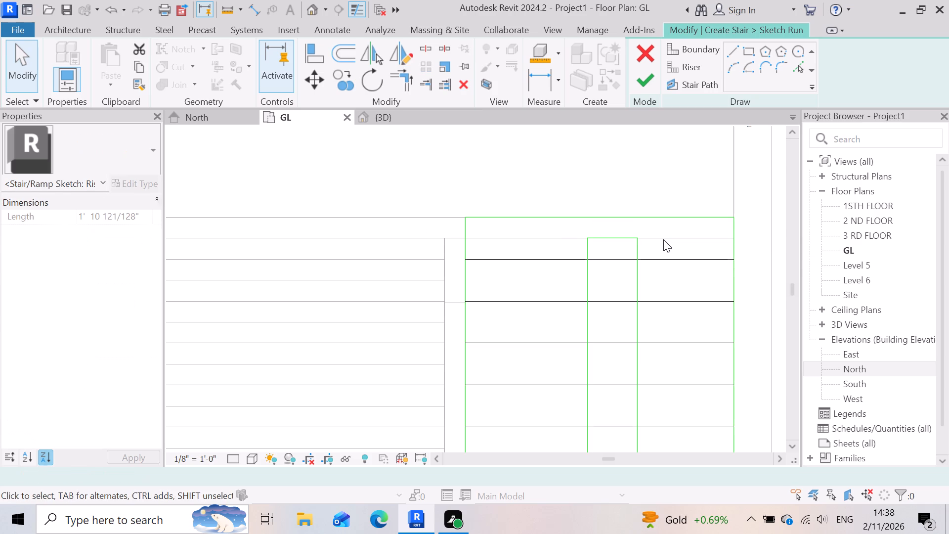
Delete the short boundary line joining the upper ends of the two inner boundary lines.
click(618, 241)
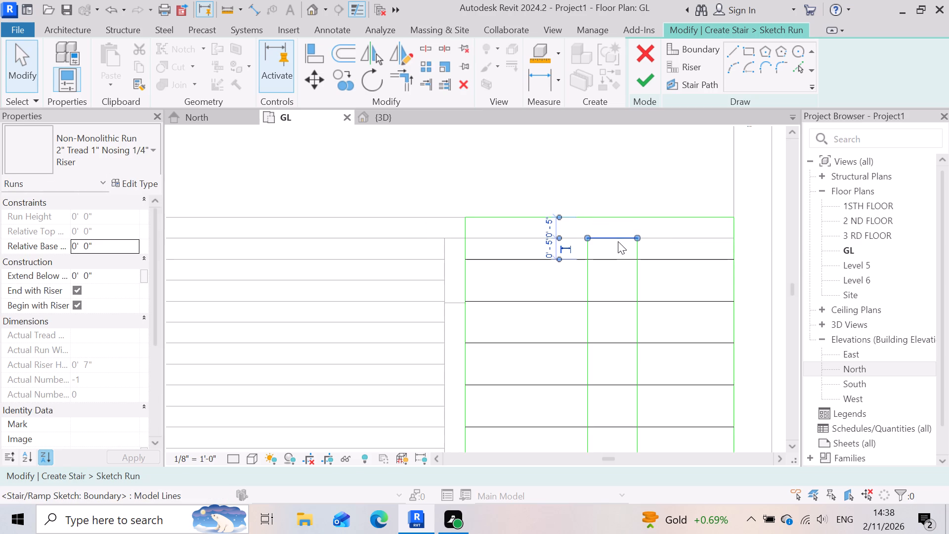
key(Delete)
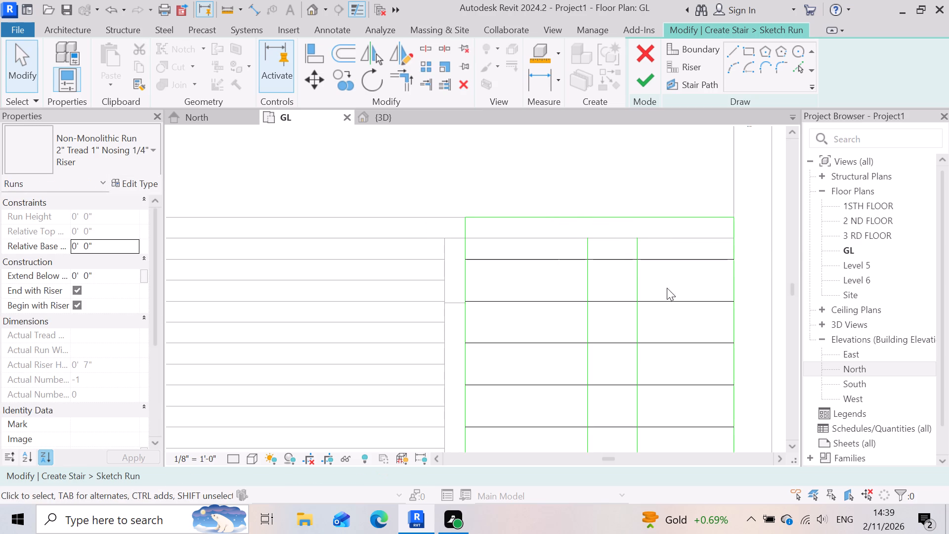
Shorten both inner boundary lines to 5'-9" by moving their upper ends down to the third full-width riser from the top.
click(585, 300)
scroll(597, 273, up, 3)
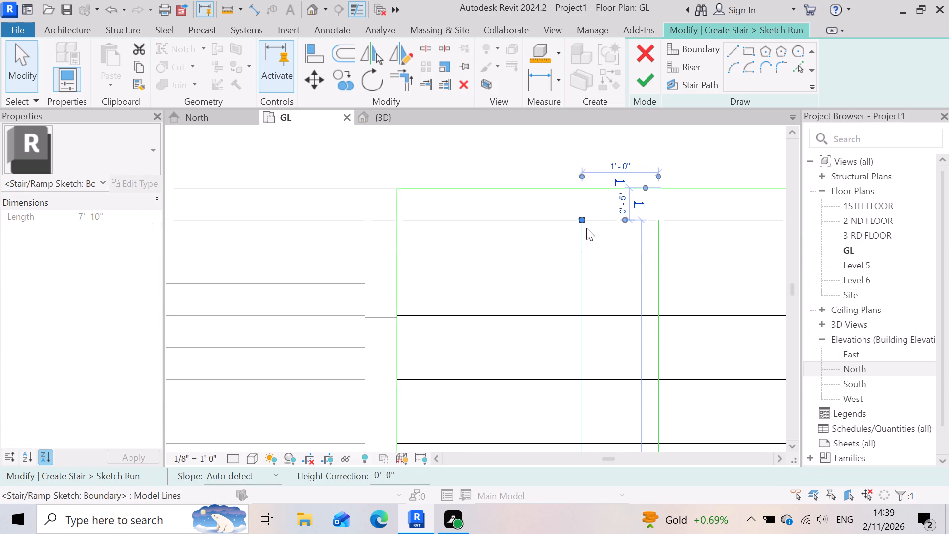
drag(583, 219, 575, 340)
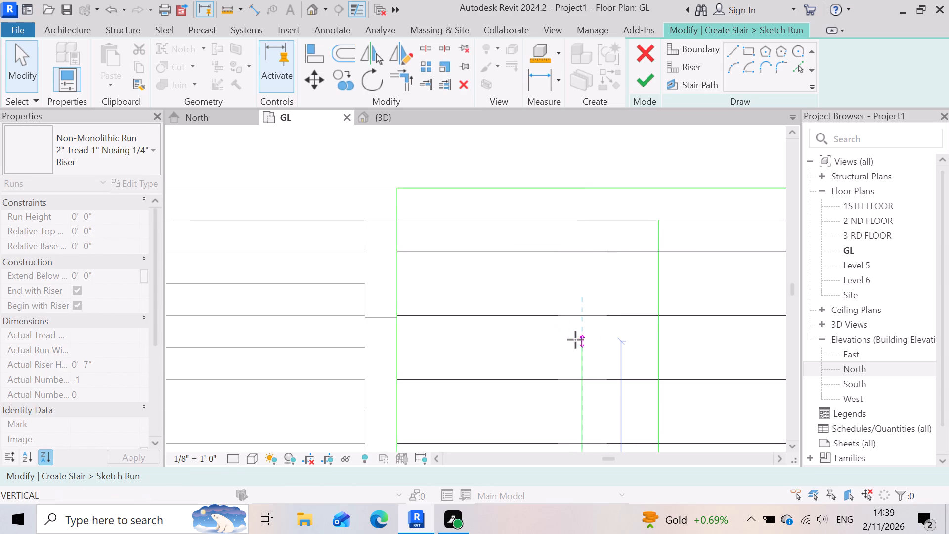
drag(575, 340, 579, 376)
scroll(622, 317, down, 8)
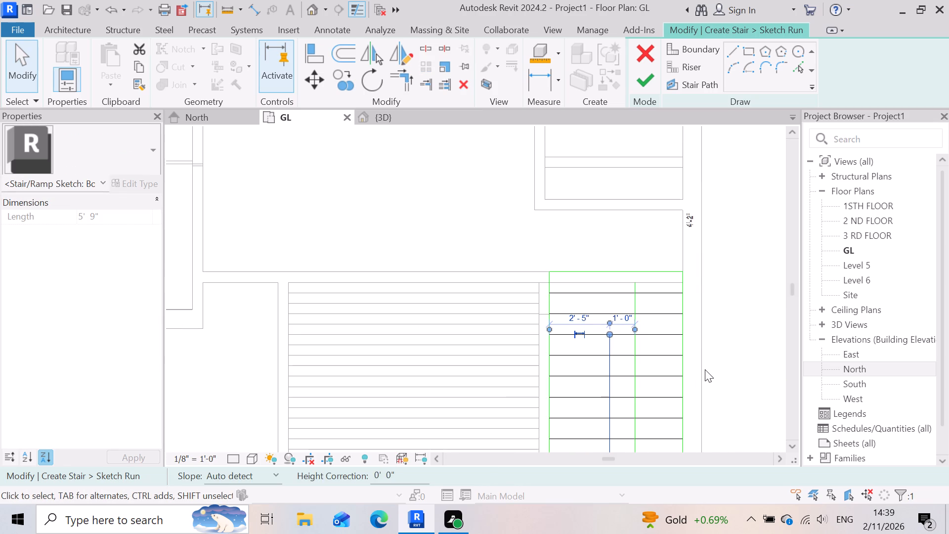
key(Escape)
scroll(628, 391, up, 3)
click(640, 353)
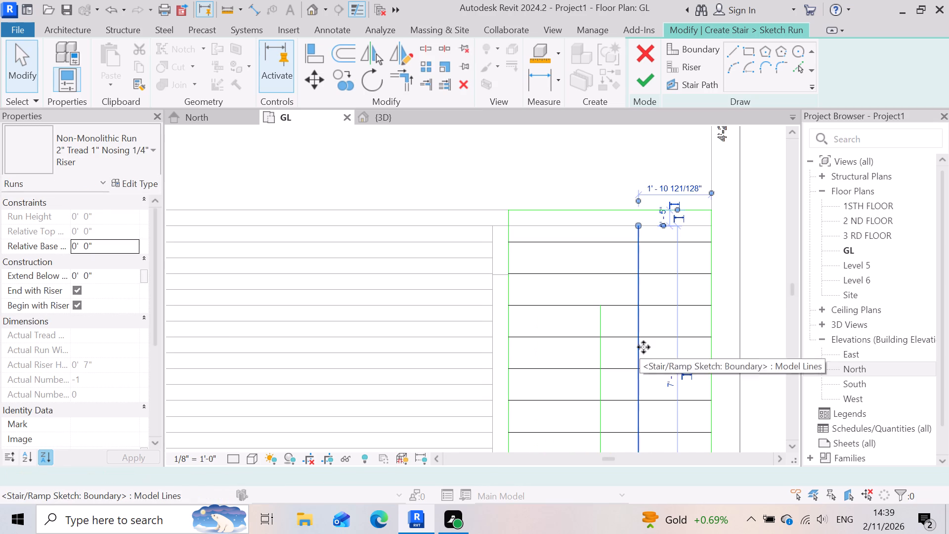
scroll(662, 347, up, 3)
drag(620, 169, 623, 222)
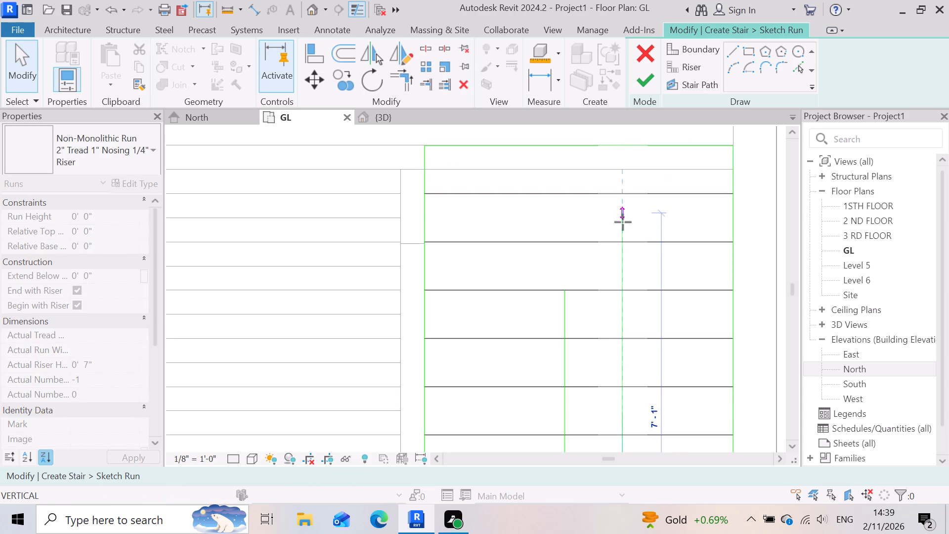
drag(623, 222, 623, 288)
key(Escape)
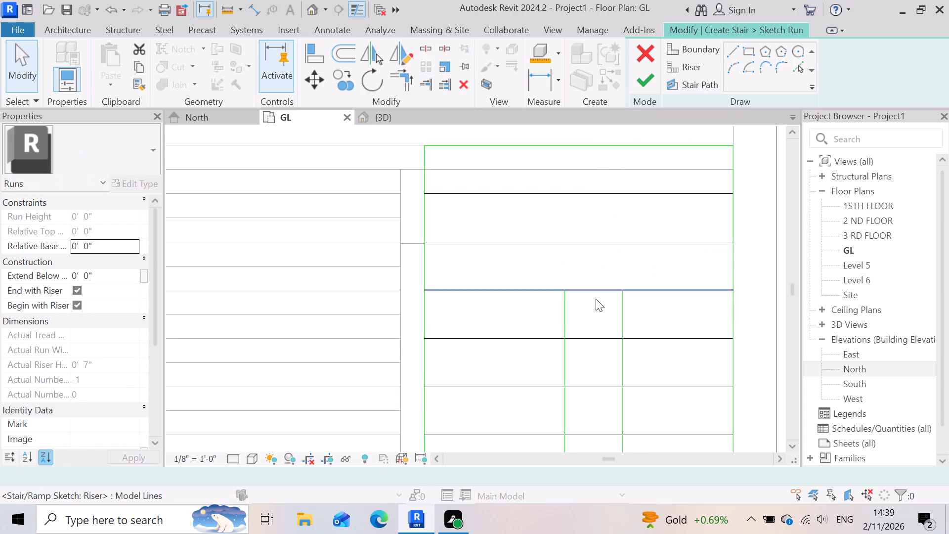
Set both inner boundary lines to 6'-7" long by moving their upper ends to the second full-width riser from the top.
scroll(656, 268, down, 8)
scroll(597, 398, up, 3)
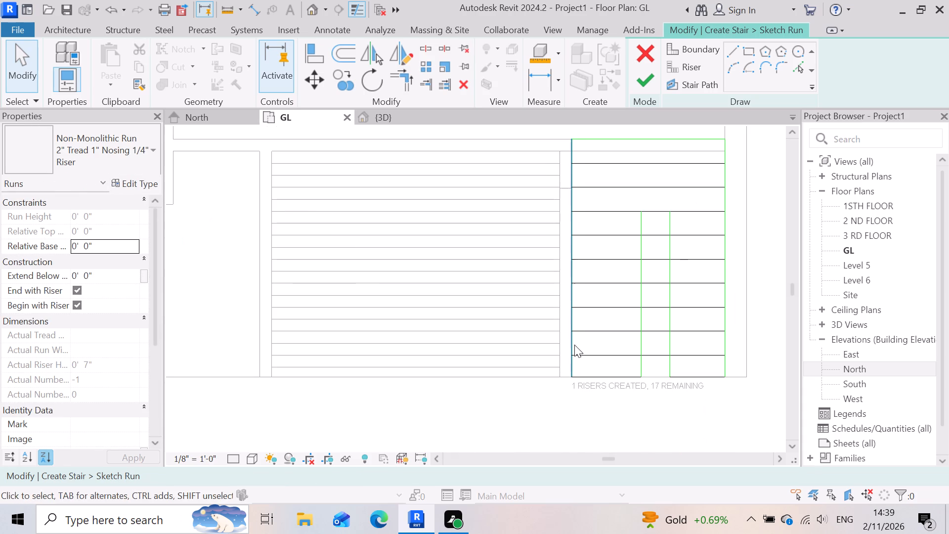
scroll(593, 375, down, 2)
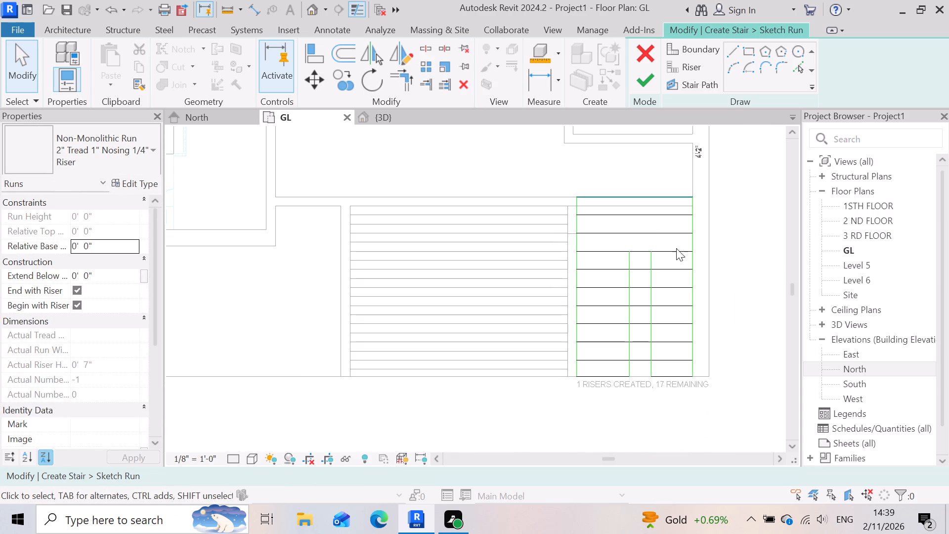
scroll(673, 273, up, 3)
scroll(636, 209, up, 2)
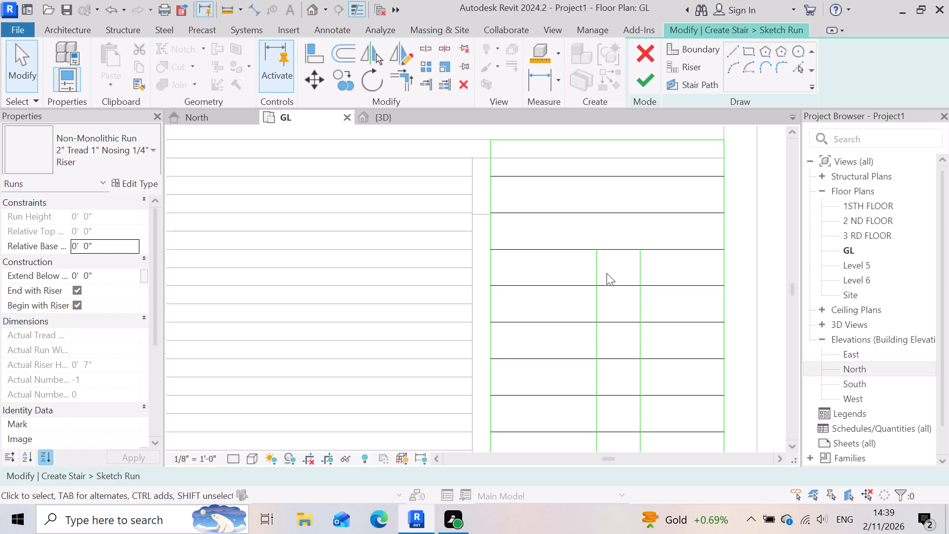
click(593, 251)
scroll(595, 254, up, 3)
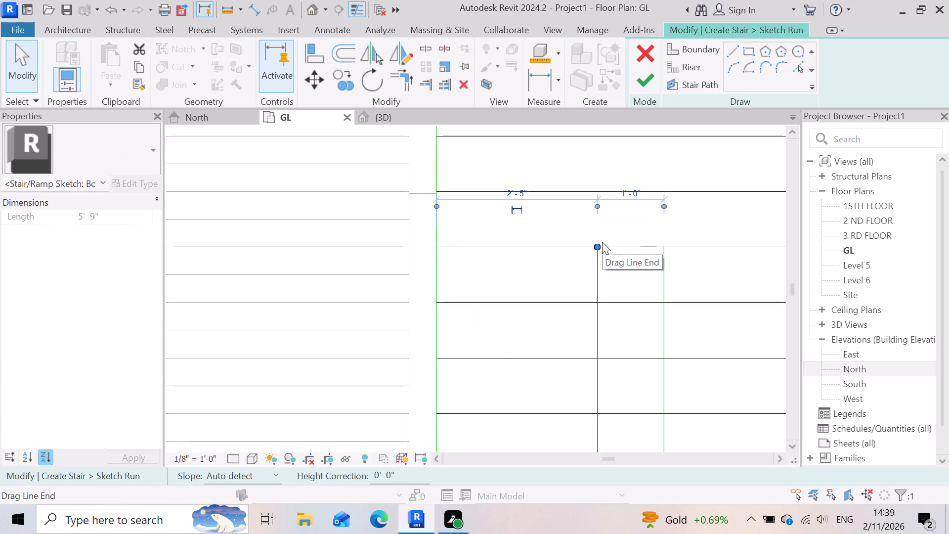
drag(595, 245, 607, 191)
click(664, 308)
scroll(665, 283, up, 3)
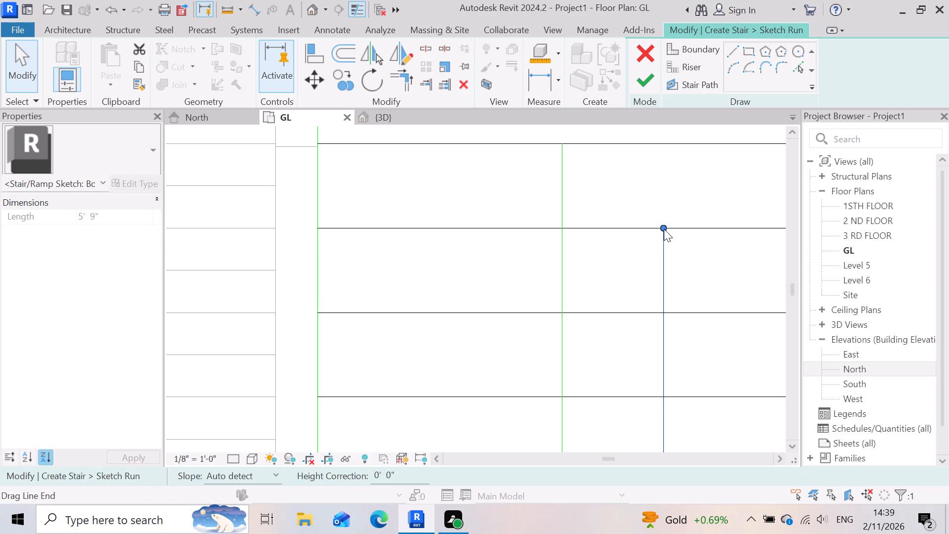
drag(664, 228, 666, 143)
scroll(609, 212, down, 8)
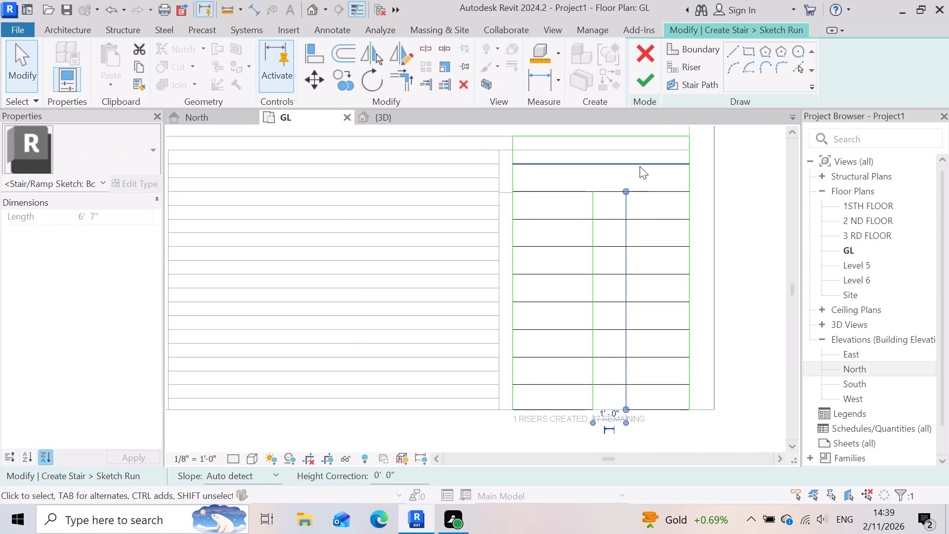
Select the uppermost full-width riser line across both flights.
click(640, 166)
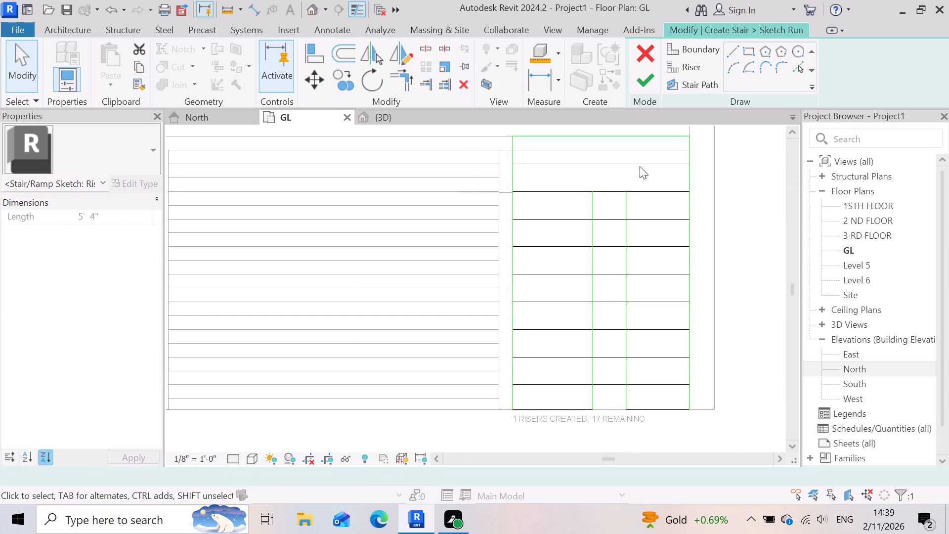
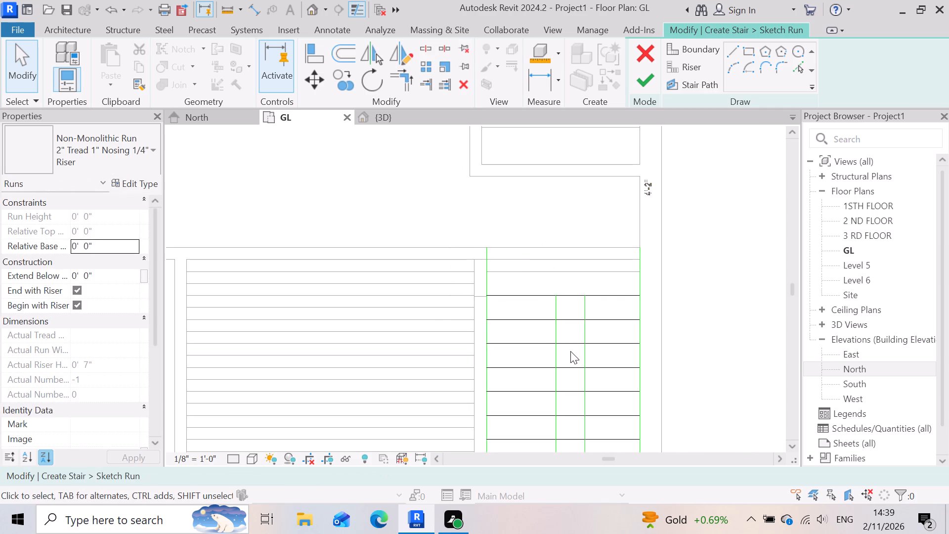
Shorten the left outer boundary line to 7'-10" by moving its upper end down to the wall's lower face.
click(484, 256)
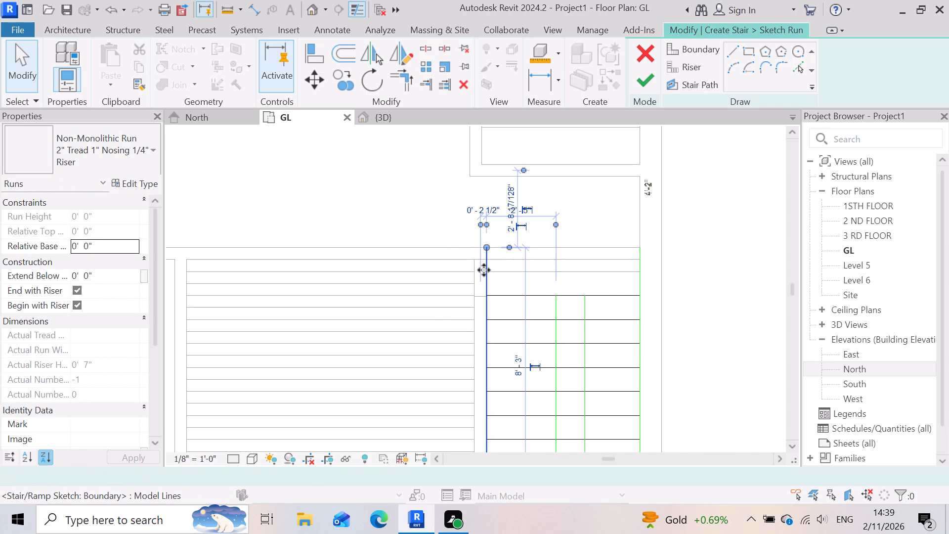
scroll(484, 270, up, 4)
drag(491, 224, 489, 239)
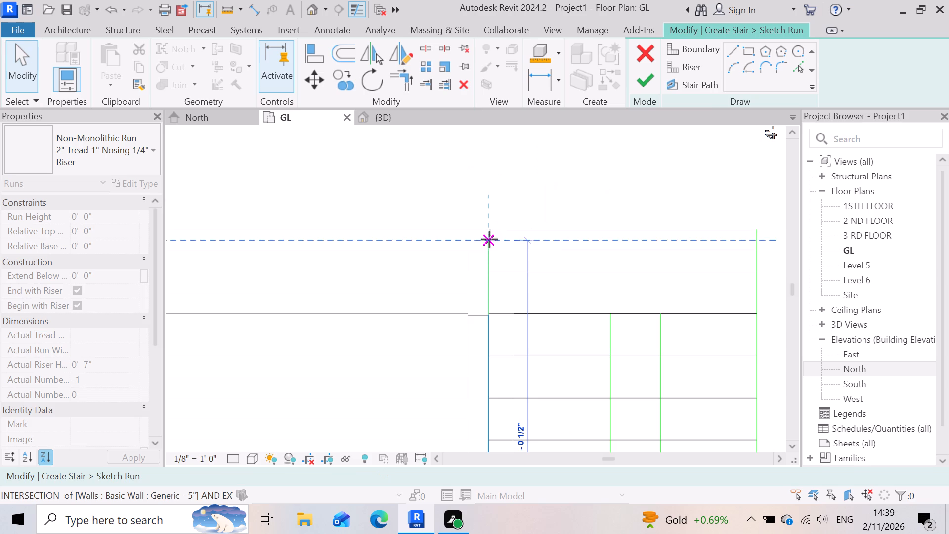
drag(489, 239, 488, 252)
click(488, 252)
scroll(482, 281, down, 6)
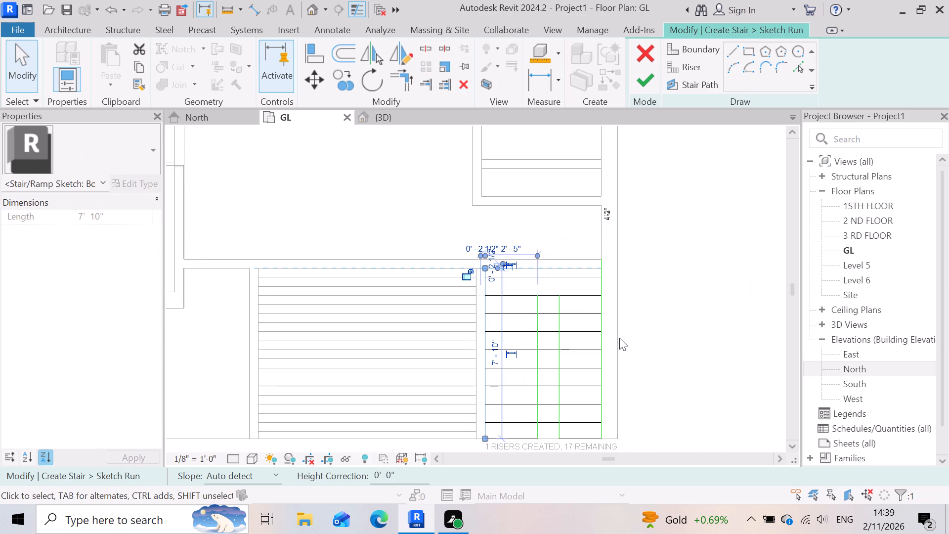
scroll(583, 302, up, 3)
click(715, 353)
Shorten the right outer boundary line by moving its upper end down to the lower face of the same wall.
scroll(593, 270, up, 4)
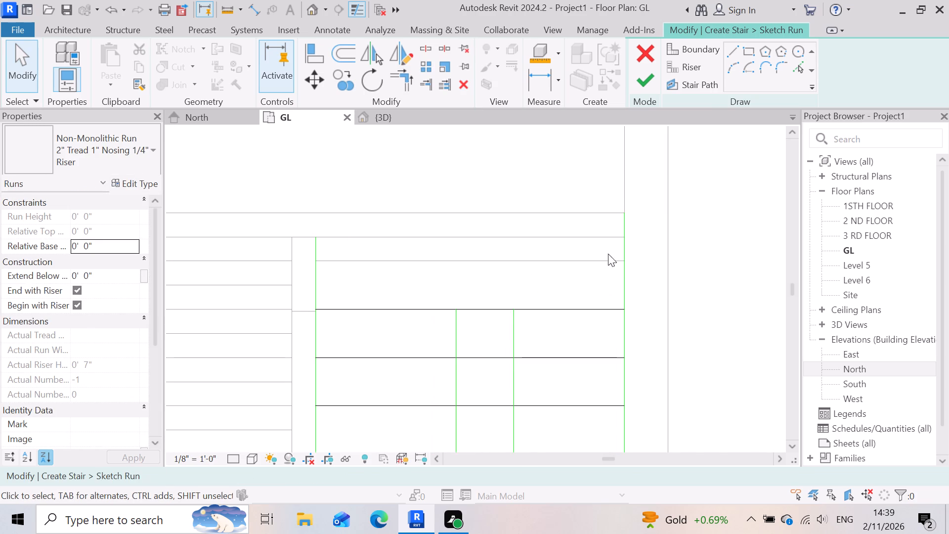
click(618, 245)
scroll(624, 240, up, 3)
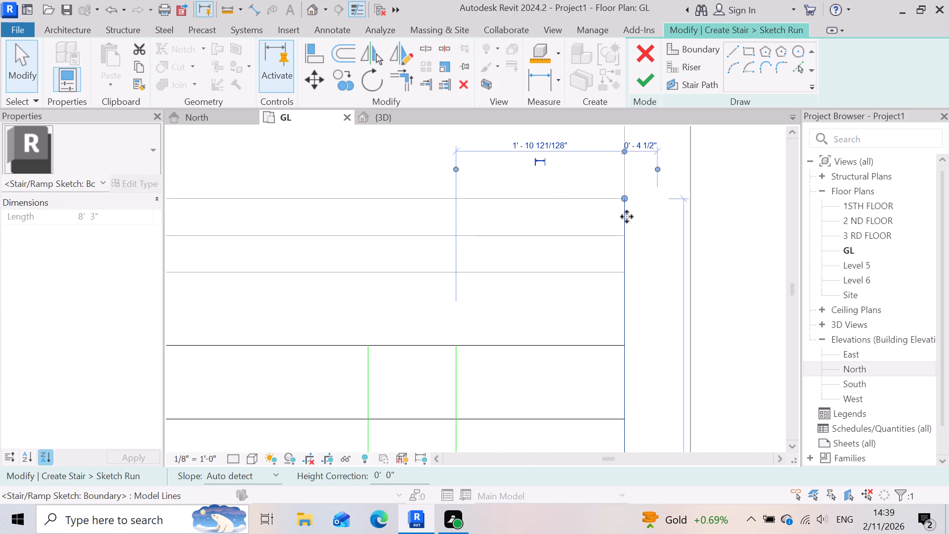
drag(627, 195, 623, 232)
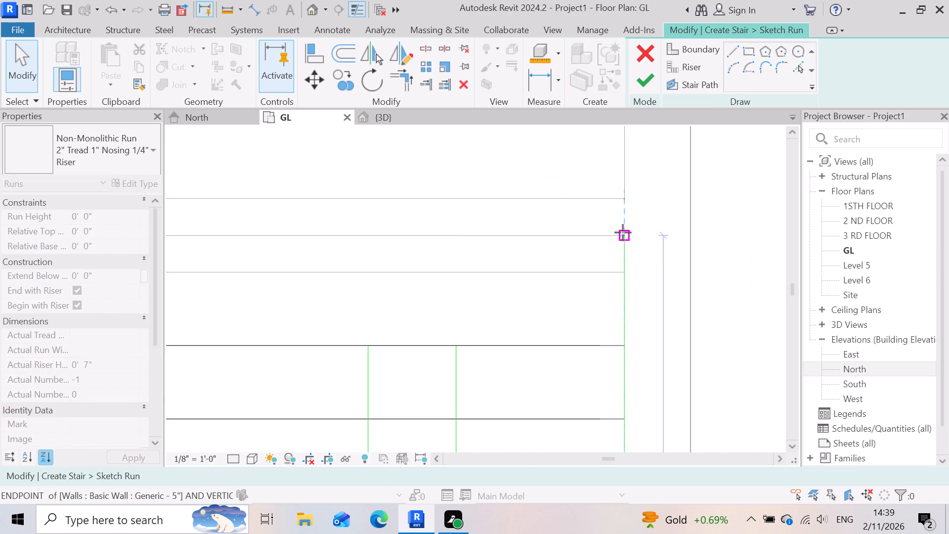
click(619, 236)
click(736, 306)
Draw a straight boundary line joining the upper ends of the two outer boundary lines along the wall face.
scroll(642, 304, down, 7)
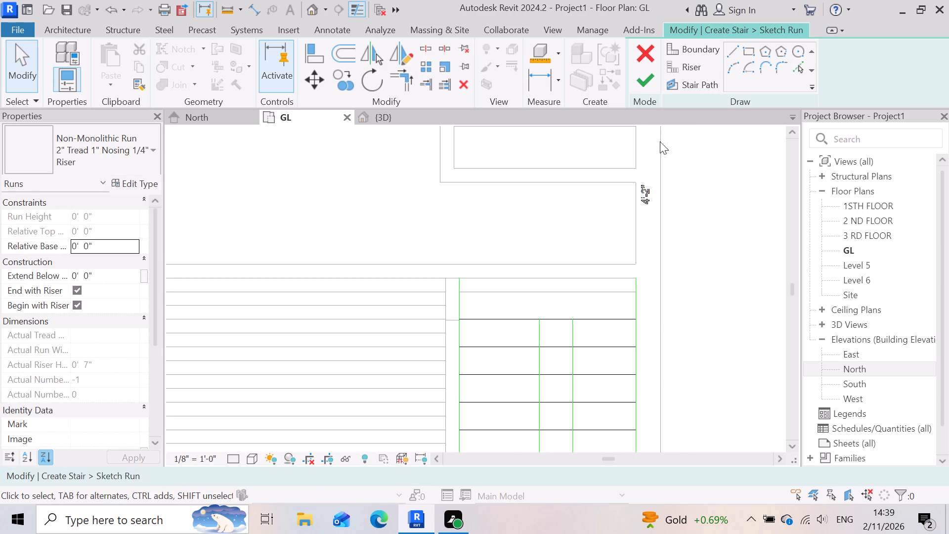
click(734, 47)
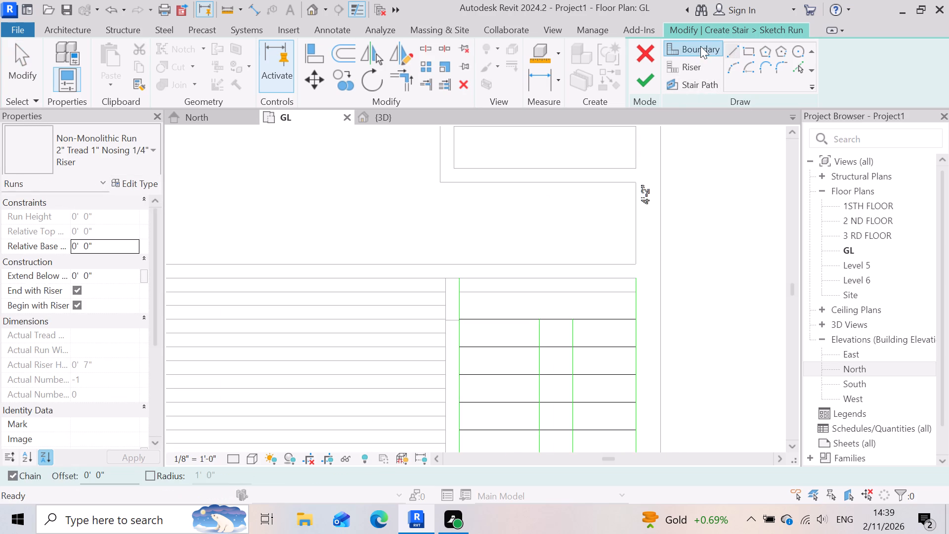
click(700, 46)
click(455, 281)
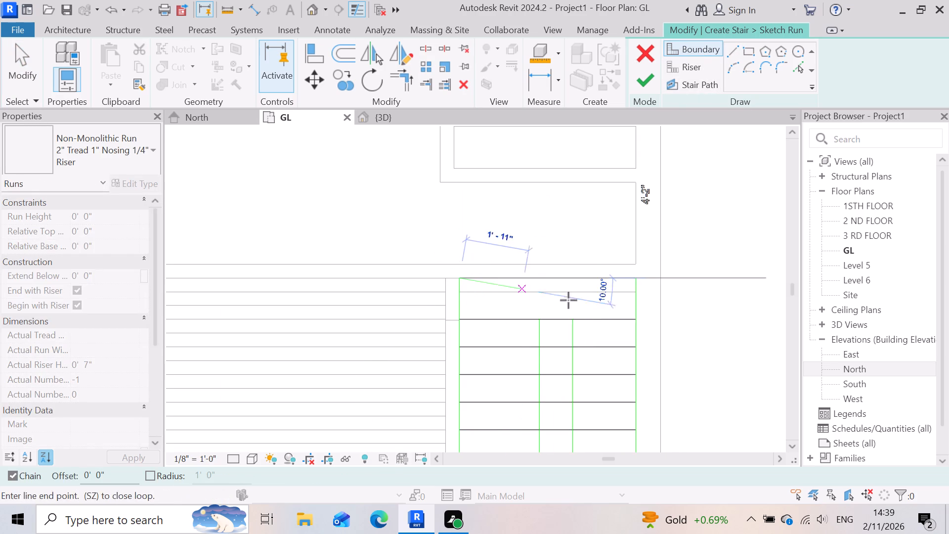
click(636, 280)
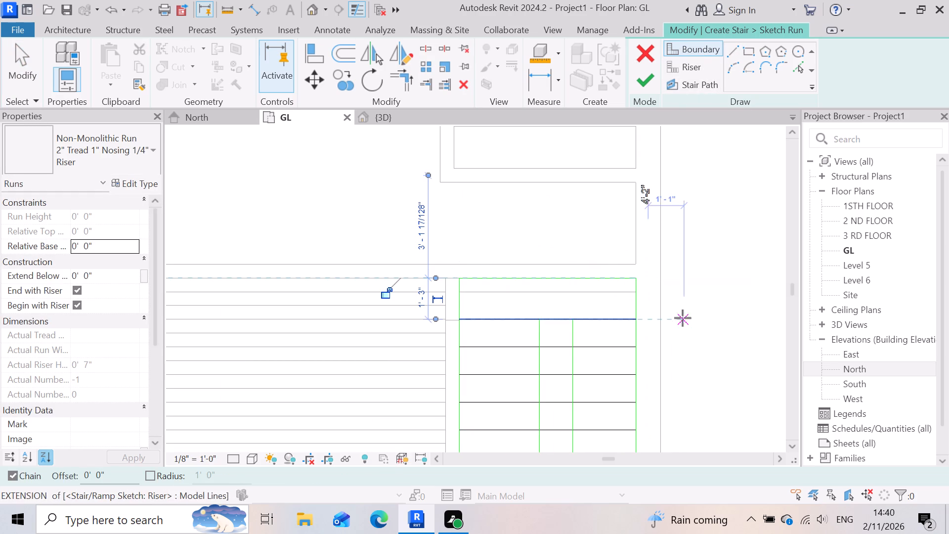
key(Escape)
Draw a U-shaped stair path about 7'-3" up the left flight, 3'-1" across the landing and down the right flight to its bottom riser.
scroll(555, 288, down, 3)
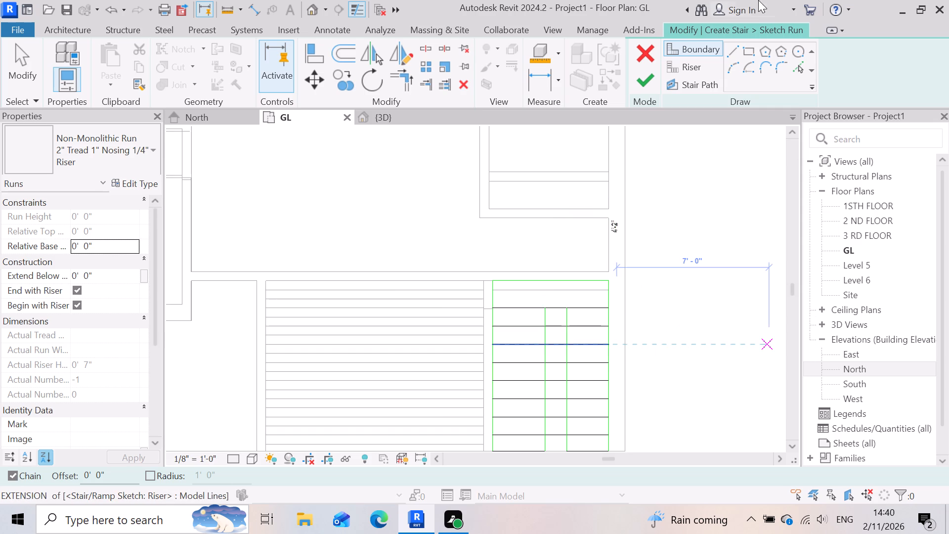
click(713, 79)
click(724, 47)
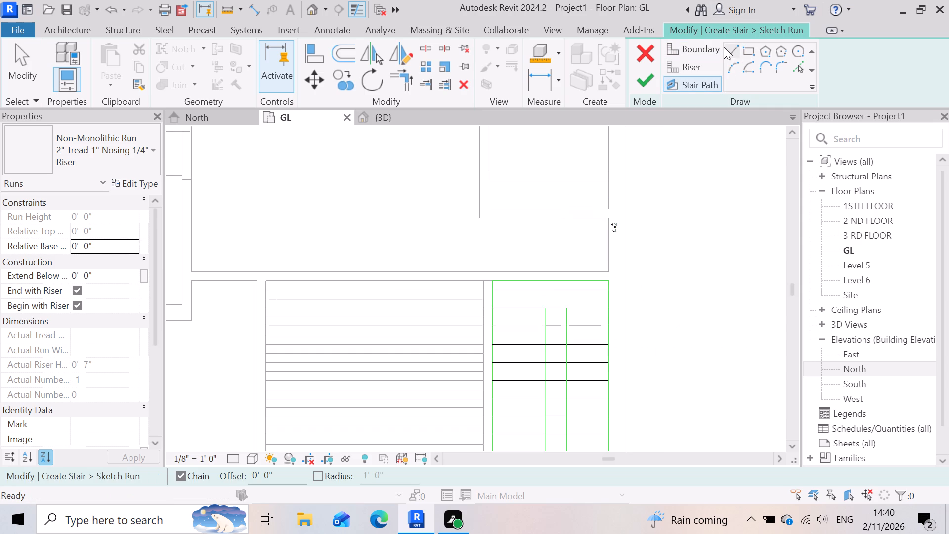
scroll(704, 151, down, 5)
scroll(638, 307, up, 6)
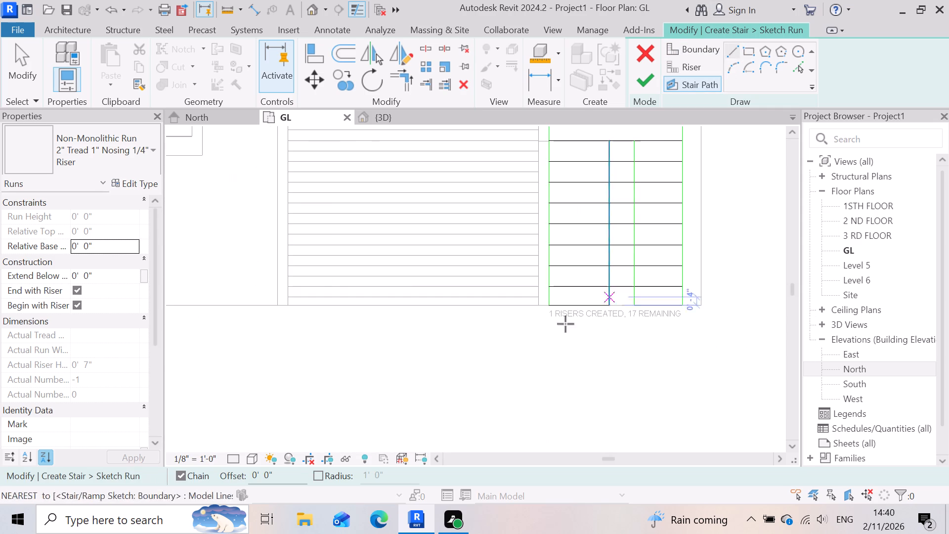
click(583, 306)
scroll(603, 356, down, 3)
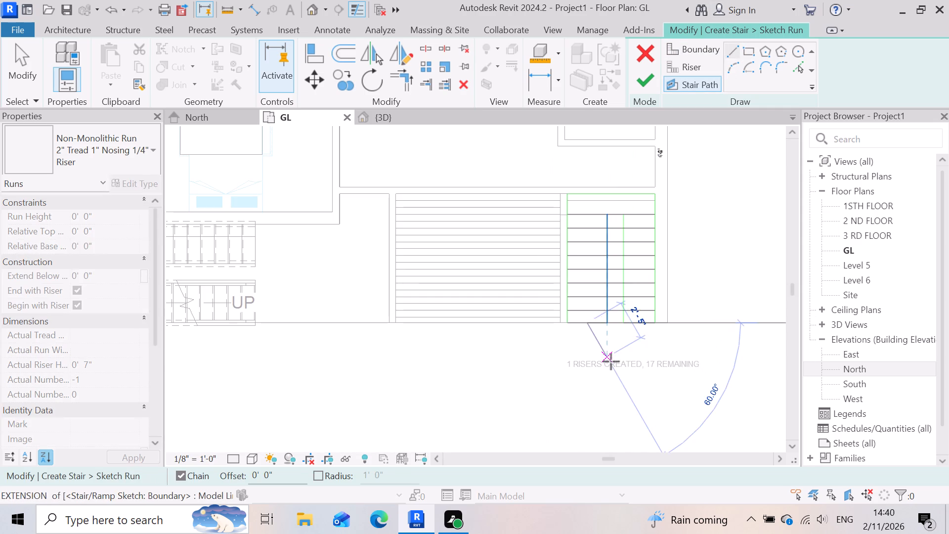
scroll(589, 213, up, 5)
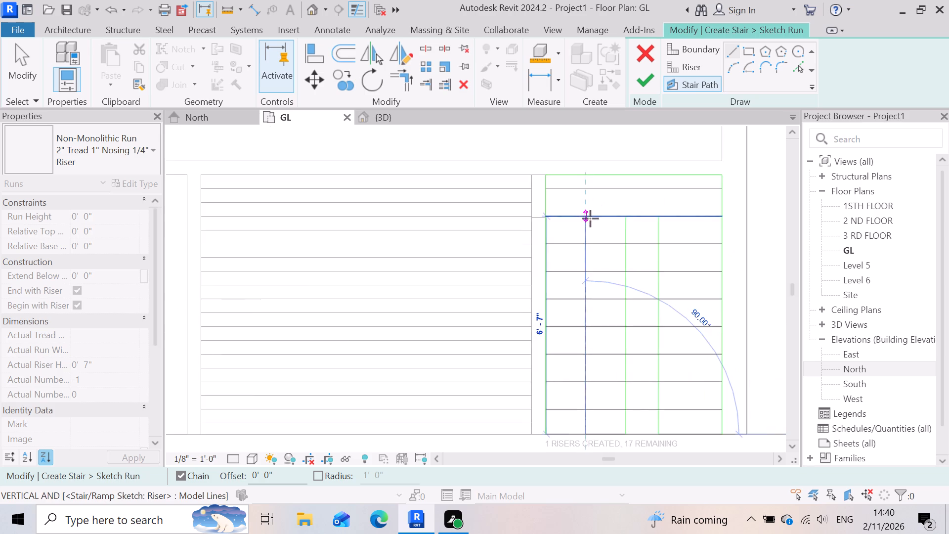
scroll(590, 219, up, 3)
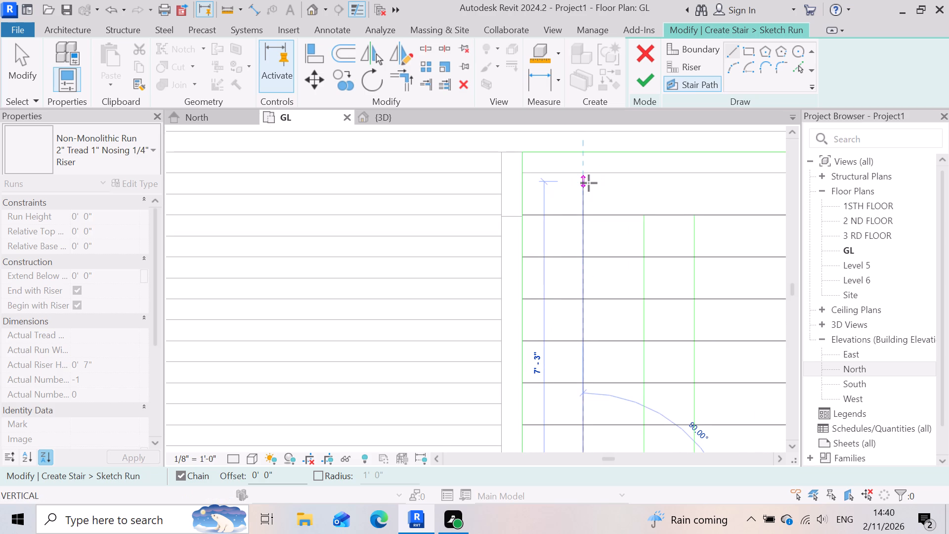
click(590, 182)
scroll(590, 182, down, 4)
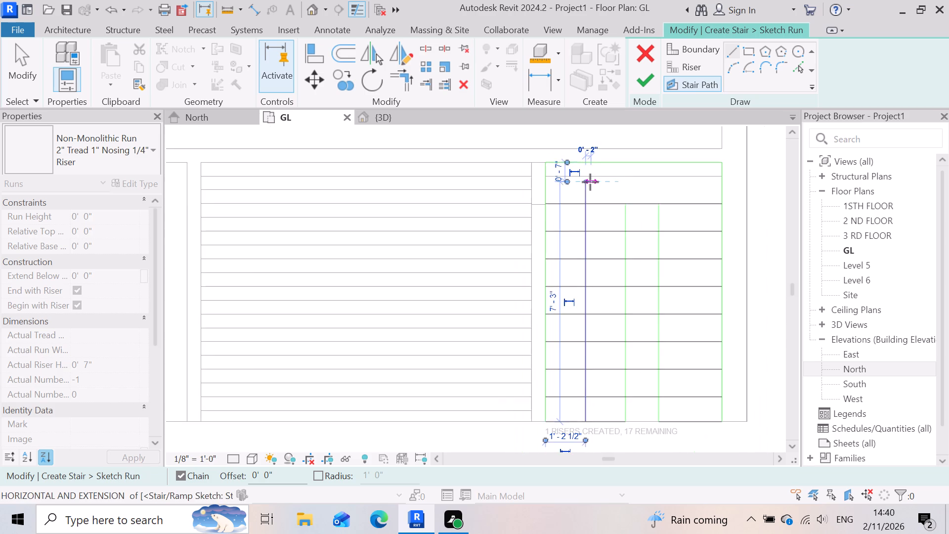
click(674, 185)
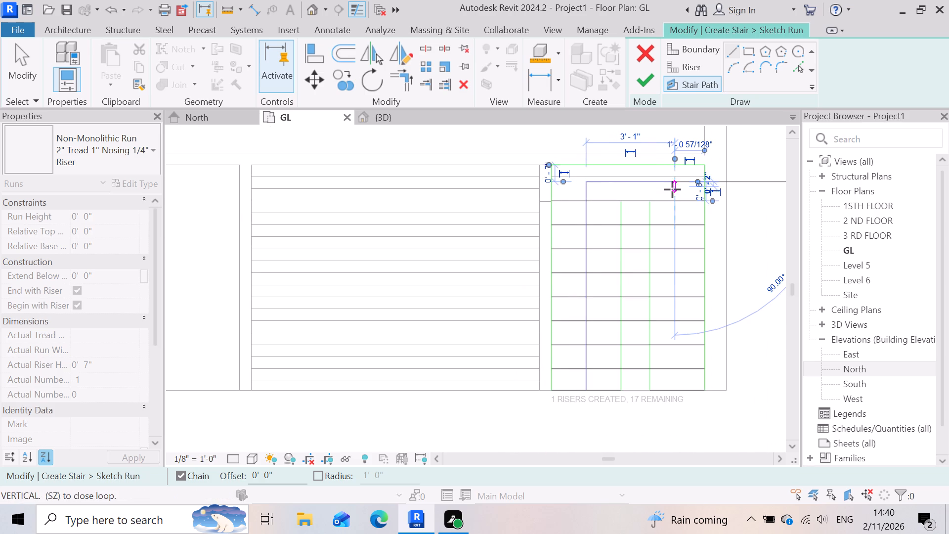
scroll(673, 195, down, 1)
scroll(674, 379, up, 6)
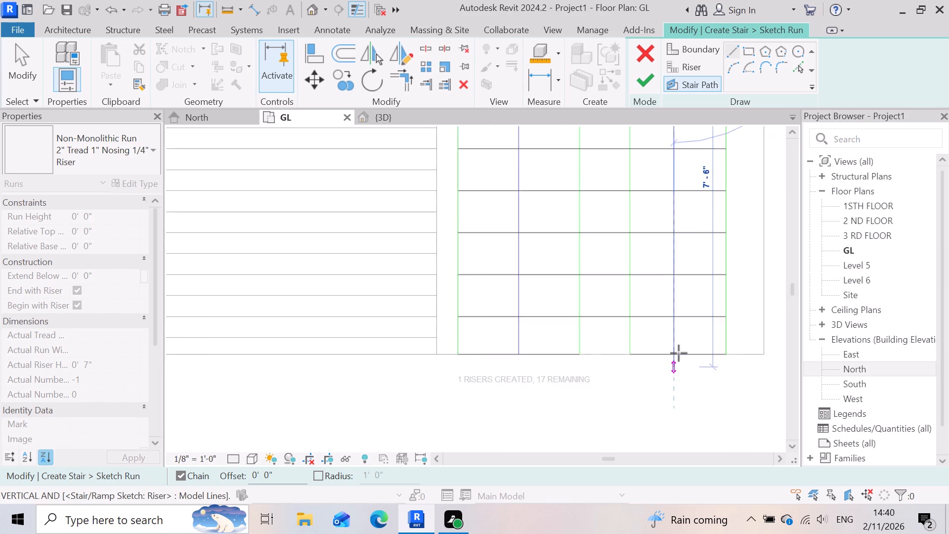
scroll(676, 350, up, 3)
click(666, 349)
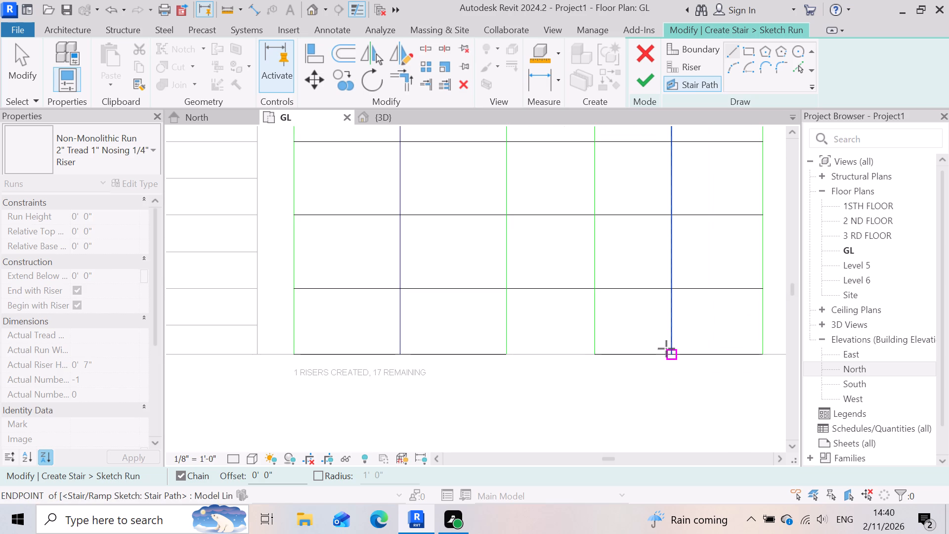
scroll(736, 361, down, 4)
scroll(594, 353, down, 4)
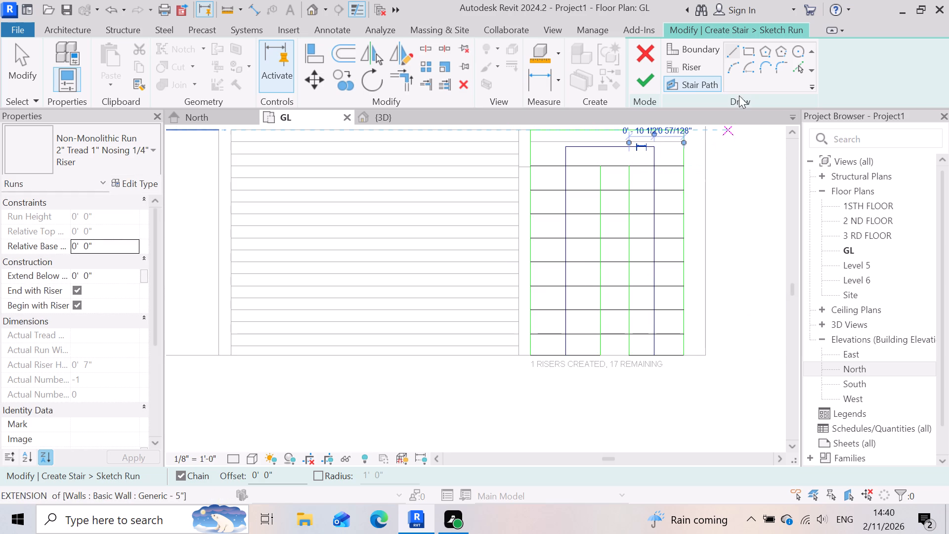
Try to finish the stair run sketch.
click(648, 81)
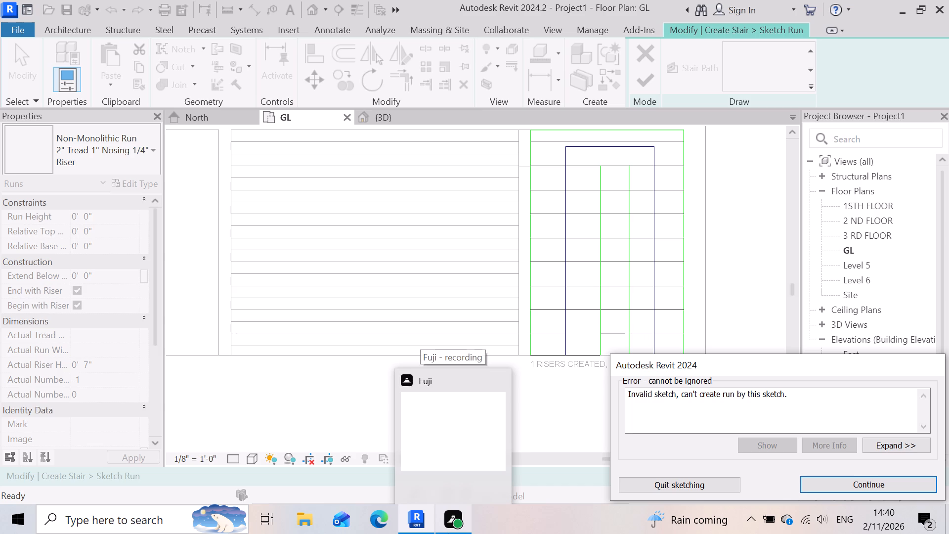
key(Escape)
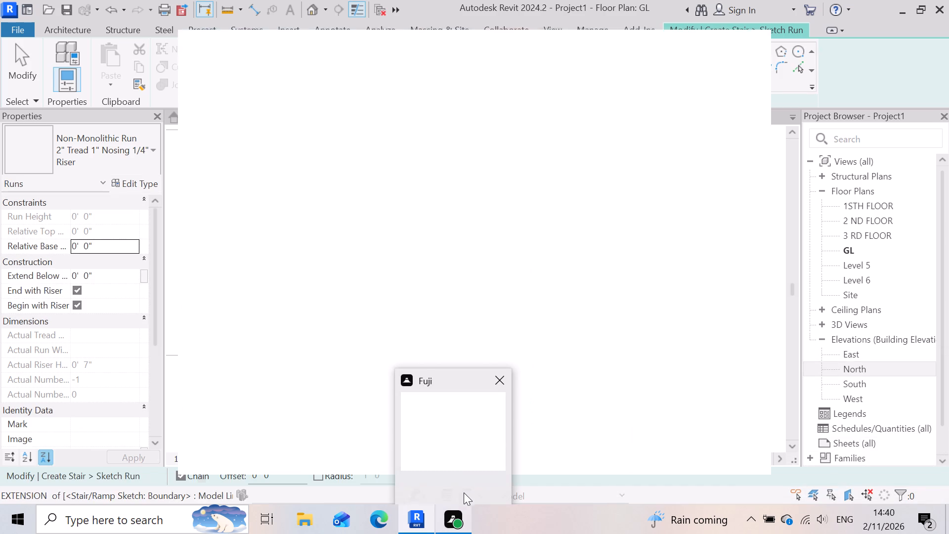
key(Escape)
Select the lowest full-width riser line across both flights.
scroll(635, 287, up, 5)
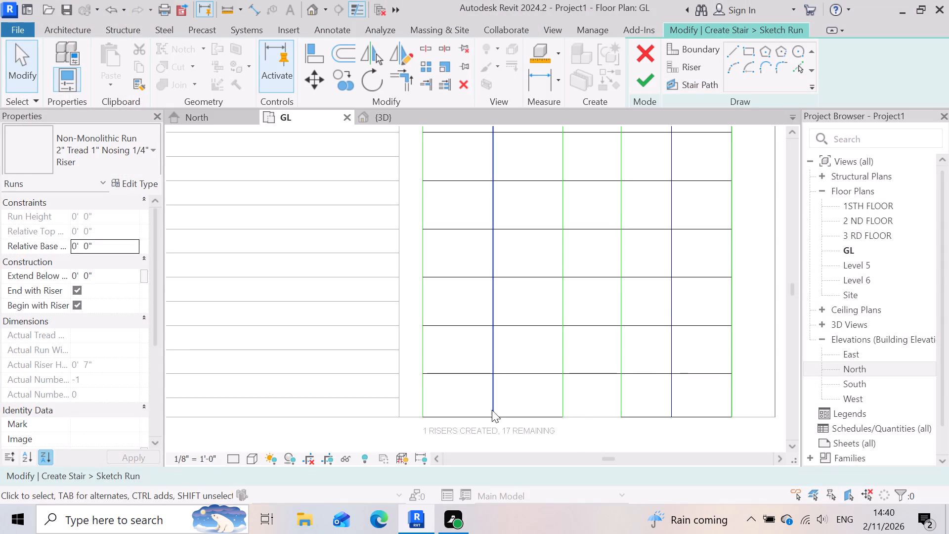
key(Escape)
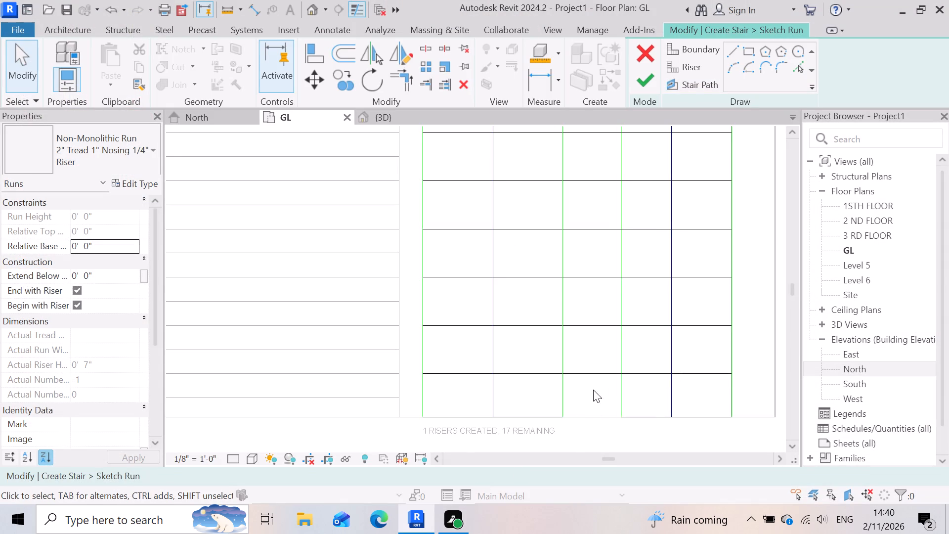
click(602, 374)
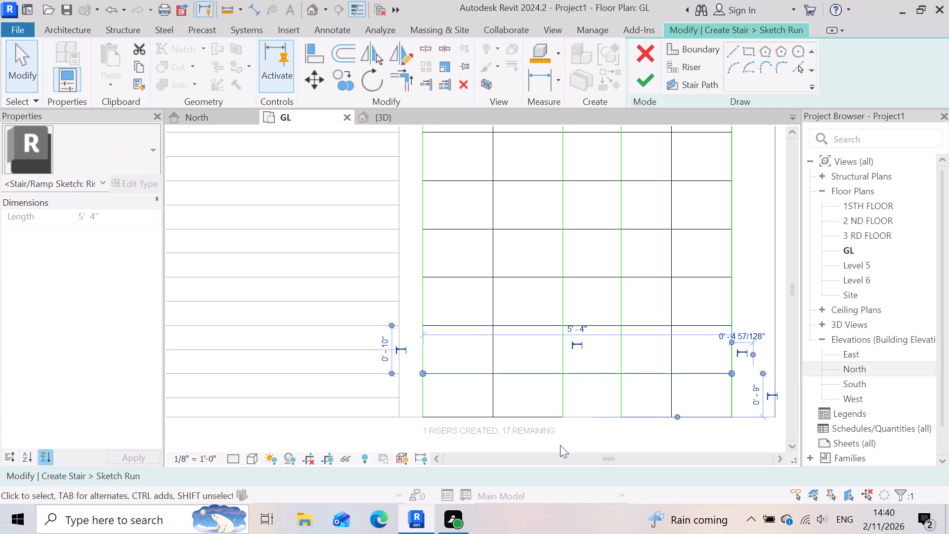
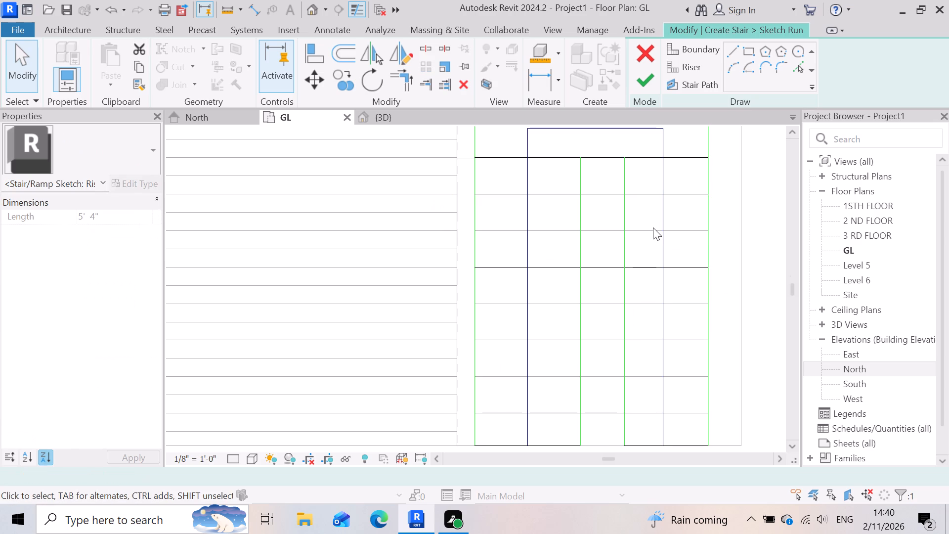
Delete the three full-width riser lines crossing both flights.
click(602, 190)
key(Delete)
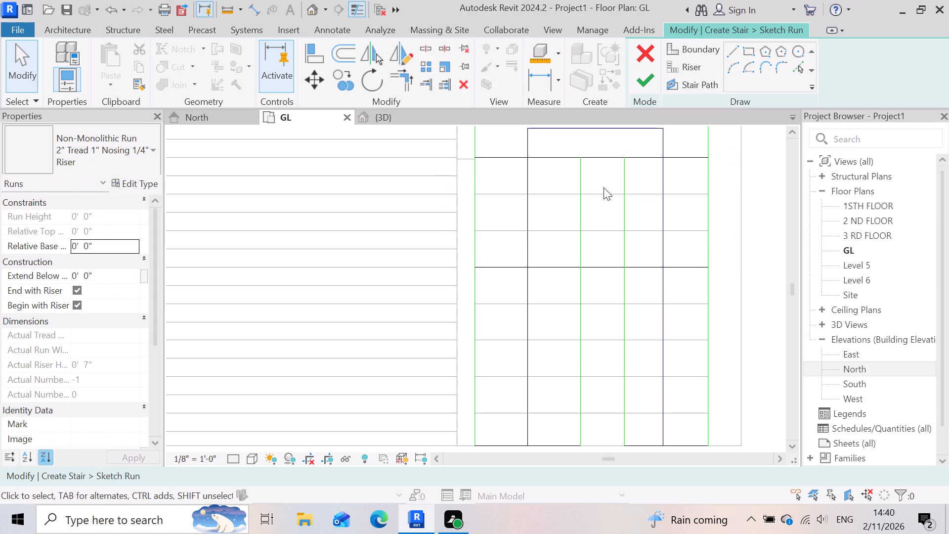
scroll(618, 281, down, 3)
scroll(604, 211, up, 2)
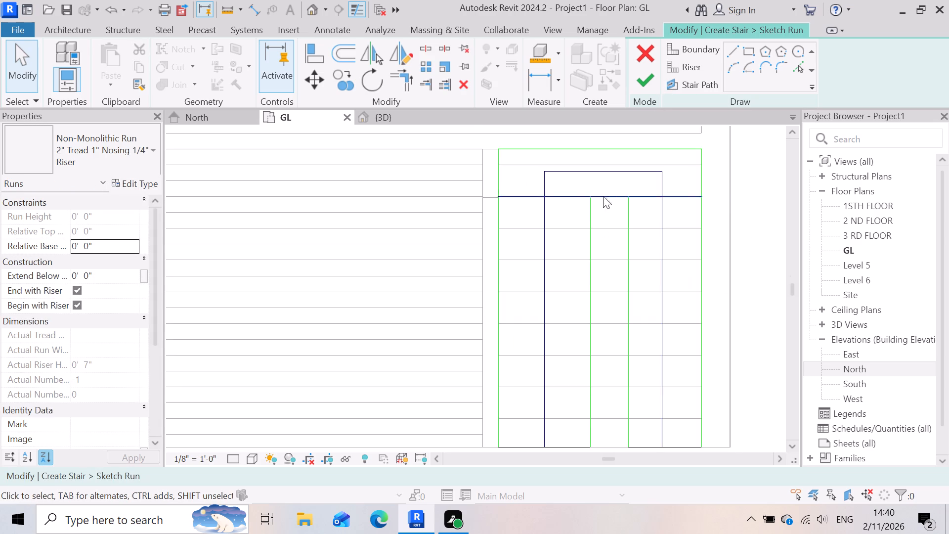
scroll(603, 190, up, 2)
click(604, 194)
key(Delete)
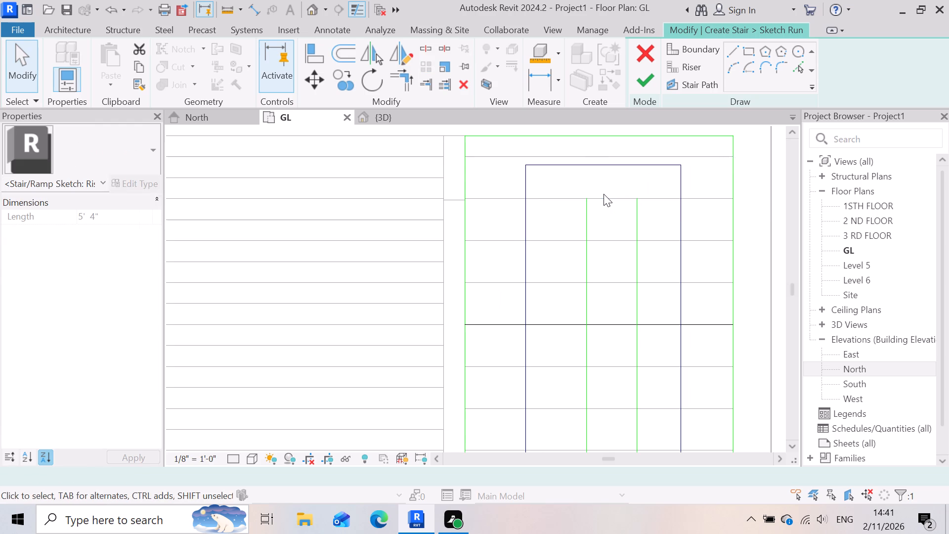
click(646, 325)
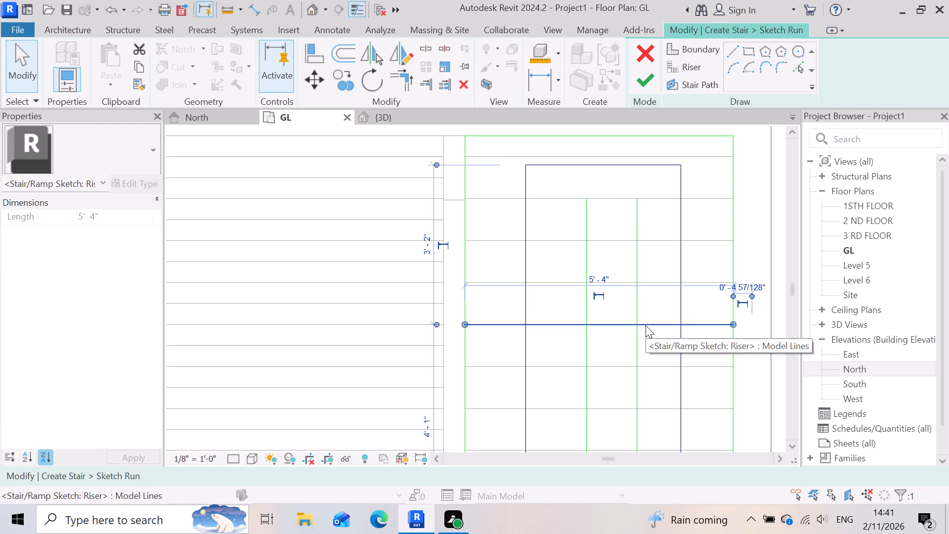
key(Delete)
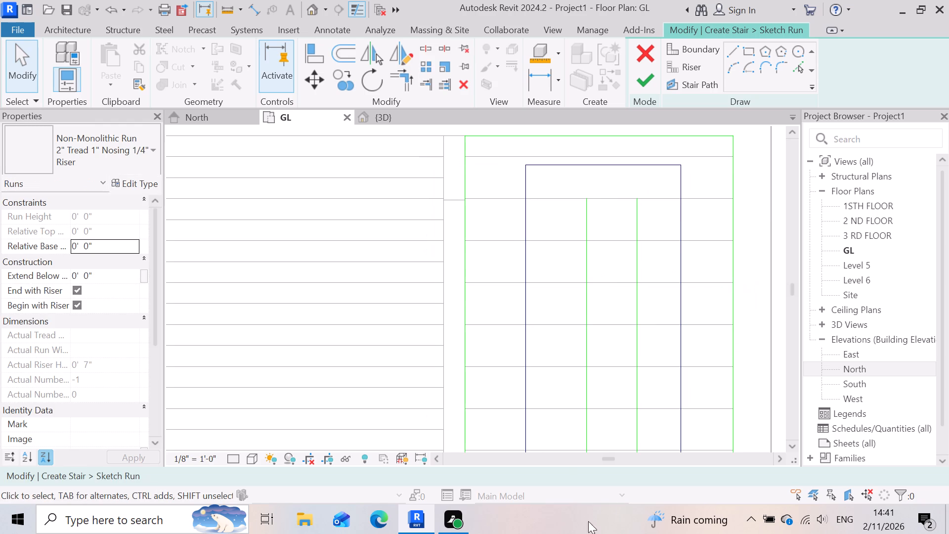
Draw two straight 2'-5" risers across the left flight, about 9" above its bottom riser and another 10" higher, along the tread lines.
scroll(613, 267, down, 6)
scroll(583, 360, up, 5)
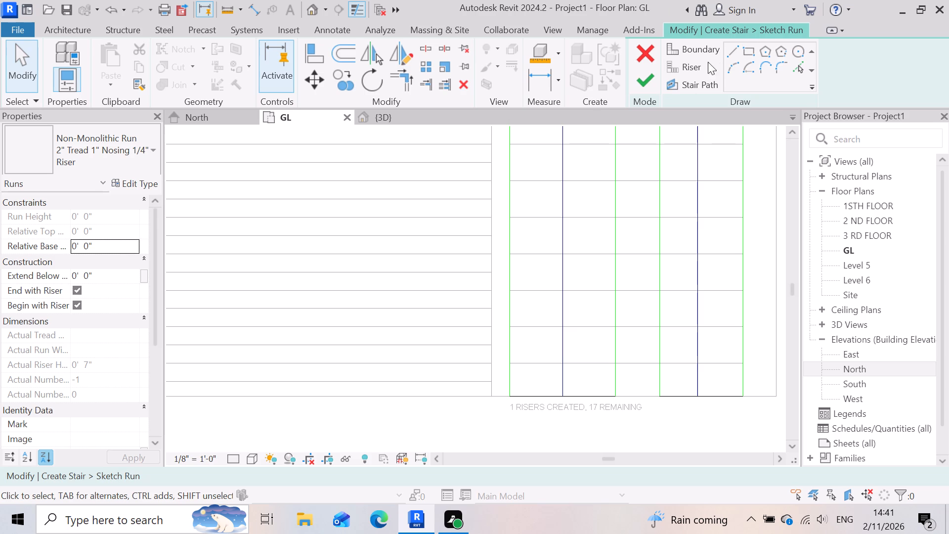
click(697, 71)
click(732, 51)
scroll(489, 449, up, 3)
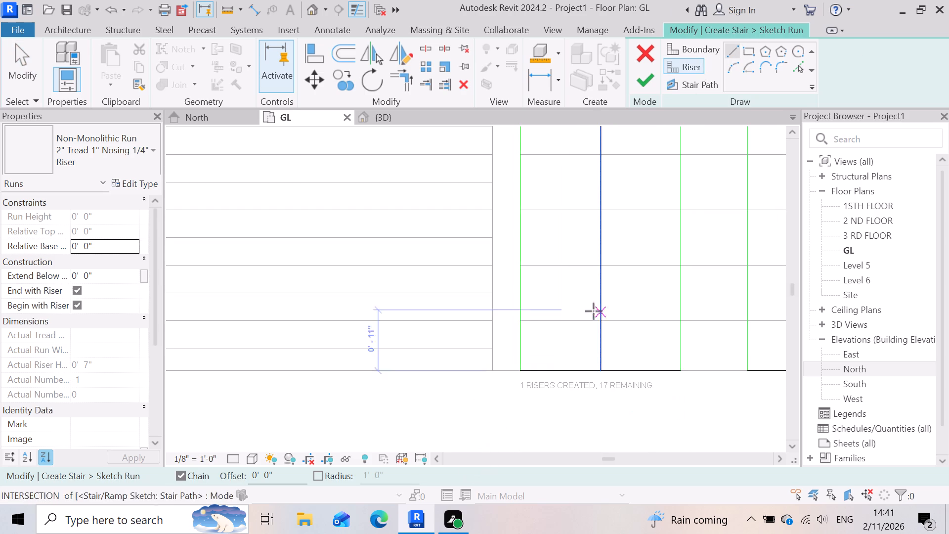
click(523, 325)
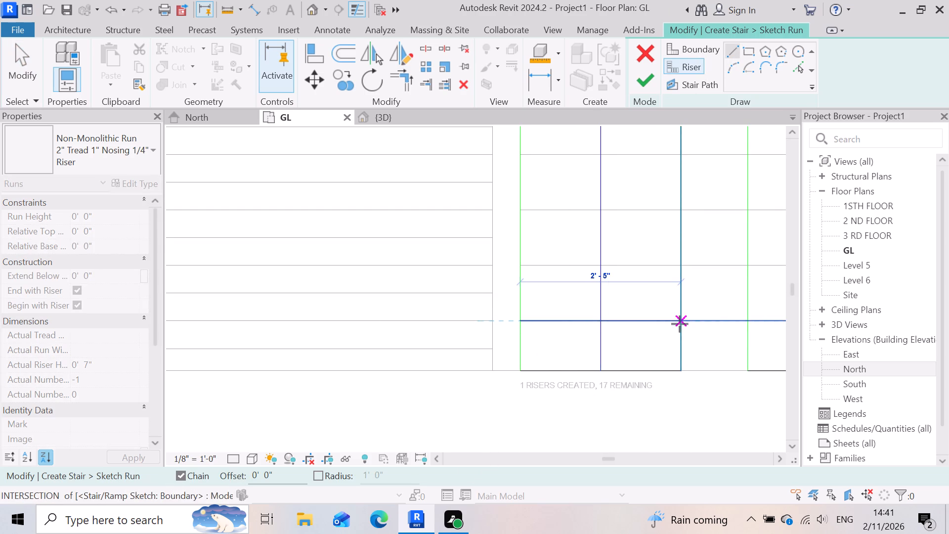
click(680, 323)
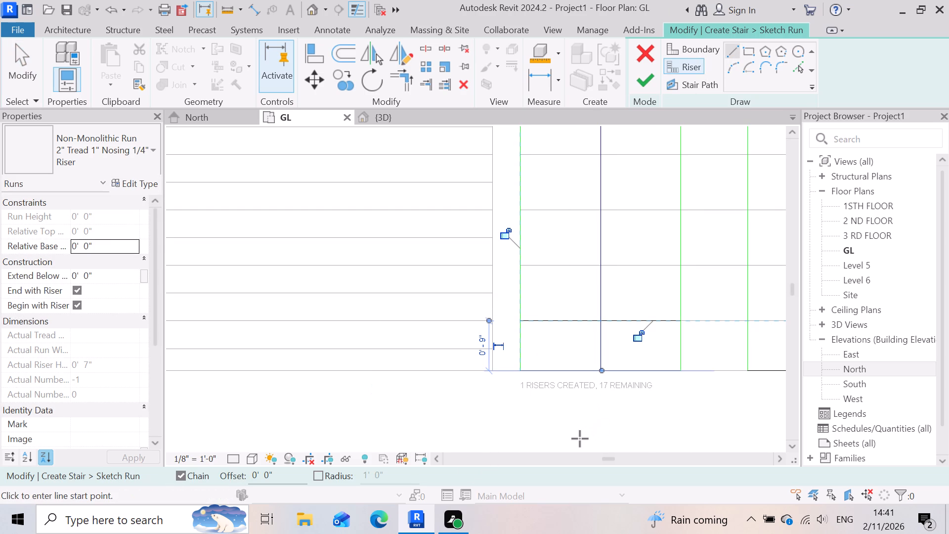
key(Escape)
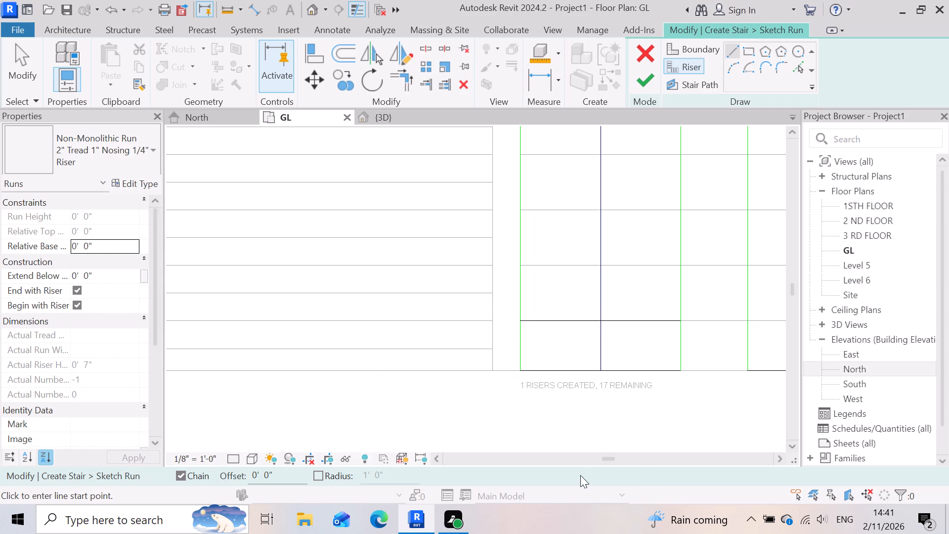
scroll(584, 452, down, 3)
scroll(604, 308, up, 5)
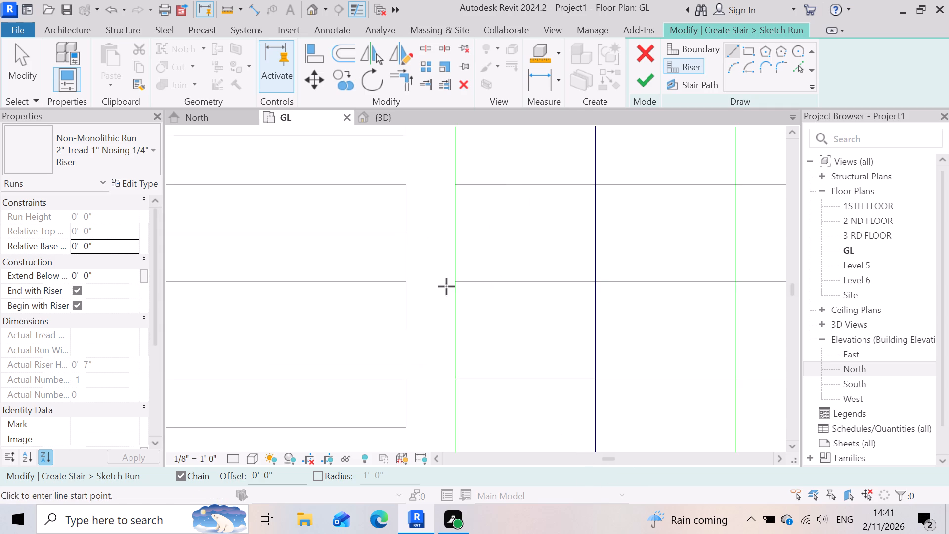
click(453, 284)
click(738, 284)
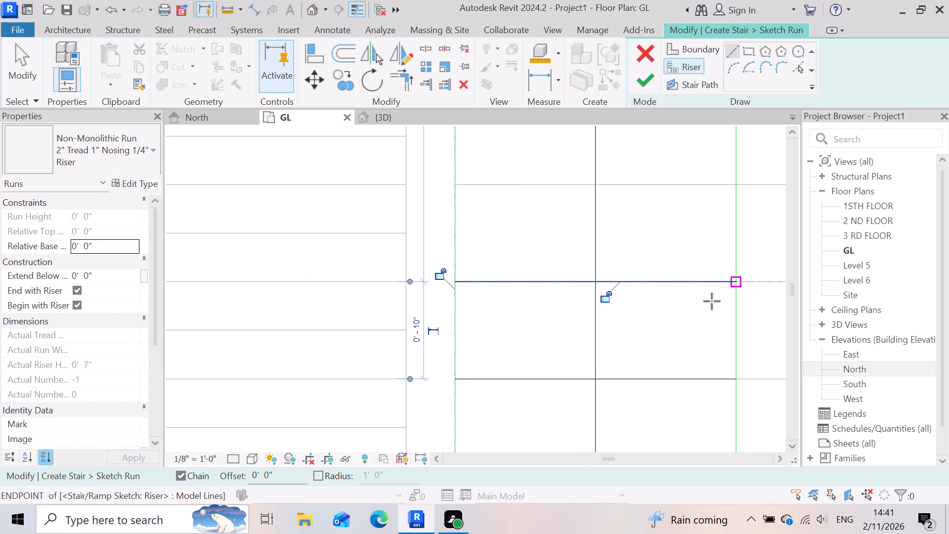
Draw the next three risers up the left flight along the tread lines, each 2'-5" wide and 10" apart.
scroll(701, 373, down, 4)
click(558, 270)
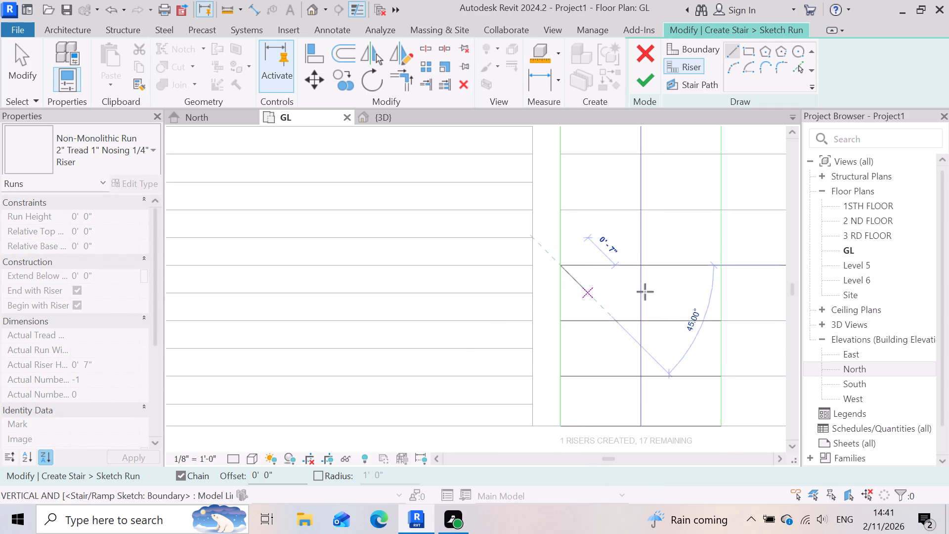
click(723, 265)
scroll(696, 372, down, 4)
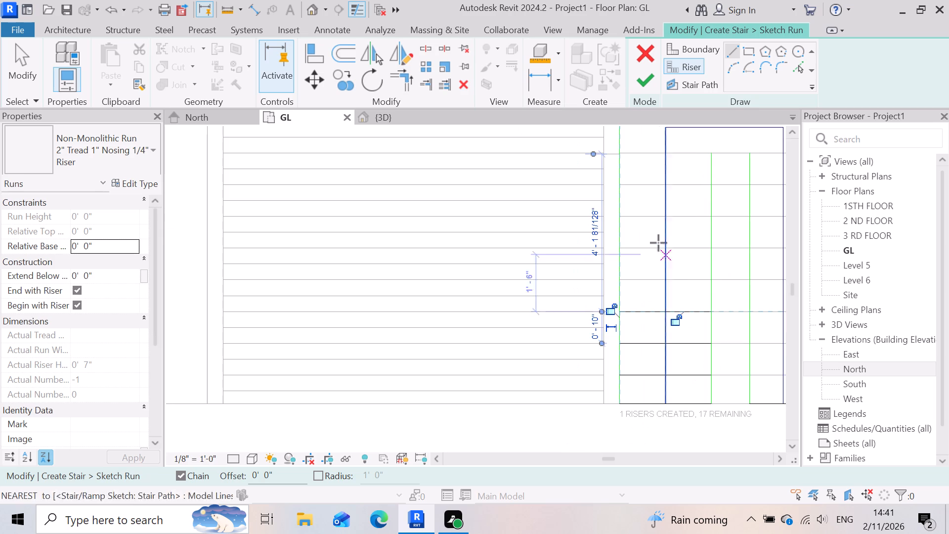
scroll(650, 242, up, 6)
click(586, 327)
scroll(578, 329, down, 4)
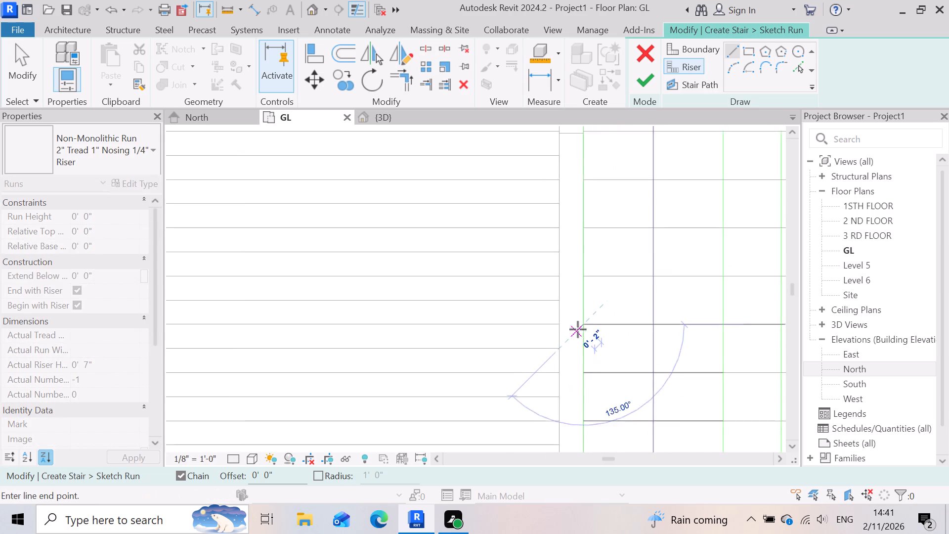
scroll(715, 332, up, 3)
click(695, 323)
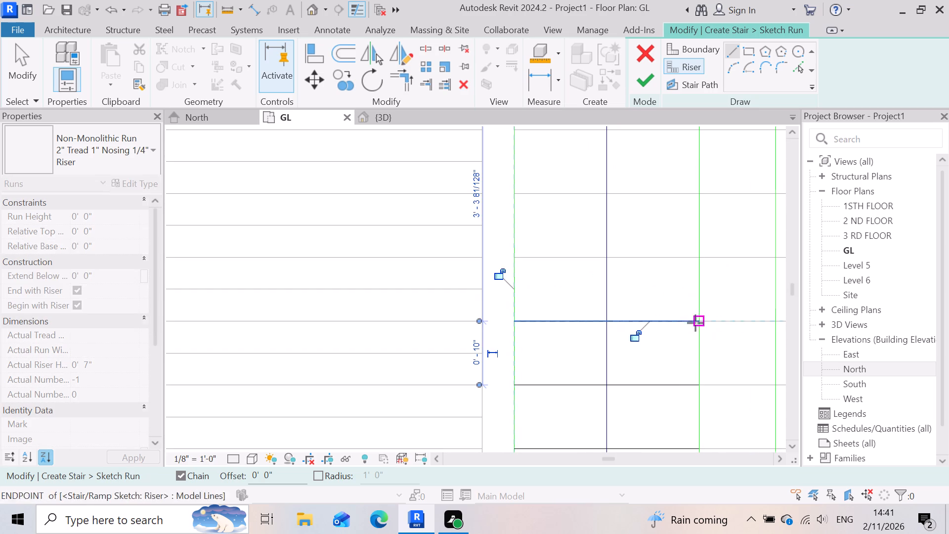
scroll(686, 403, down, 4)
scroll(599, 293, up, 6)
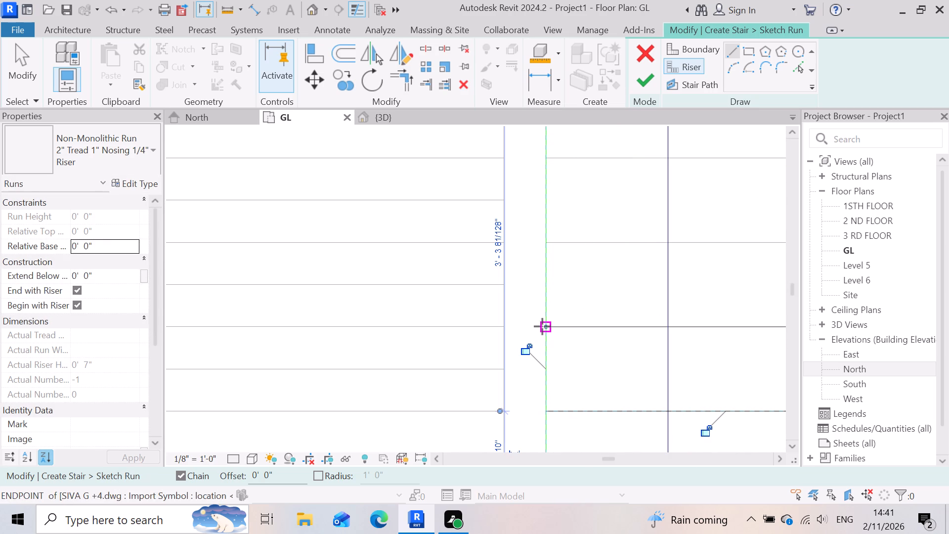
click(544, 326)
scroll(544, 326, down, 3)
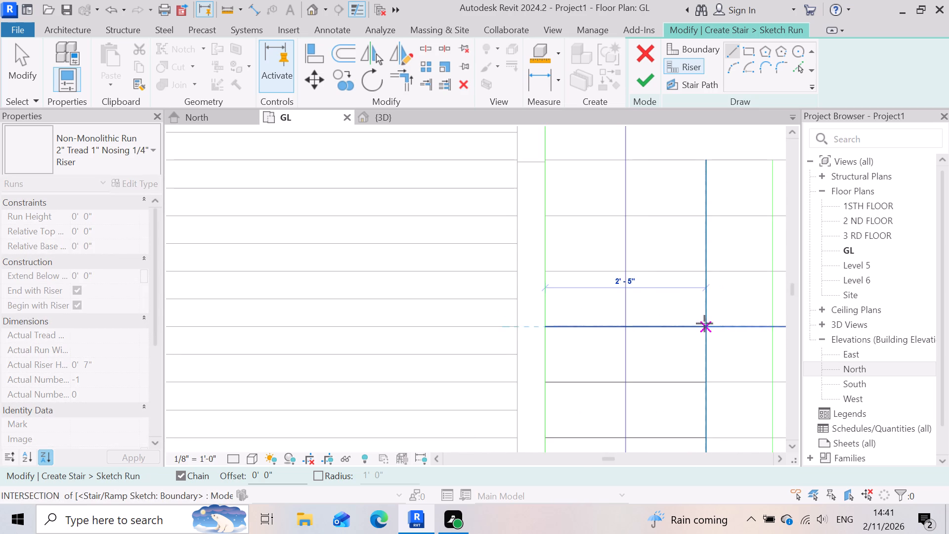
click(704, 323)
Draw two more 2'-5" risers up the left flight at 10" spacing, ending one tread below the landing edge.
scroll(704, 356, down, 4)
scroll(622, 283, up, 3)
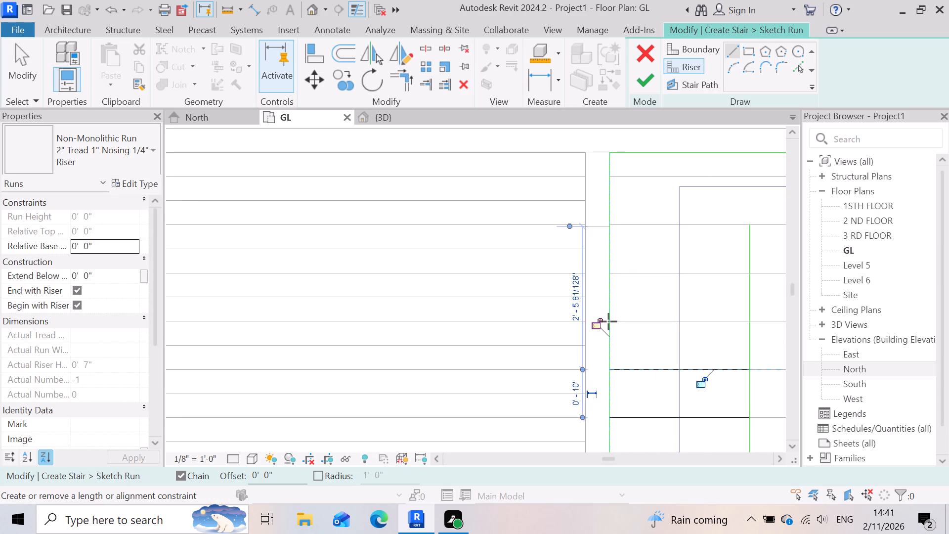
click(612, 319)
scroll(598, 313, down, 3)
scroll(727, 318, up, 5)
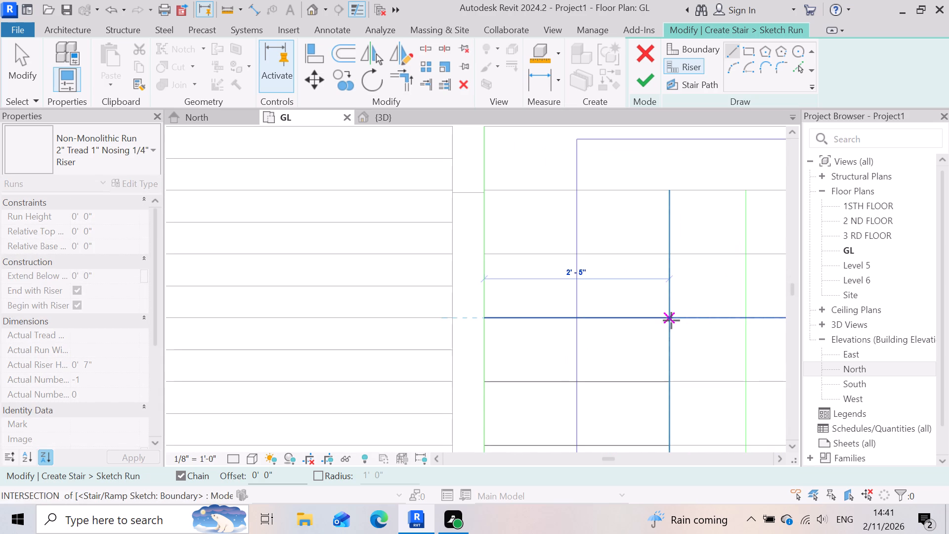
click(668, 320)
scroll(655, 347, down, 4)
scroll(612, 300, up, 2)
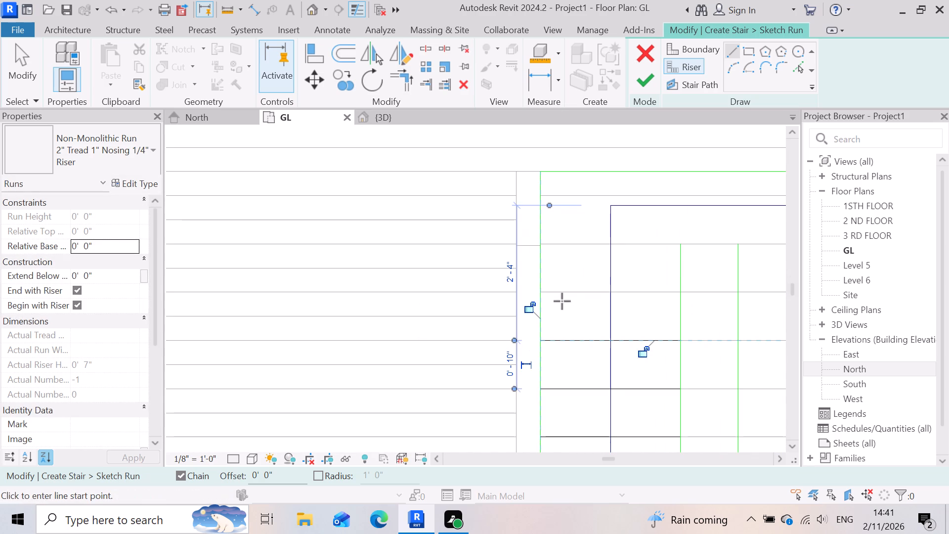
click(538, 292)
scroll(549, 304, down, 3)
scroll(628, 306, up, 2)
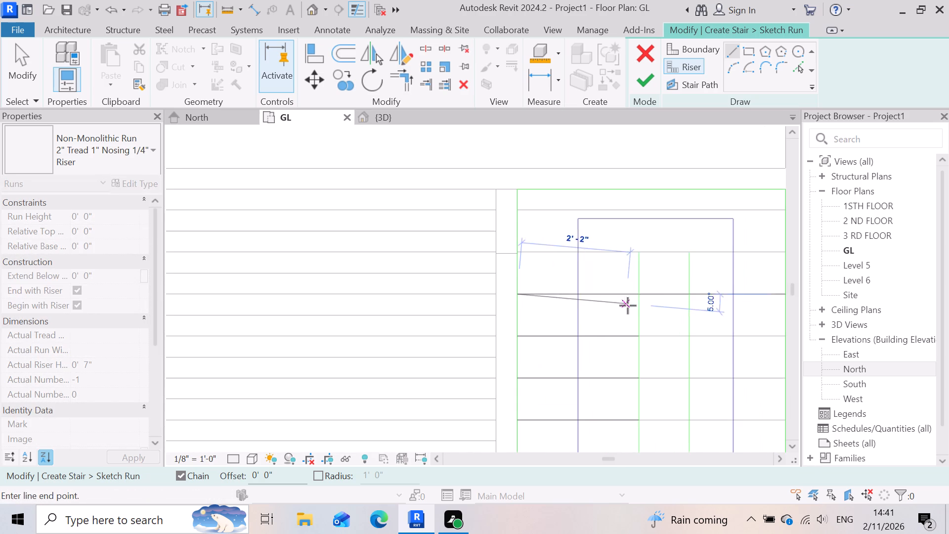
click(644, 294)
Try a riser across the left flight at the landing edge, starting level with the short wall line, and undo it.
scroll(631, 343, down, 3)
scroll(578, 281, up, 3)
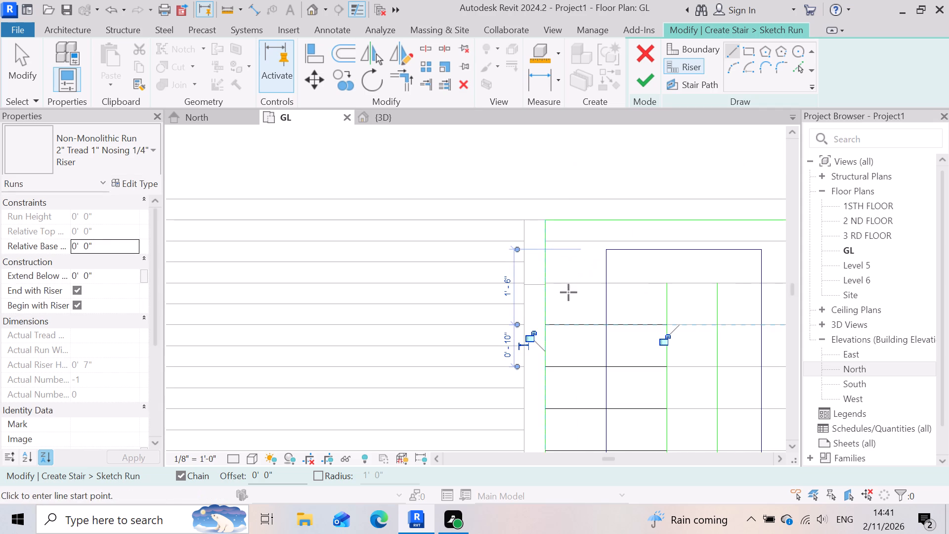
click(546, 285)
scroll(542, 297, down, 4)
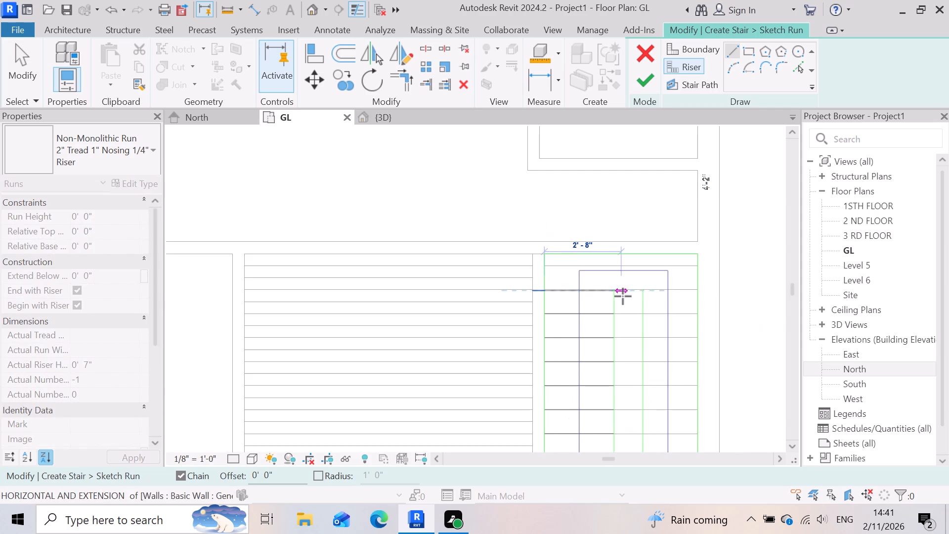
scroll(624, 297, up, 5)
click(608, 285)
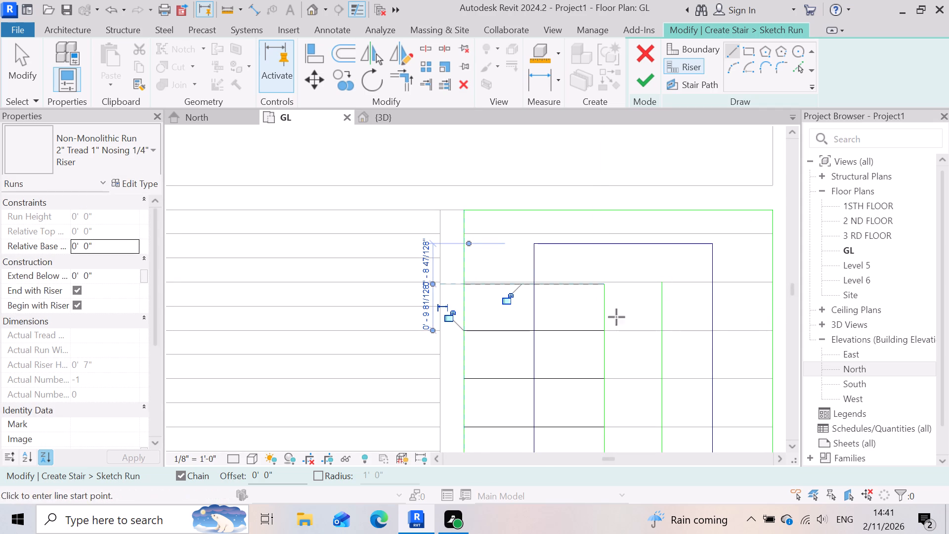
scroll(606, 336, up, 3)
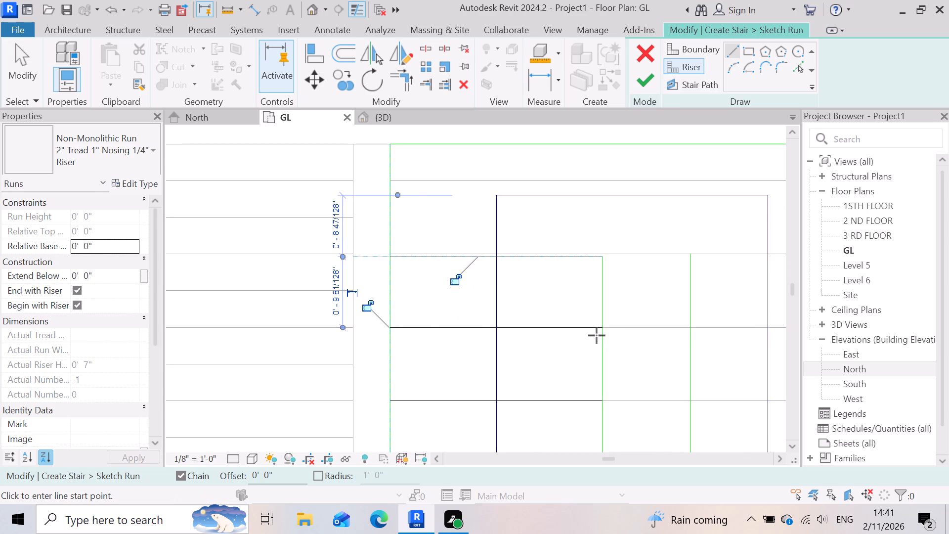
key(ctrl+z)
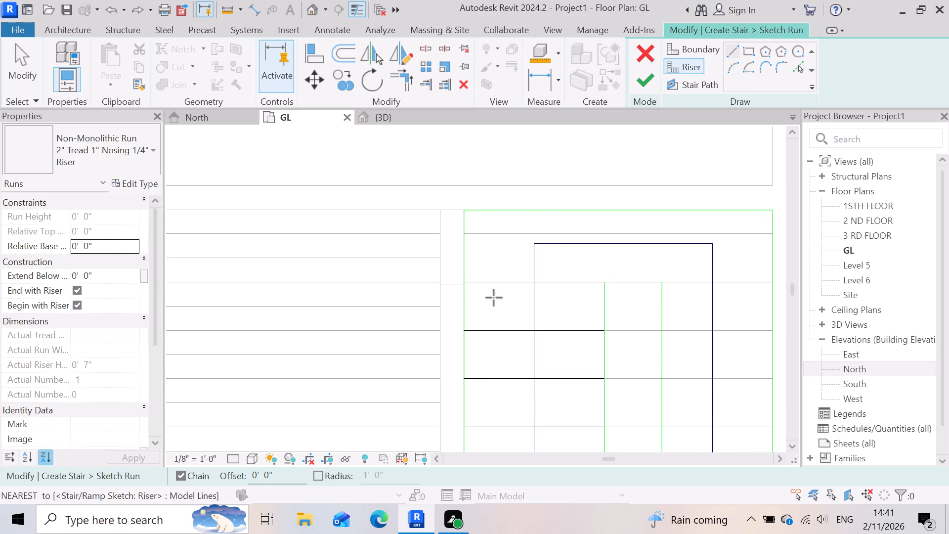
Draw a riser on the landing-edge tread line from the left flight's outer boundary to the stair path line.
scroll(484, 287, up, 9)
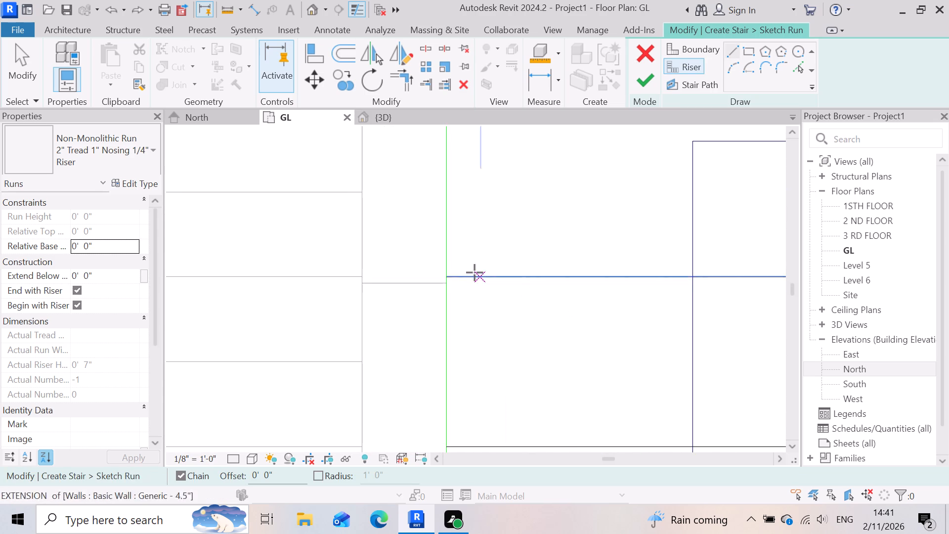
key(Escape)
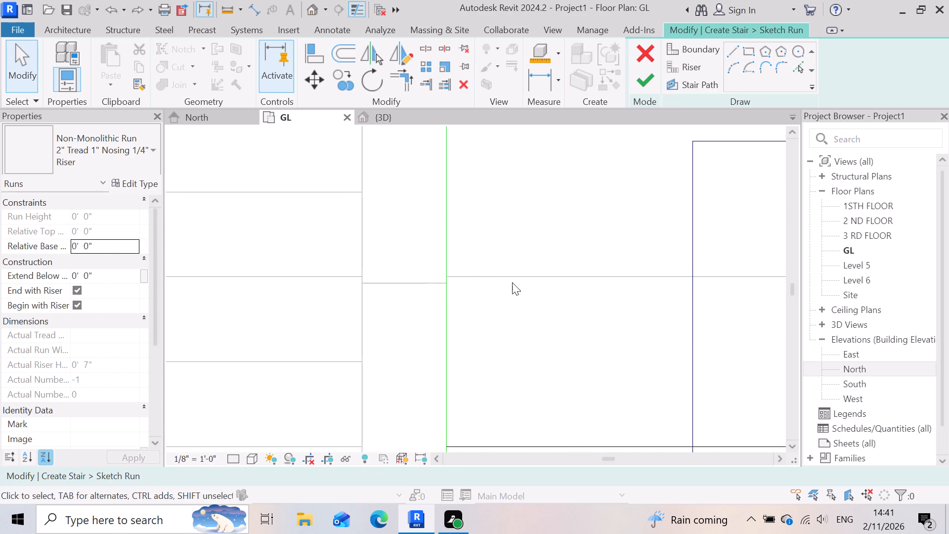
scroll(508, 289, down, 7)
scroll(498, 282, up, 7)
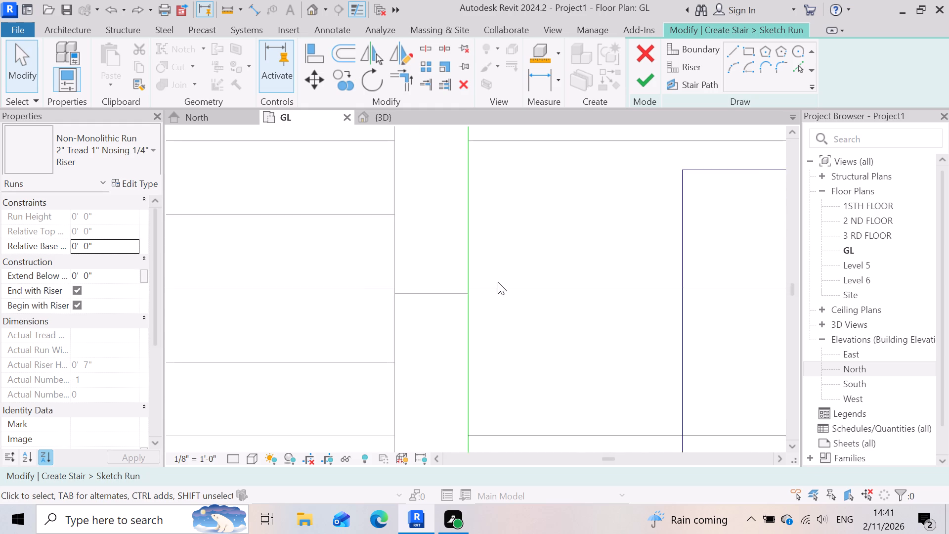
scroll(498, 282, up, 2)
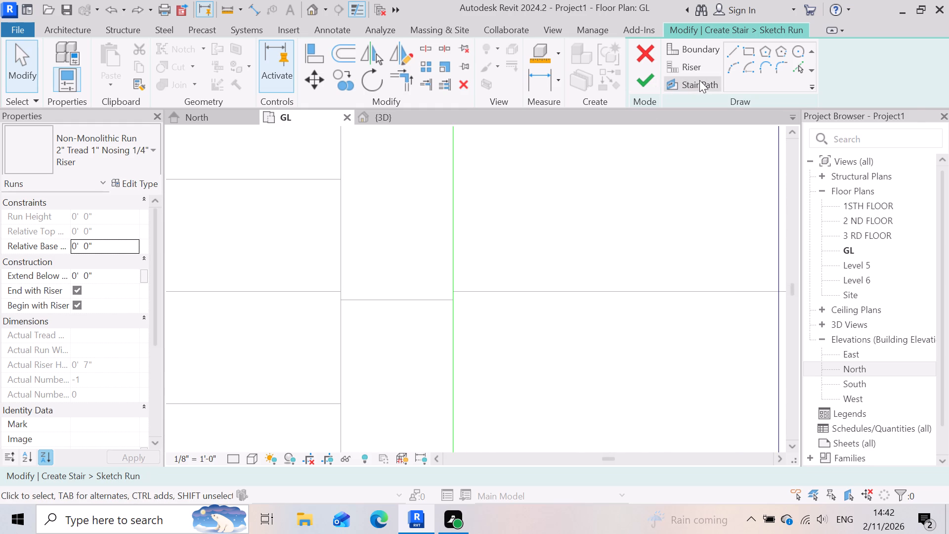
click(696, 65)
click(728, 52)
scroll(499, 274, up, 4)
click(423, 301)
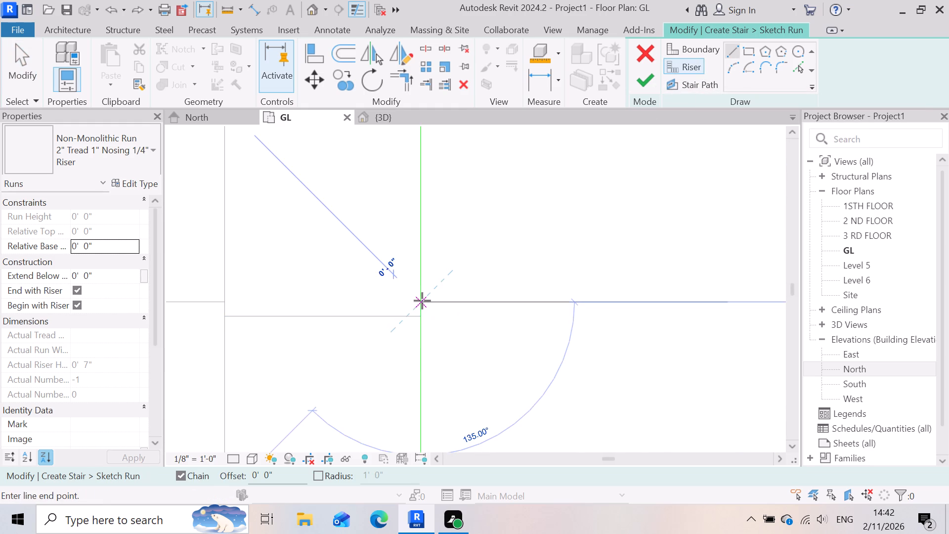
scroll(422, 301, down, 9)
scroll(595, 304, up, 5)
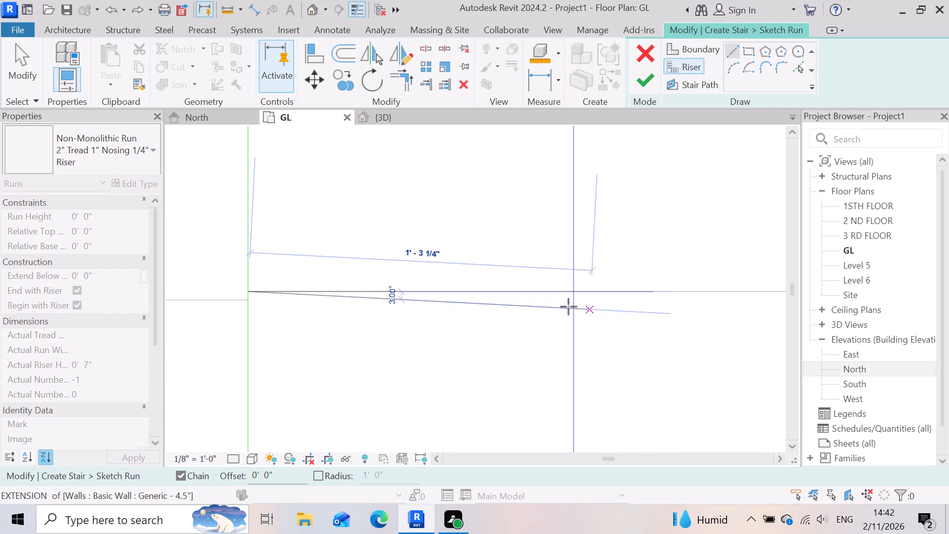
click(577, 293)
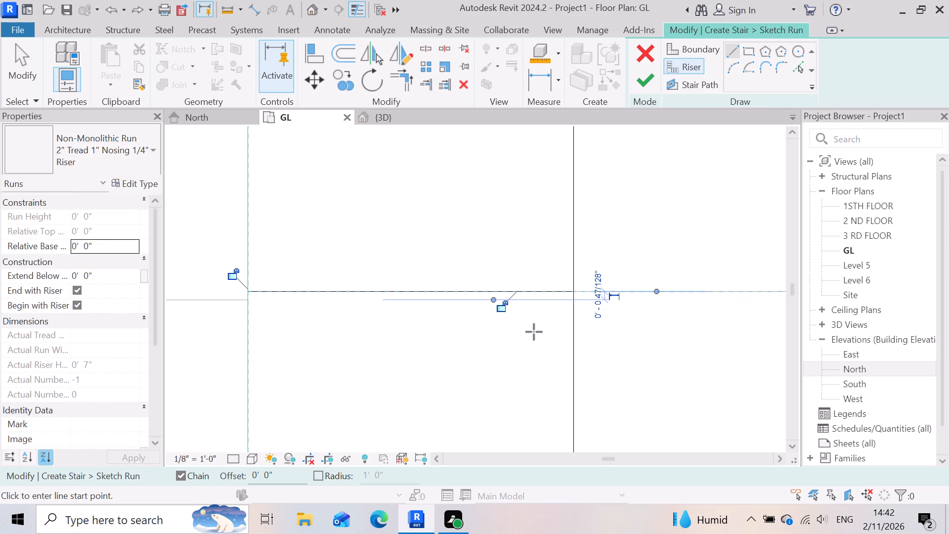
key(Escape)
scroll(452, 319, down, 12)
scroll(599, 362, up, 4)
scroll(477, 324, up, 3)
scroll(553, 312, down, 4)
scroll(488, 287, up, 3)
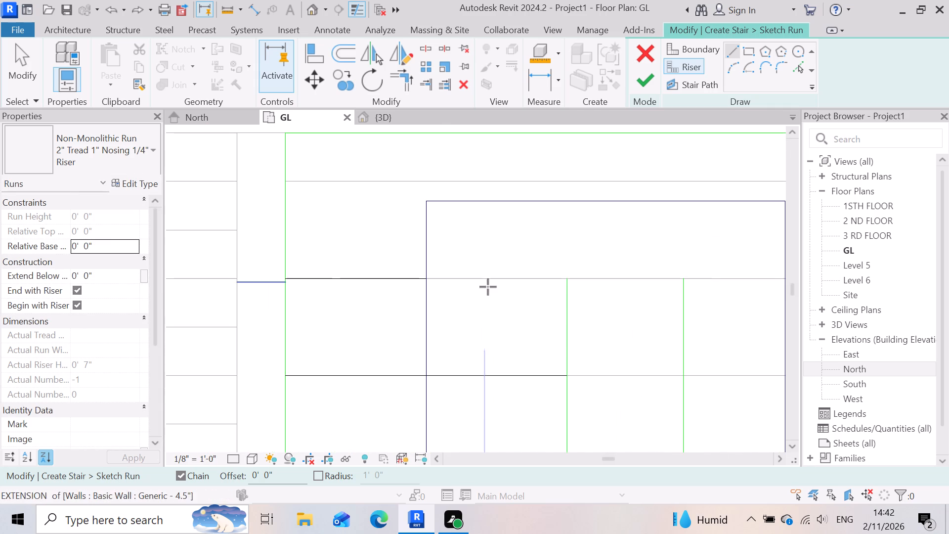
Replace the last riser at the landing edge with one spanning the left flight from its outer to its inner boundary.
key(ctrl+z)
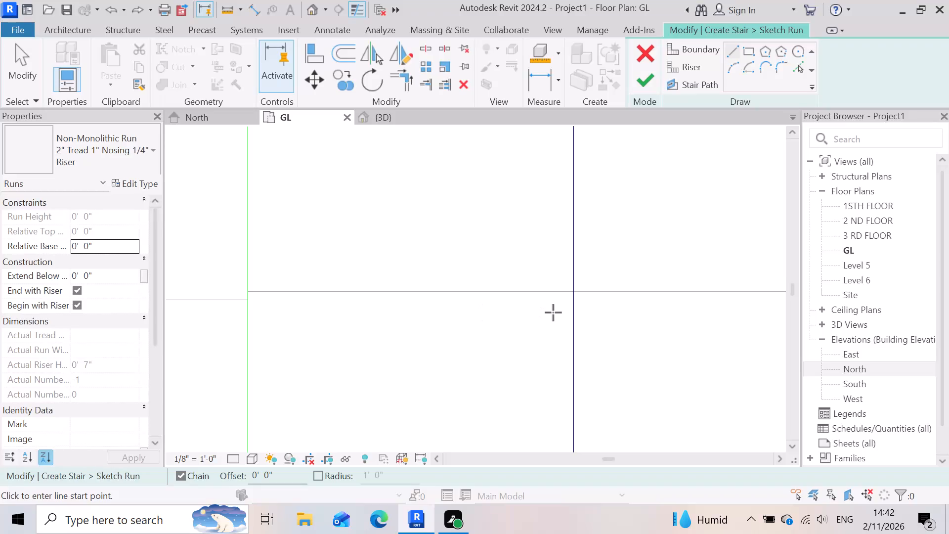
scroll(553, 312, down, 3)
scroll(503, 312, down, 2)
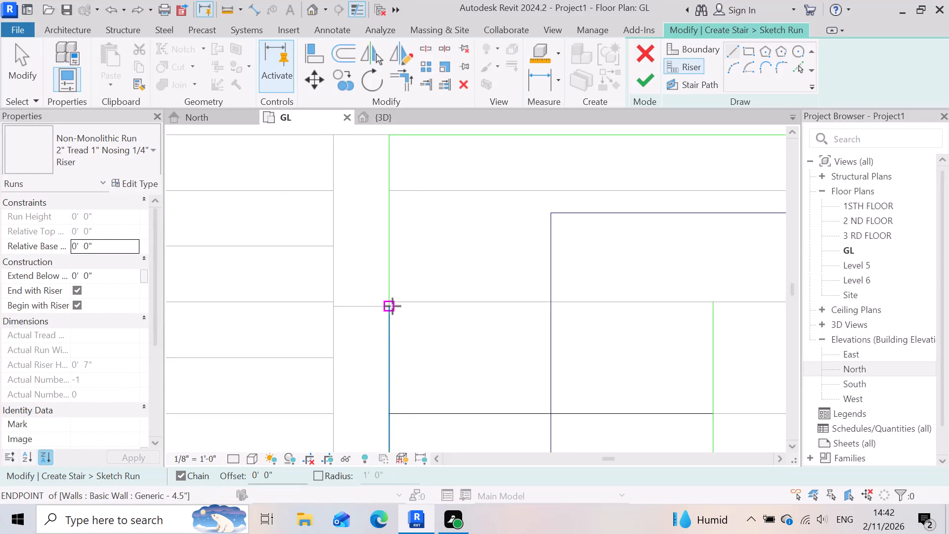
click(393, 303)
scroll(387, 306, down, 4)
scroll(601, 318, up, 5)
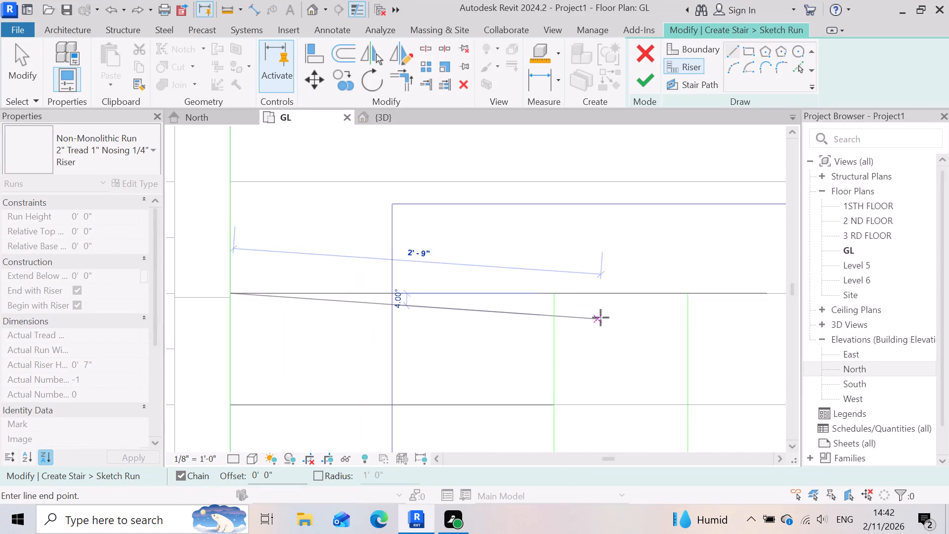
click(550, 293)
scroll(487, 325, down, 5)
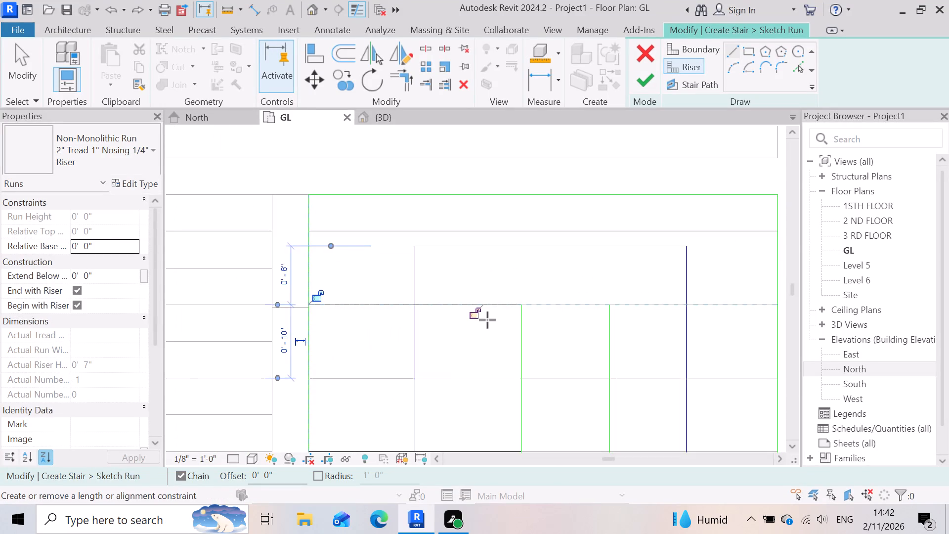
scroll(487, 320, down, 2)
key(Escape)
Draw the right flight's first two risers from the landing edge down, each about 1'-11" wide and 10" apart.
scroll(611, 330, up, 3)
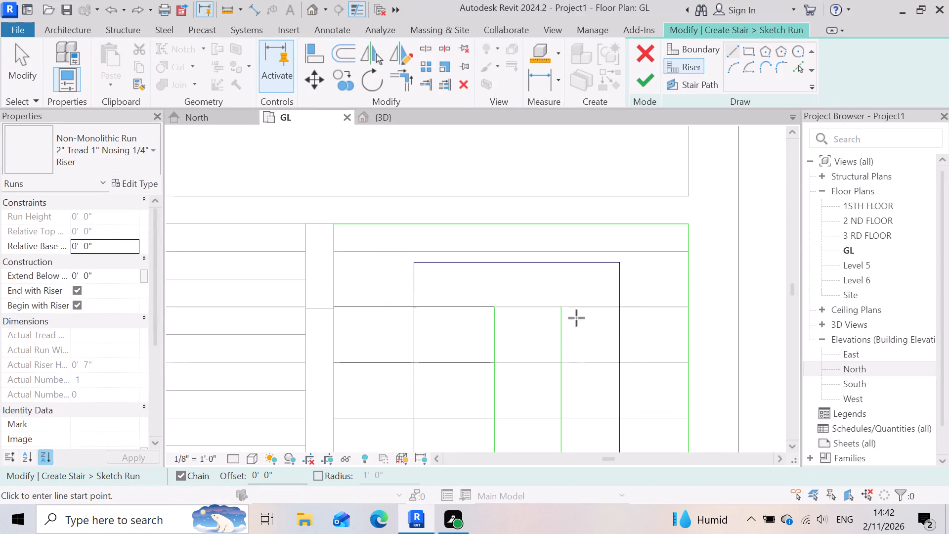
scroll(576, 318, up, 2)
click(546, 296)
scroll(678, 315, down, 4)
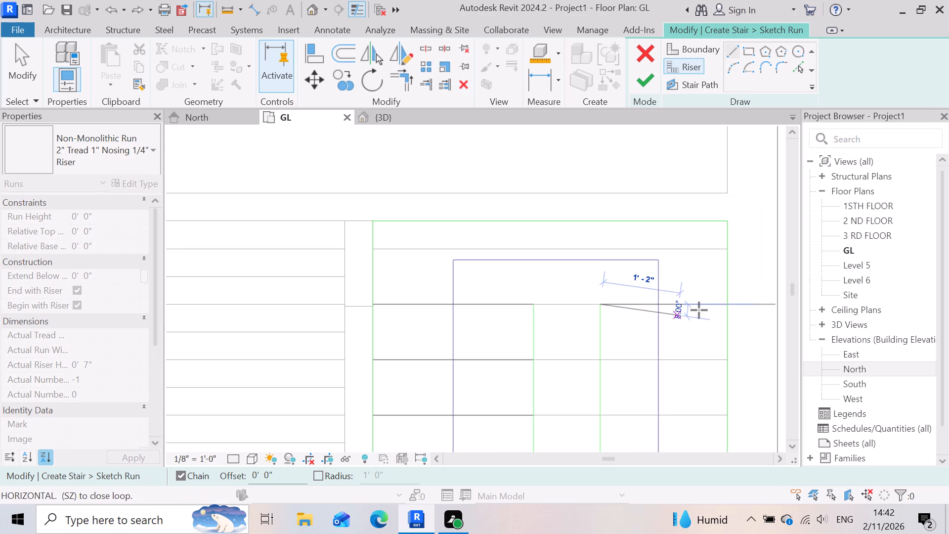
scroll(733, 311, up, 5)
click(721, 301)
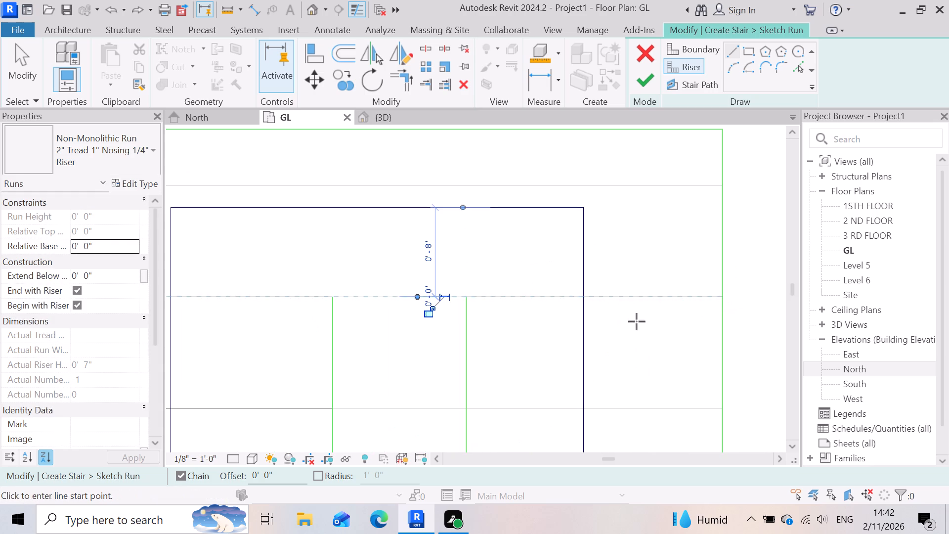
scroll(648, 305, down, 4)
scroll(561, 365, up, 6)
click(516, 356)
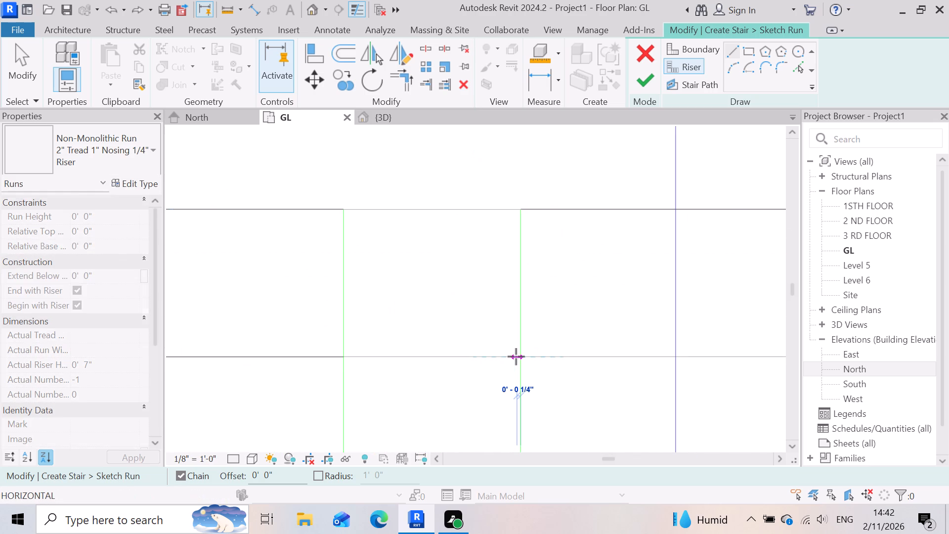
scroll(495, 369, down, 4)
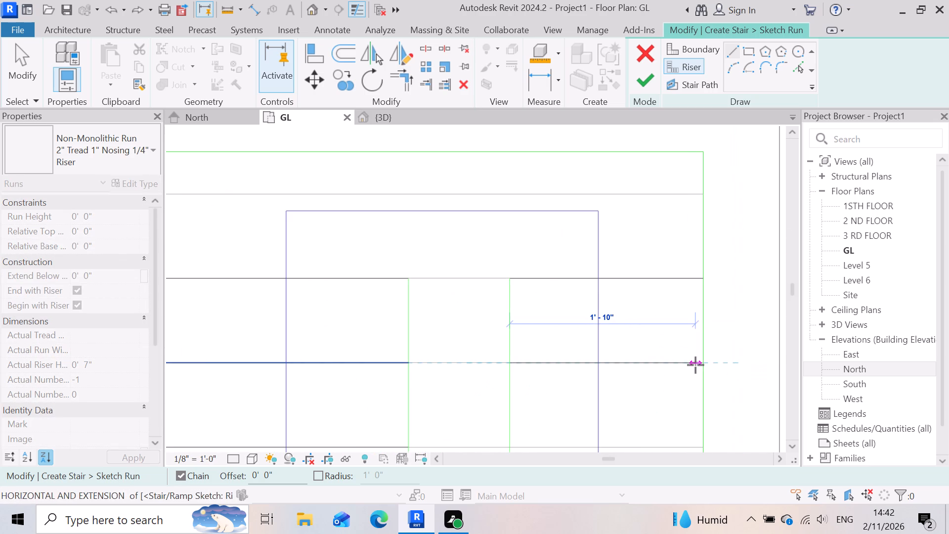
click(699, 364)
Draw the next two risers down the right flight between its boundaries, continuing the 10" spacing along the tread lines.
scroll(660, 340, down, 9)
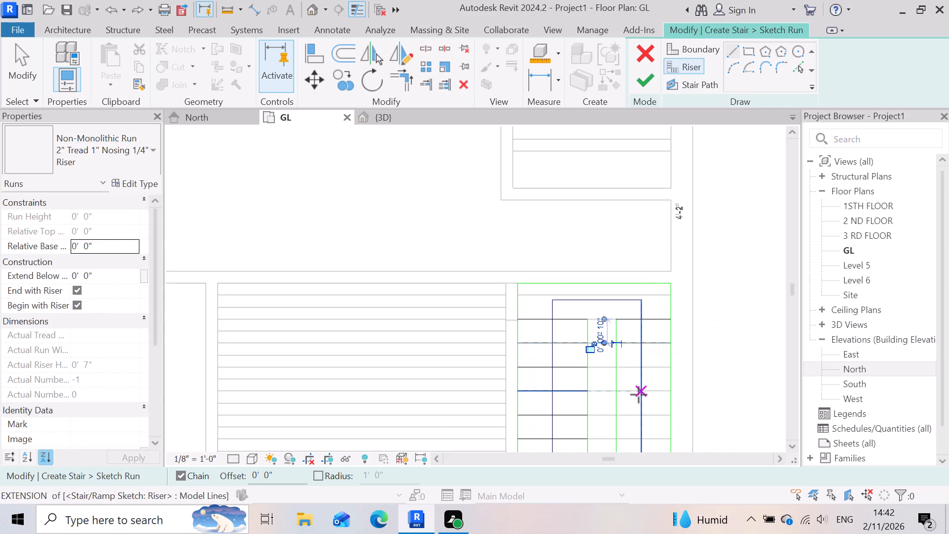
scroll(639, 395, up, 7)
click(589, 335)
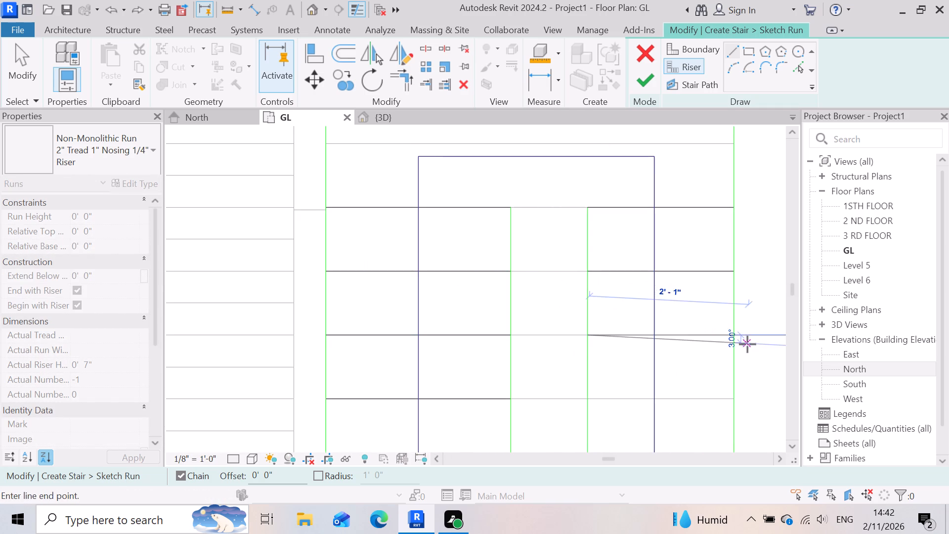
click(732, 338)
scroll(654, 349, down, 4)
scroll(639, 401, up, 6)
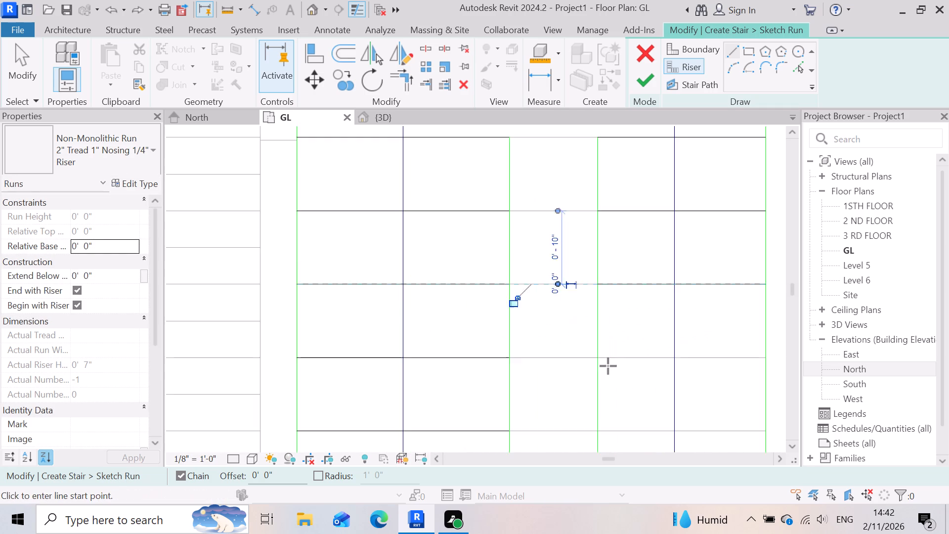
click(595, 356)
scroll(593, 354, down, 4)
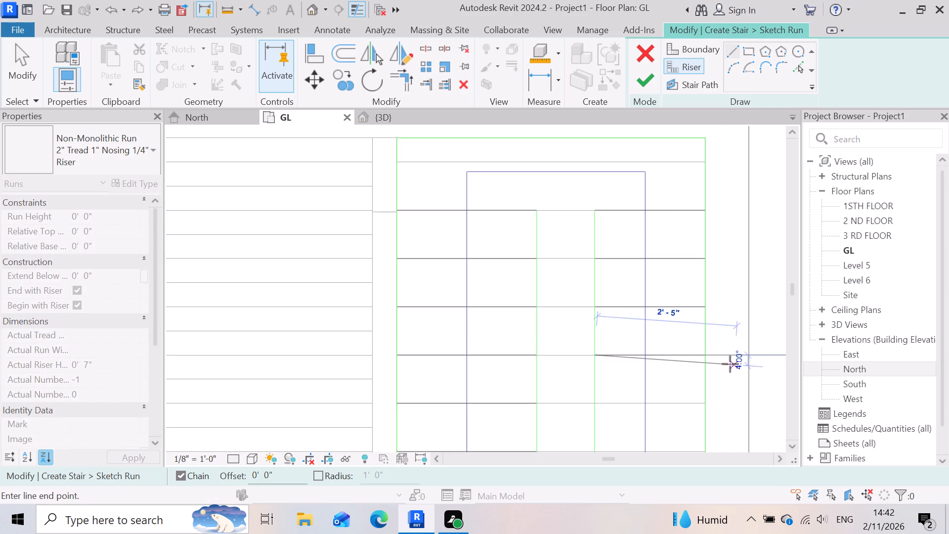
click(701, 358)
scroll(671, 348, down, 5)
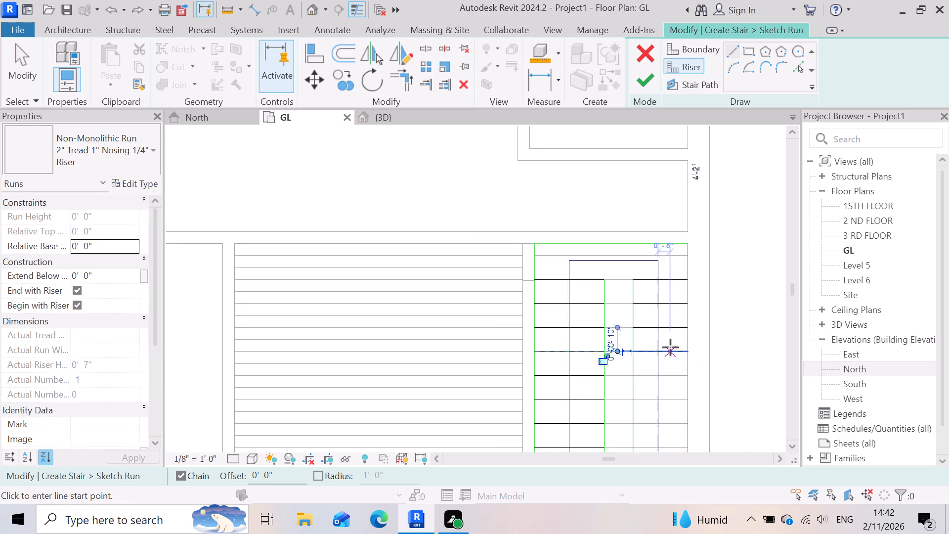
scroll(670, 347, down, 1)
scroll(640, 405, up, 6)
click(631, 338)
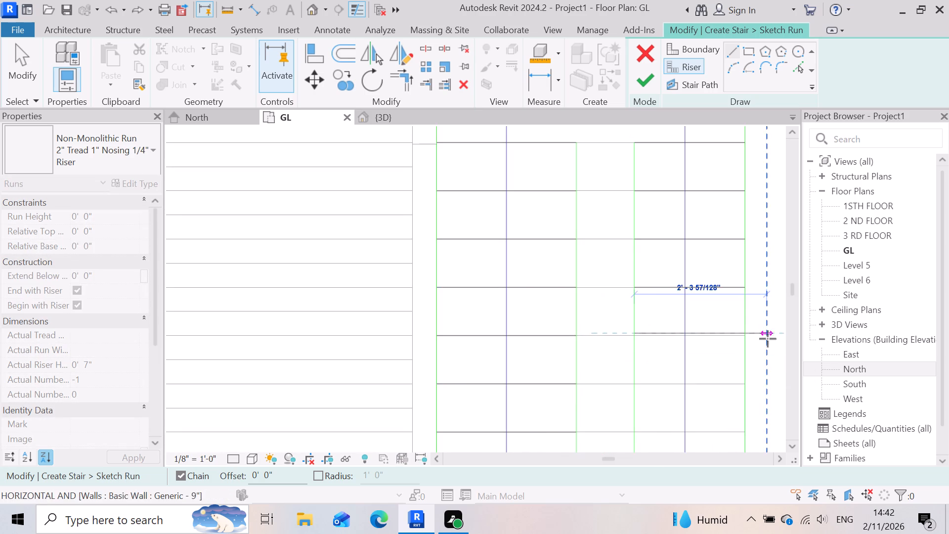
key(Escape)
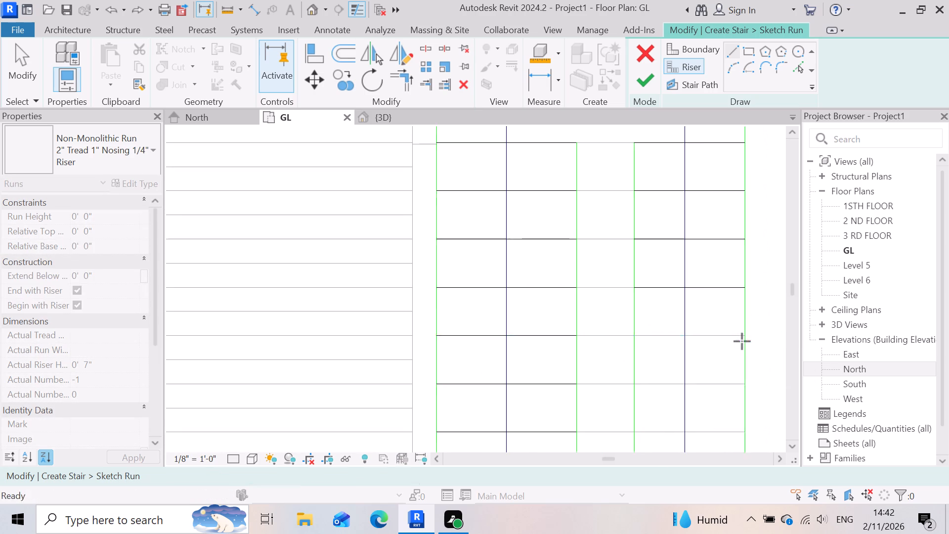
Draw the right flight's fifth riser from its inner to its outer boundary, 1'-10 121/128" wide.
scroll(640, 340, up, 6)
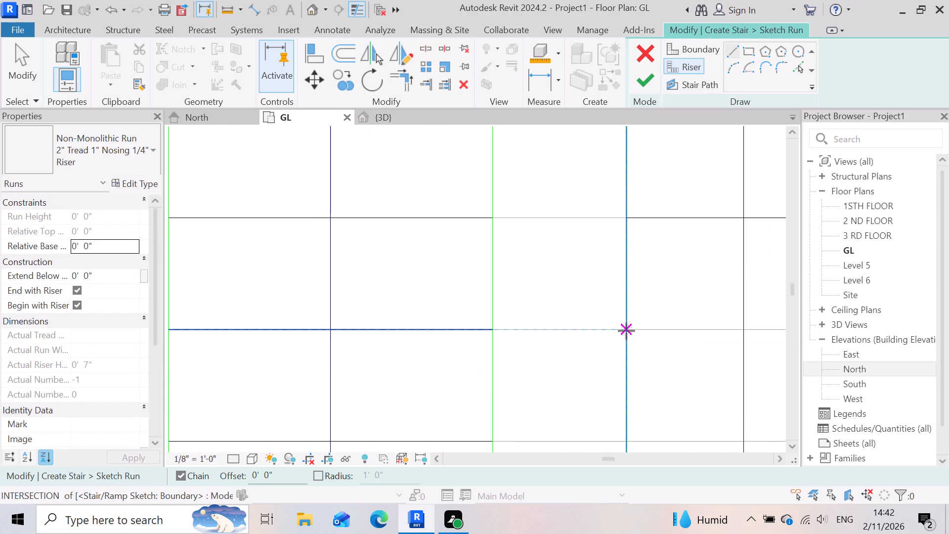
click(626, 331)
scroll(624, 333, down, 4)
scroll(694, 347, down, 4)
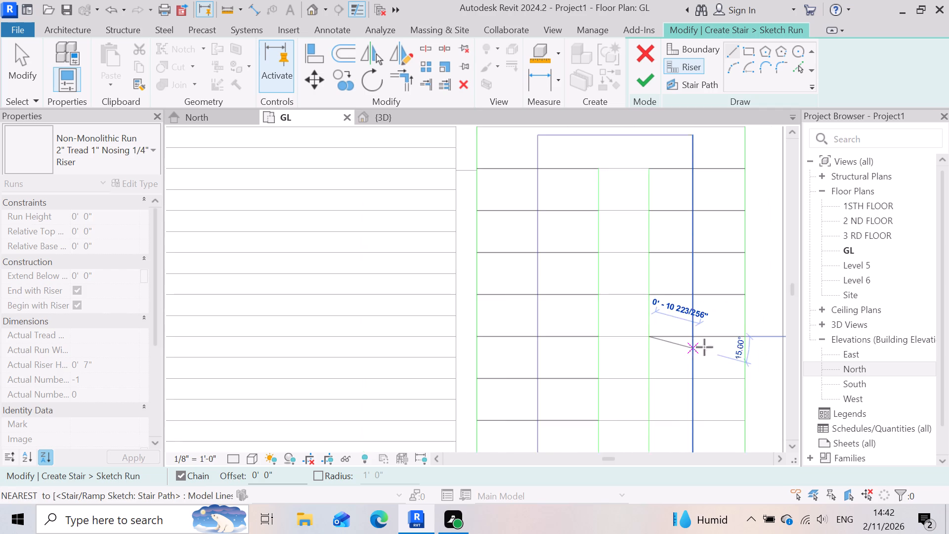
scroll(740, 344, up, 7)
click(737, 327)
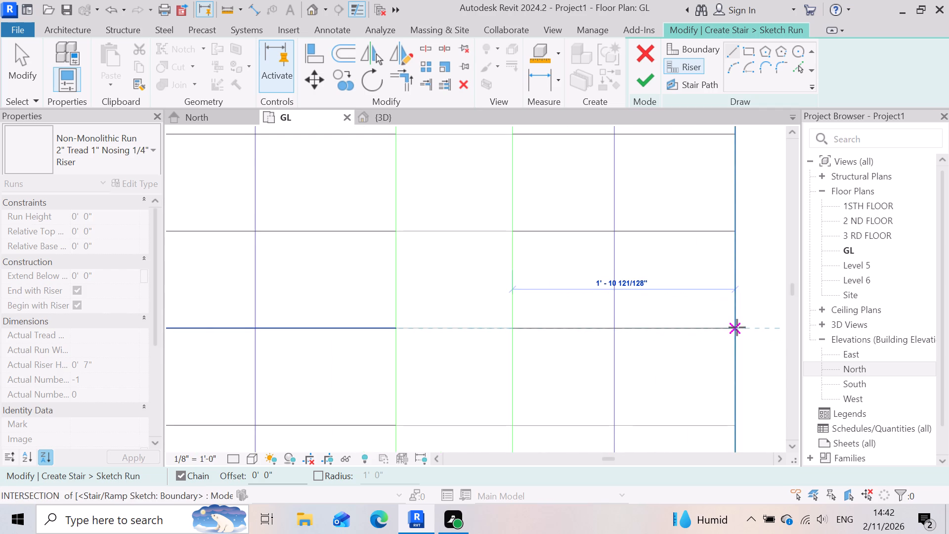
Draw two risers 10" apart from the left flight's inner boundary across the gap to the right flight's outer boundary, each about 2'-11" long.
scroll(745, 323, down, 4)
scroll(619, 389, up, 9)
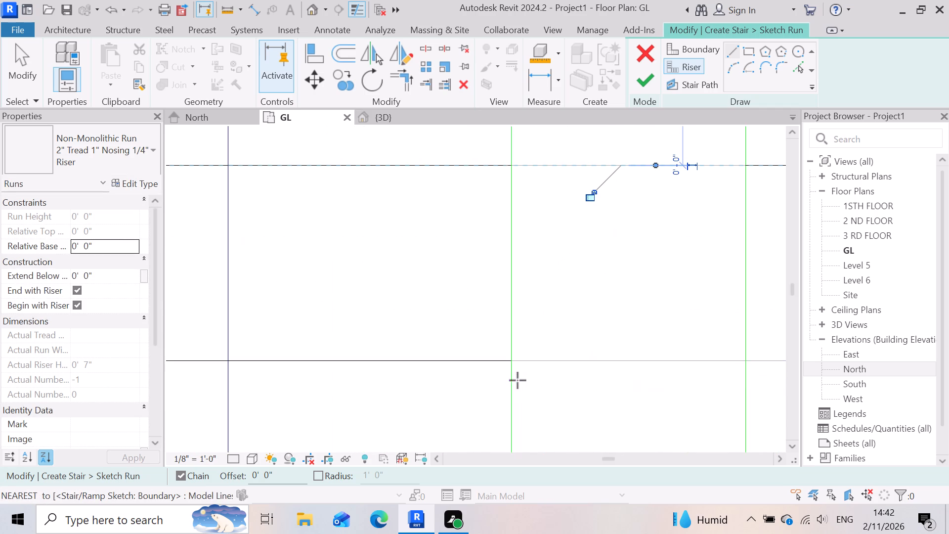
click(512, 356)
scroll(512, 356, down, 9)
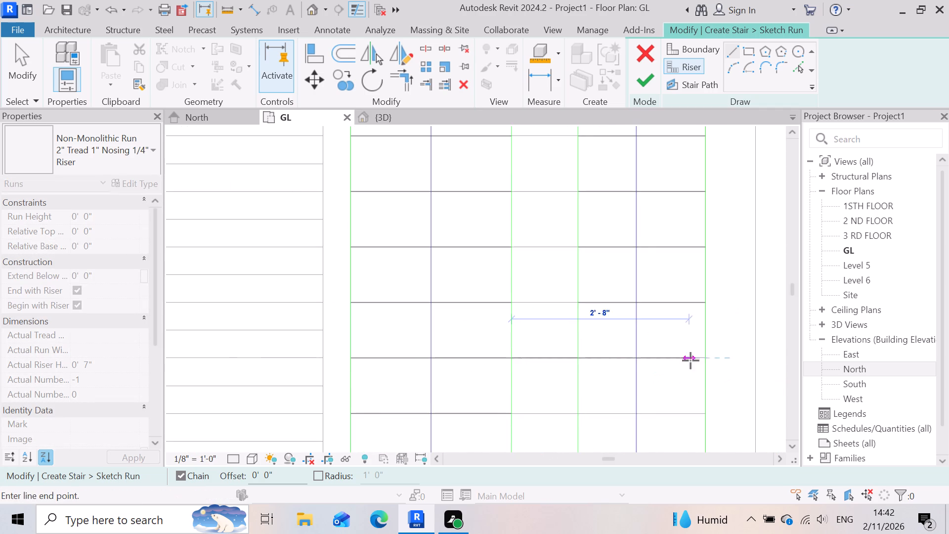
scroll(708, 358, up, 3)
click(701, 361)
scroll(695, 361, down, 4)
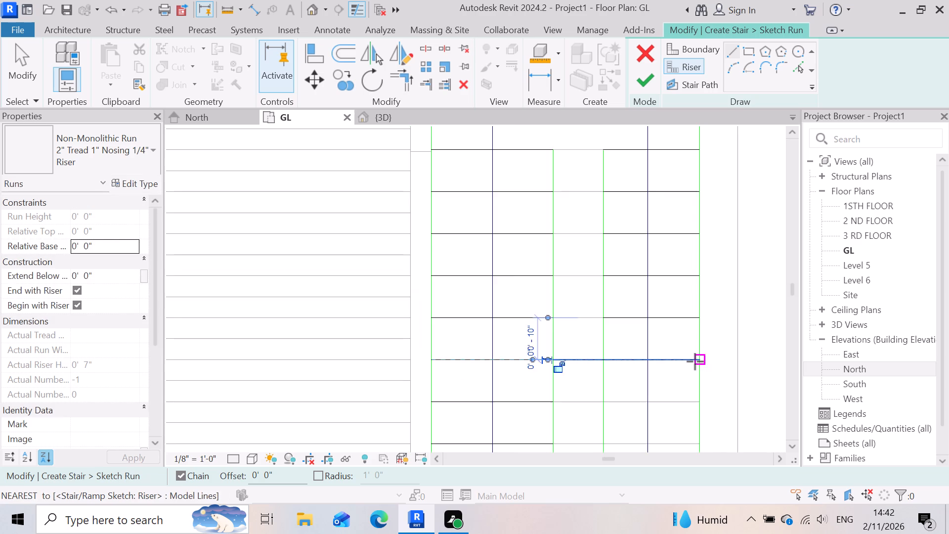
scroll(695, 361, down, 4)
scroll(579, 416, up, 7)
click(617, 356)
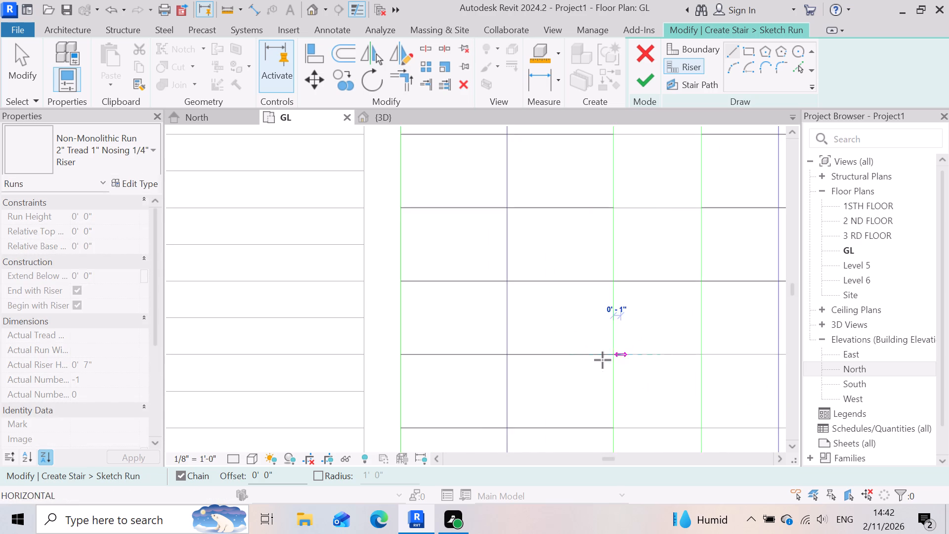
scroll(588, 364, down, 4)
scroll(756, 372, up, 6)
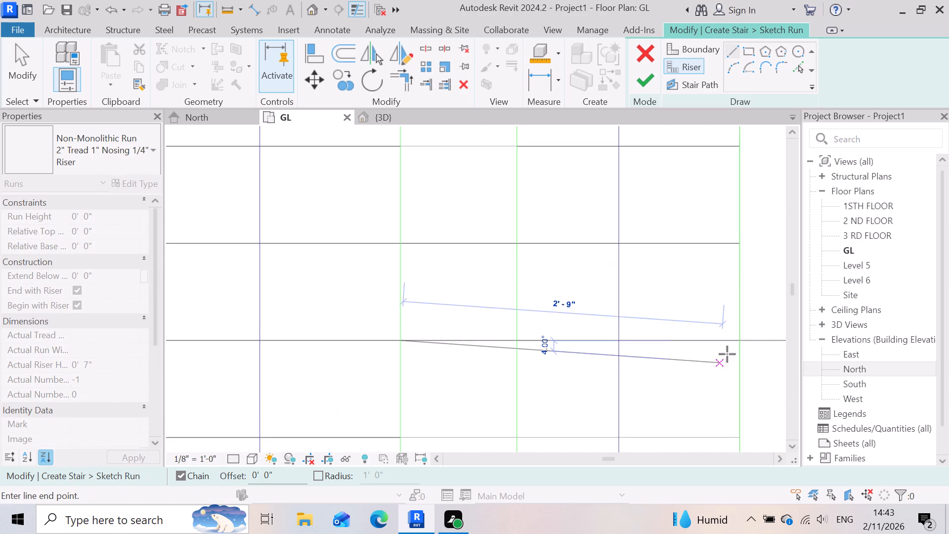
click(740, 344)
Draw a 1'-10 121/128" riser across the right flight on the last tread line above its bottom riser, and finish riser drawing.
scroll(689, 363, down, 6)
scroll(628, 397, up, 2)
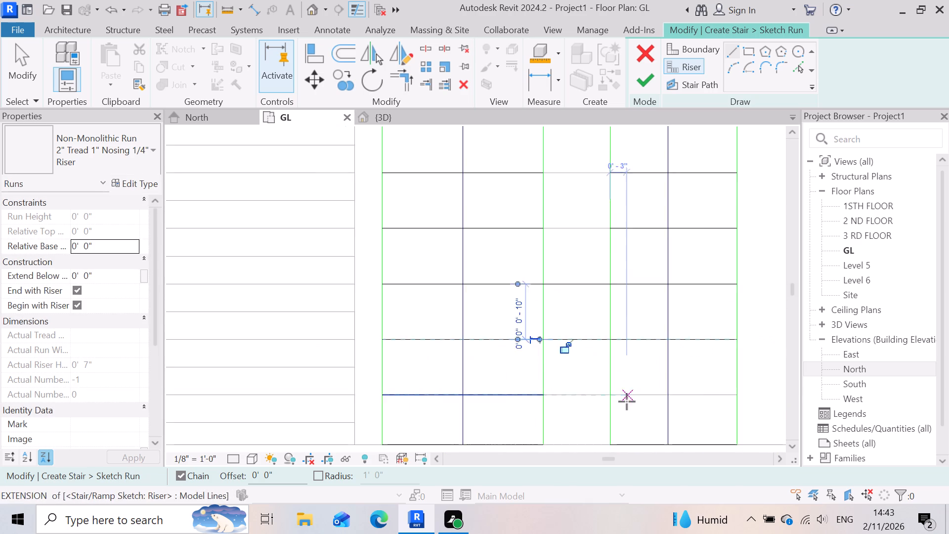
scroll(627, 401, up, 4)
click(606, 388)
scroll(606, 388, down, 8)
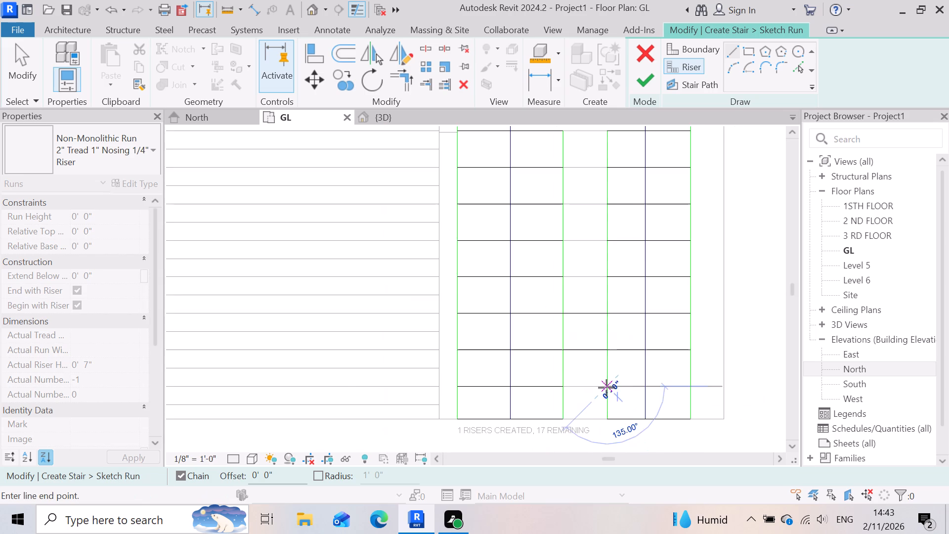
scroll(726, 384, up, 3)
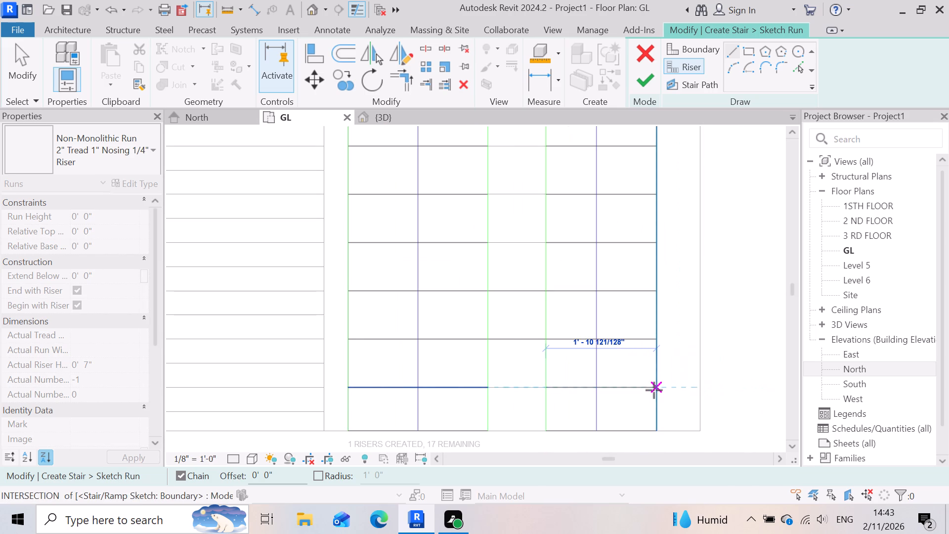
click(654, 390)
scroll(686, 409, down, 4)
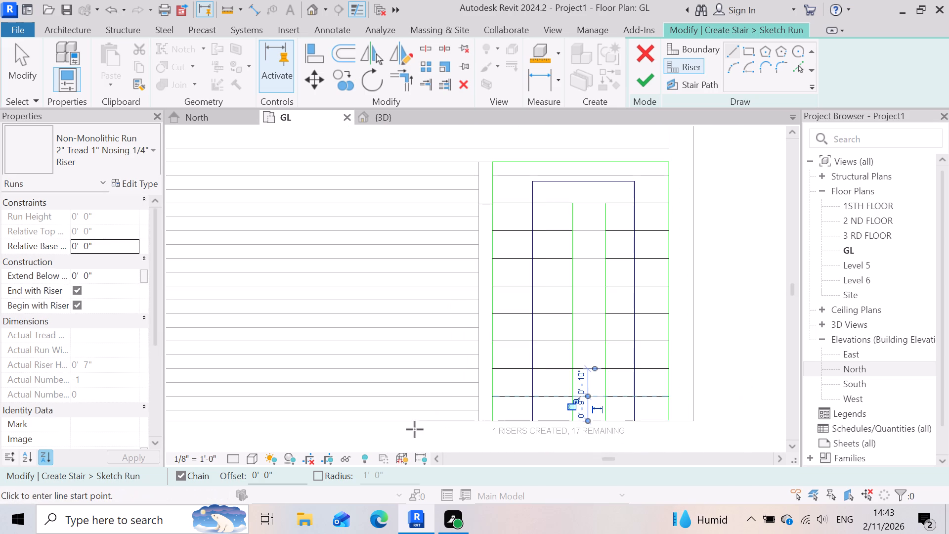
key(Escape)
scroll(662, 405, up, 3)
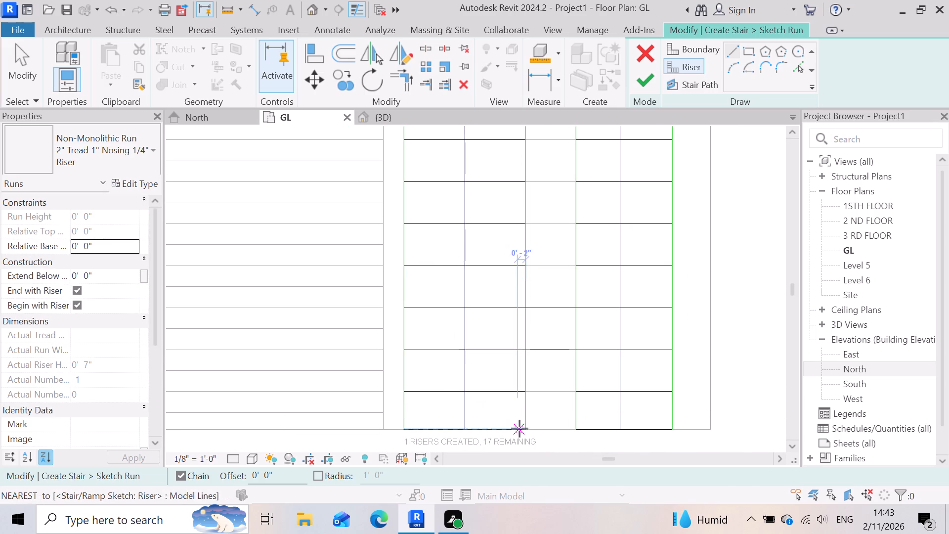
key(Escape)
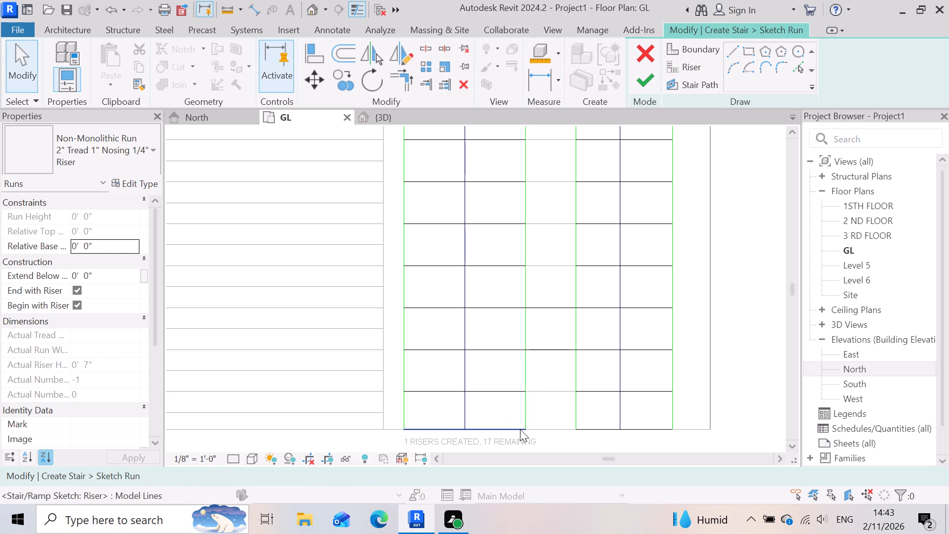
Shorten the lower of the two gap-crossing risers to start at the right flight's inner boundary, making it 1'-10 121/128" long.
click(539, 348)
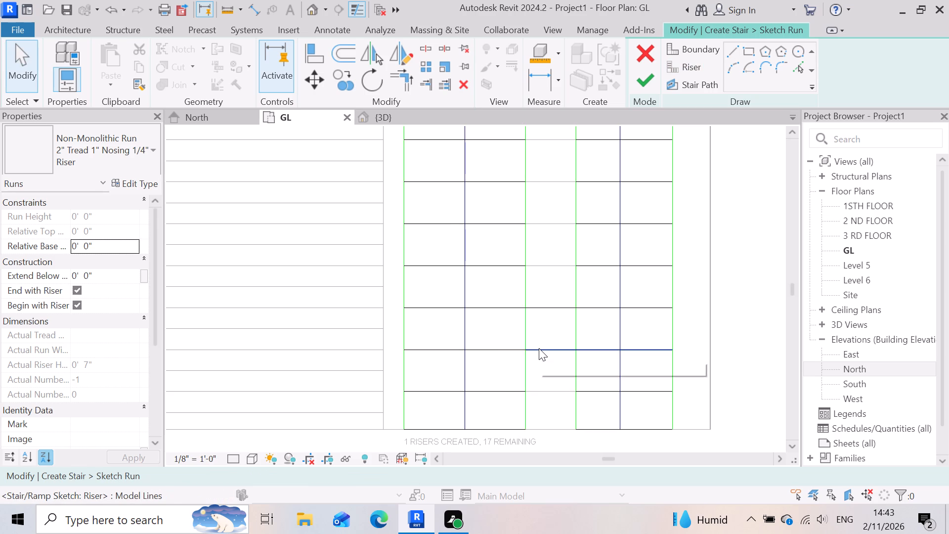
scroll(540, 374, up, 6)
click(526, 322)
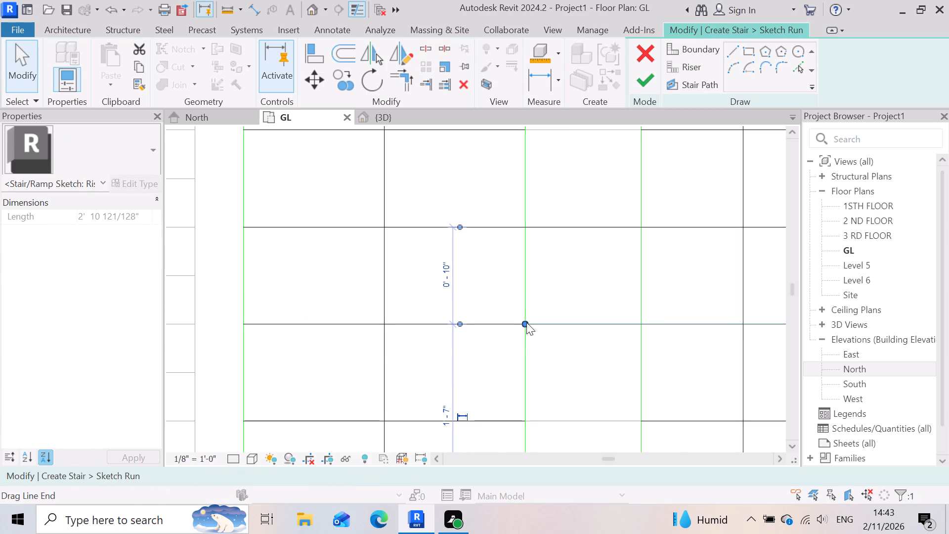
drag(524, 322, 567, 326)
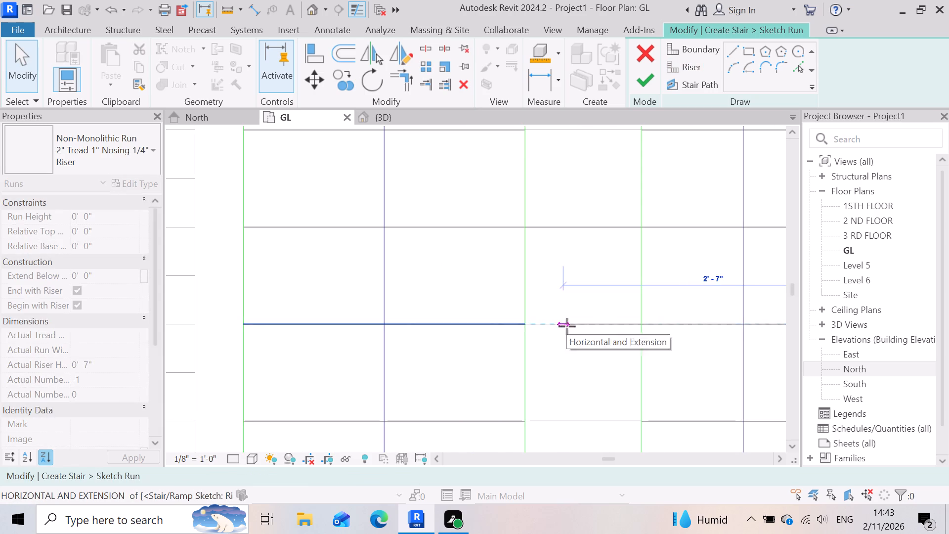
drag(567, 326, 640, 327)
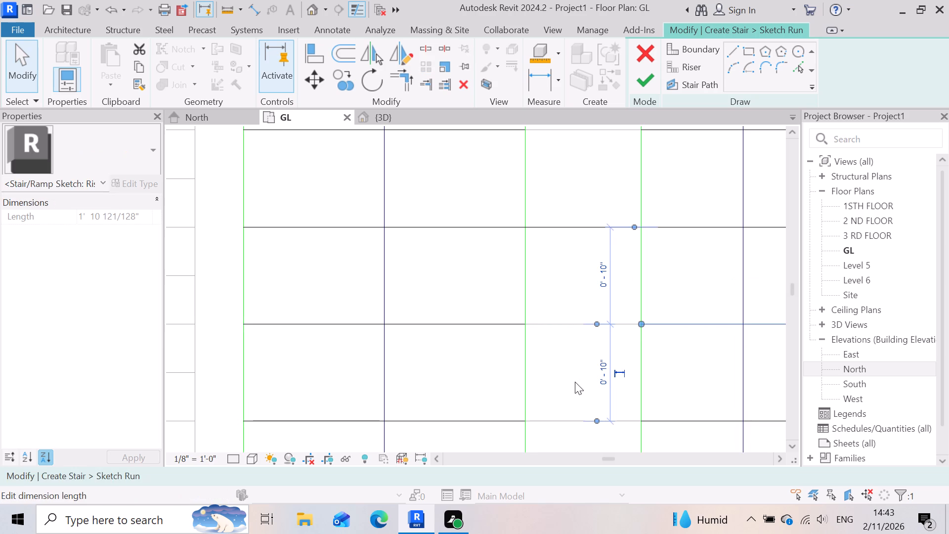
key(Escape)
scroll(574, 363, down, 3)
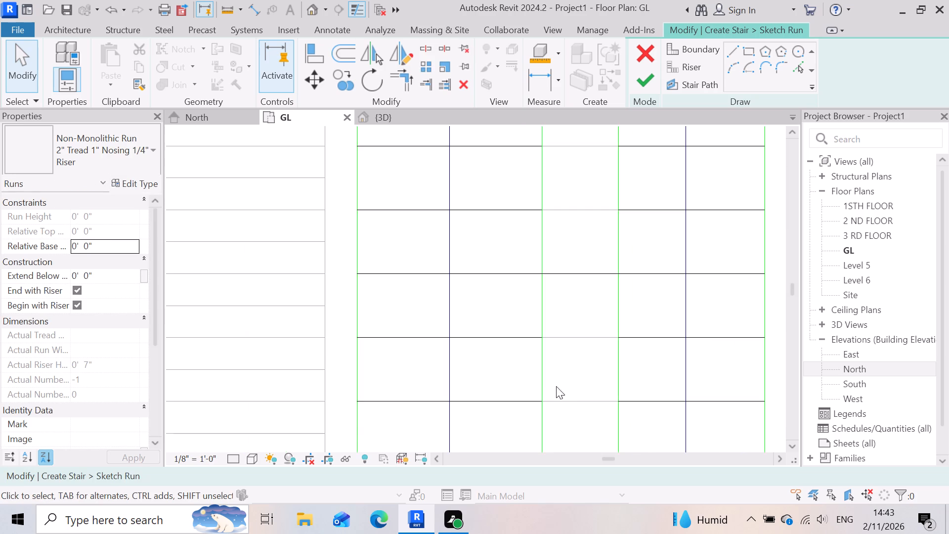
Shorten the remaining gap-crossing riser to start at the right flight's inner boundary, making it 1'-10 121/128" long.
scroll(598, 356, down, 4)
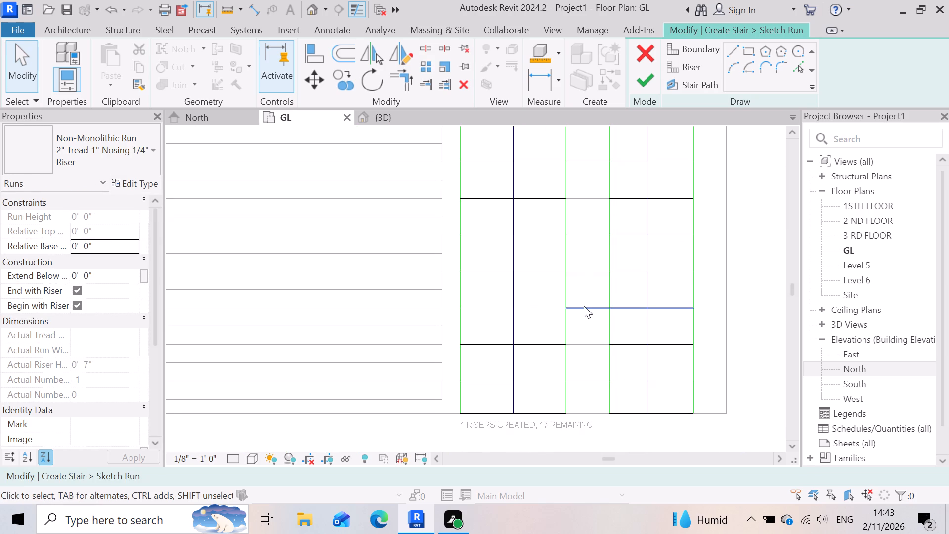
click(584, 306)
scroll(597, 327, up, 3)
drag(547, 296, 556, 294)
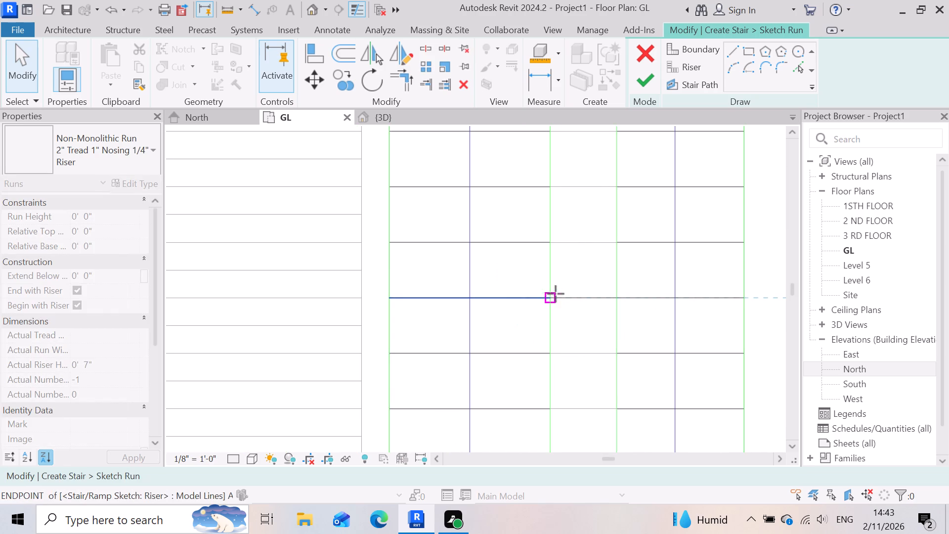
drag(556, 294, 624, 298)
click(608, 347)
scroll(624, 314, up, 4)
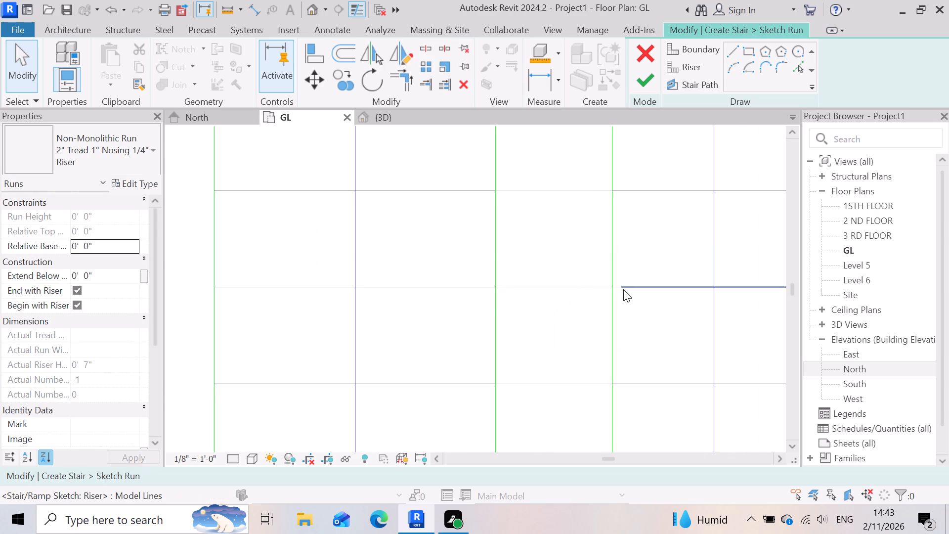
click(623, 289)
scroll(623, 291, up, 3)
drag(618, 283, 608, 283)
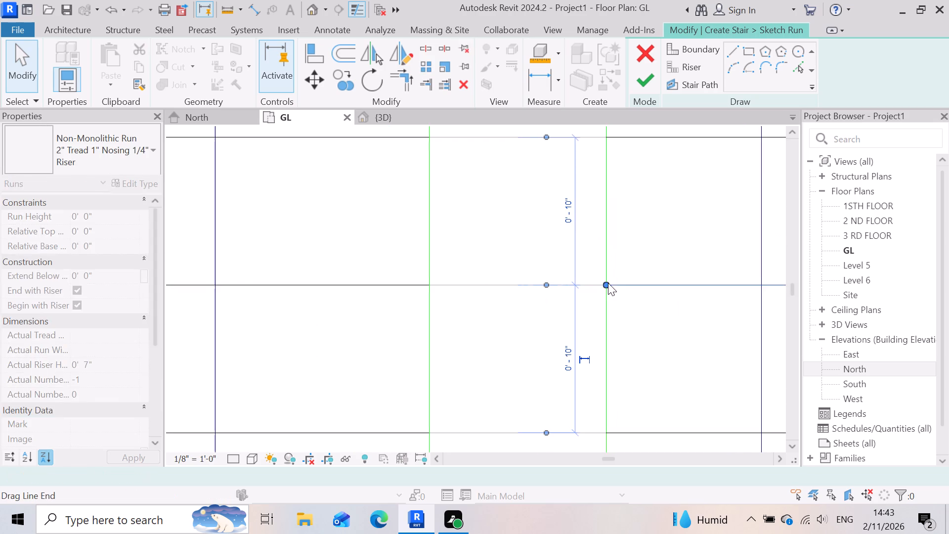
click(608, 283)
click(558, 319)
Check the right flight's risers one by one up to the top riser, looking for wrong lengths or gap crossings.
scroll(577, 349, down, 8)
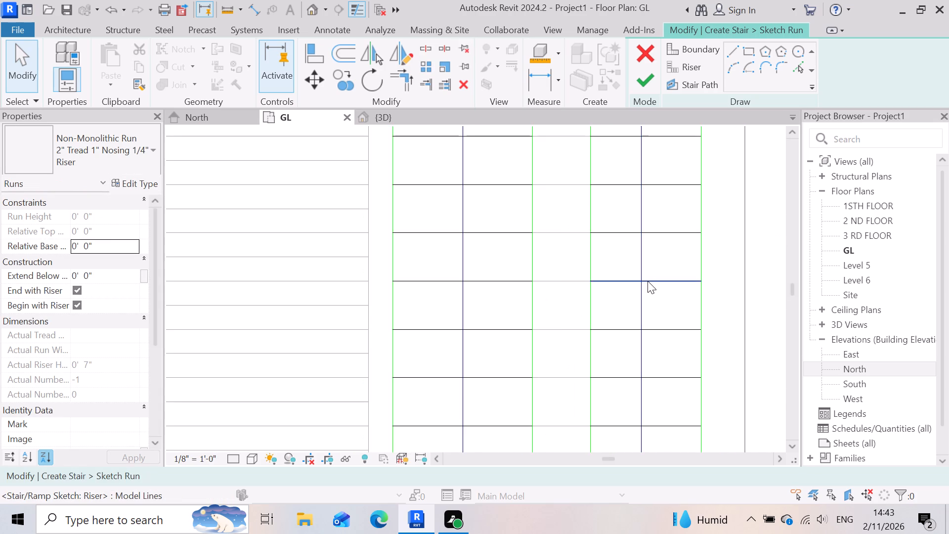
click(647, 281)
scroll(606, 389, down, 3)
scroll(625, 286, up, 3)
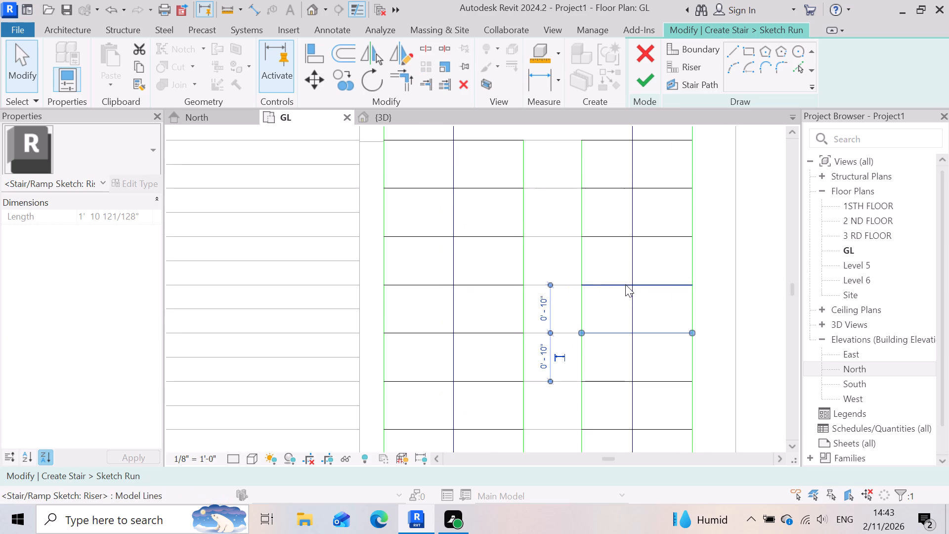
click(625, 282)
scroll(628, 398, down, 3)
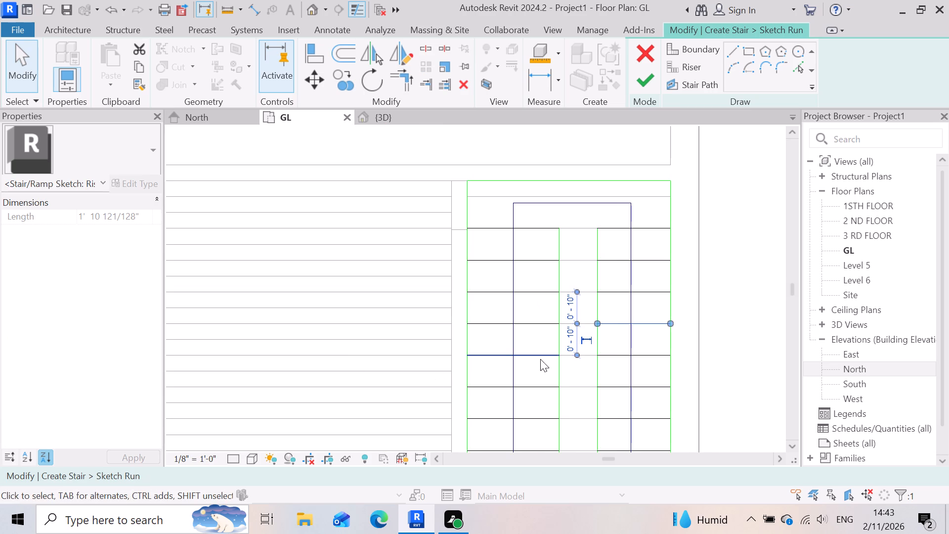
click(648, 293)
click(652, 264)
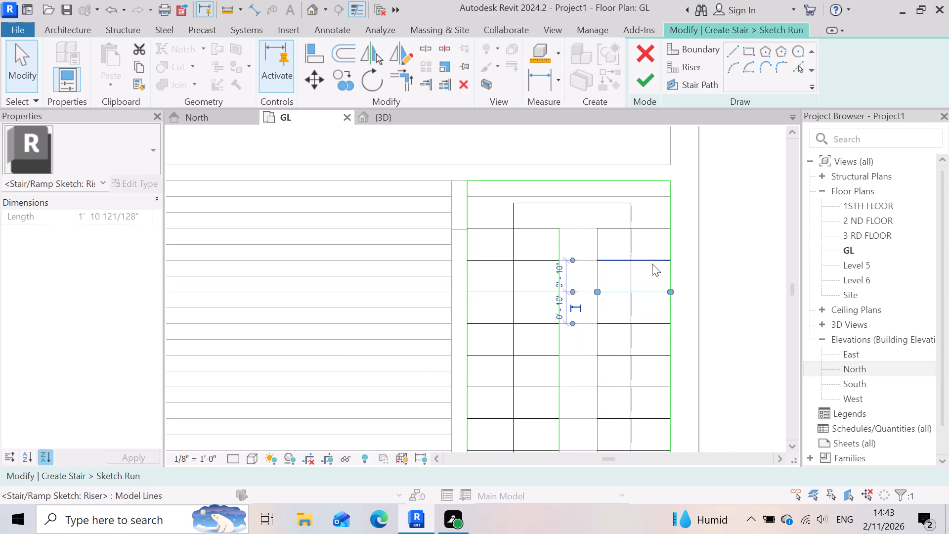
scroll(625, 250, up, 3)
click(648, 214)
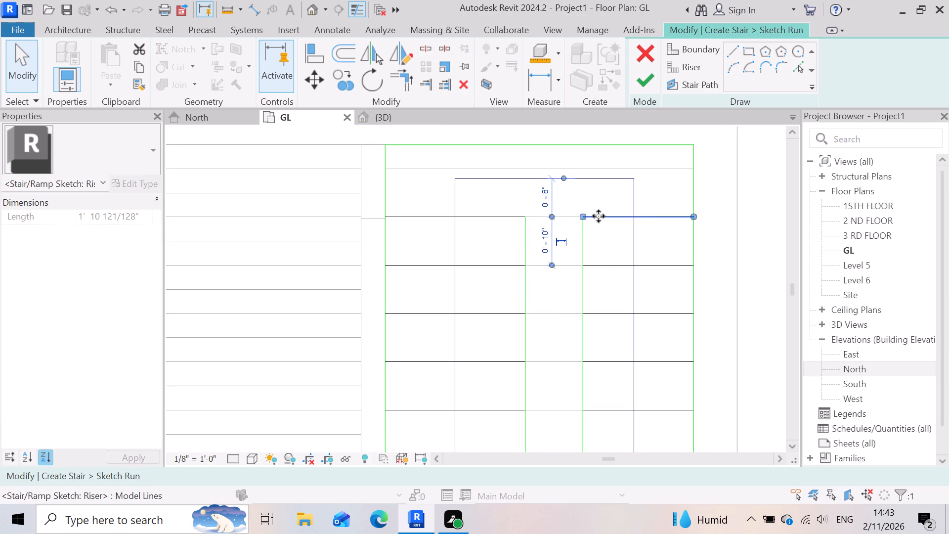
scroll(572, 216, up, 3)
scroll(650, 231, down, 7)
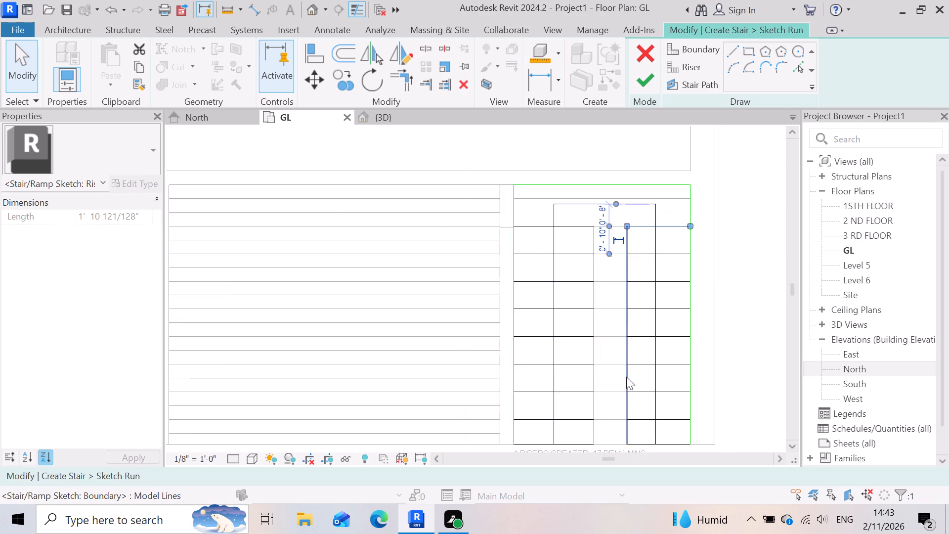
scroll(626, 382, down, 4)
scroll(627, 426, up, 6)
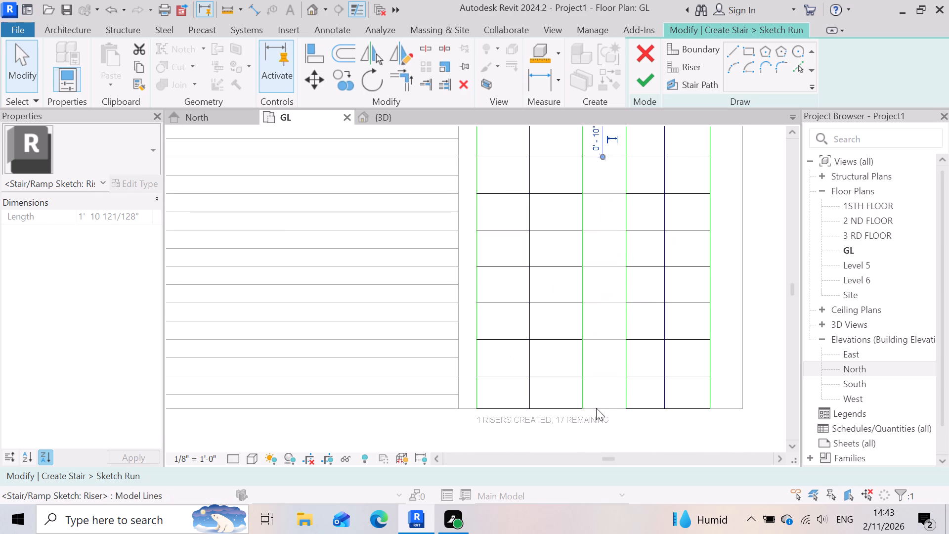
scroll(714, 421, down, 6)
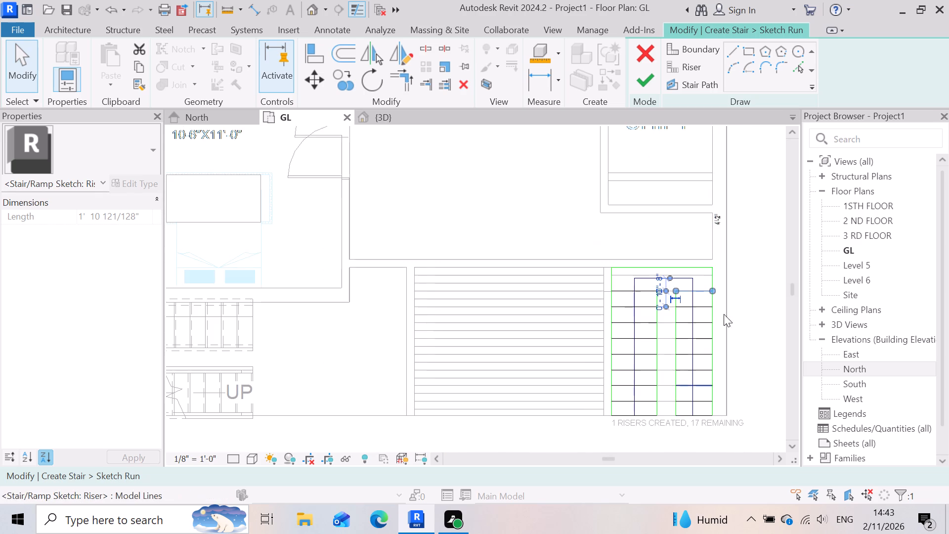
scroll(713, 278, up, 5)
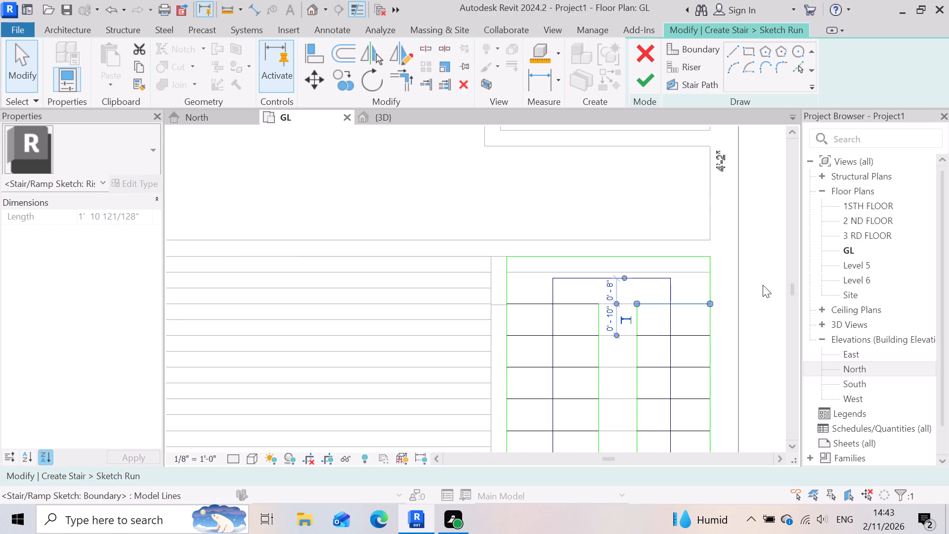
scroll(739, 311, up, 3)
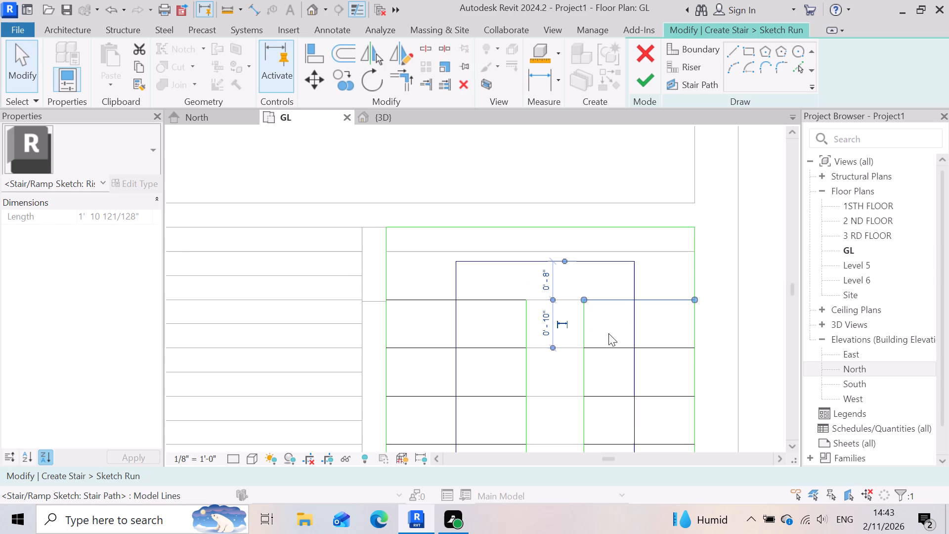
scroll(666, 288, up, 3)
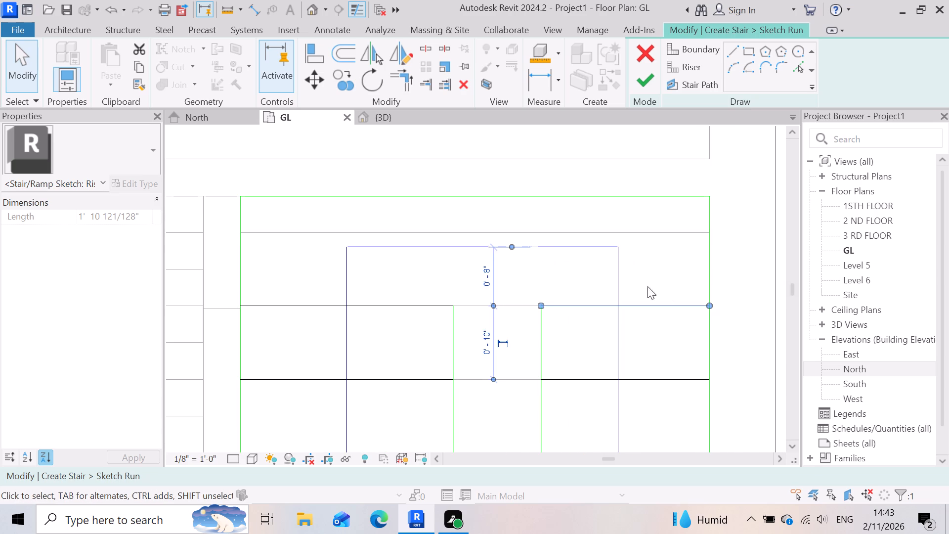
Draw a boundary line across the gap at the top risers, joining both flights' inner boundaries, and finish the run sketch.
click(703, 51)
click(735, 45)
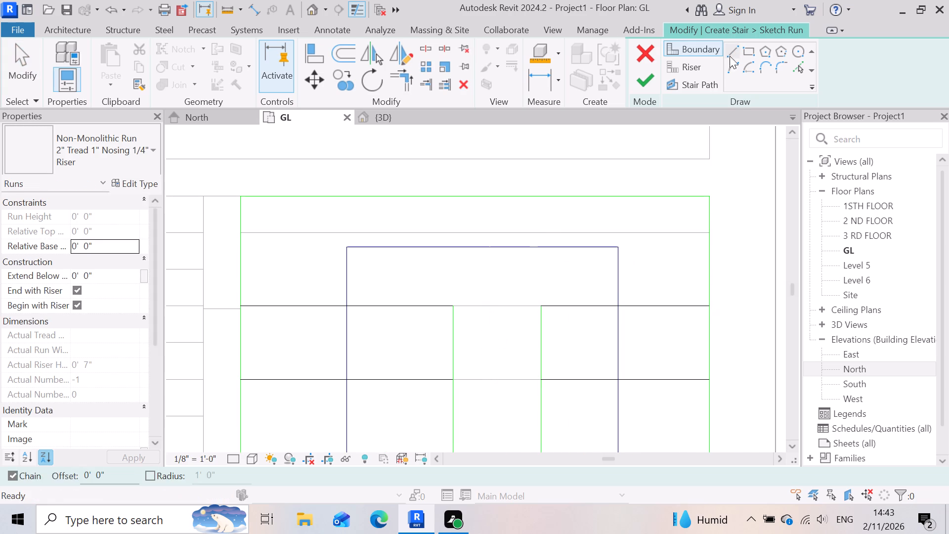
scroll(468, 337, up, 3)
click(440, 290)
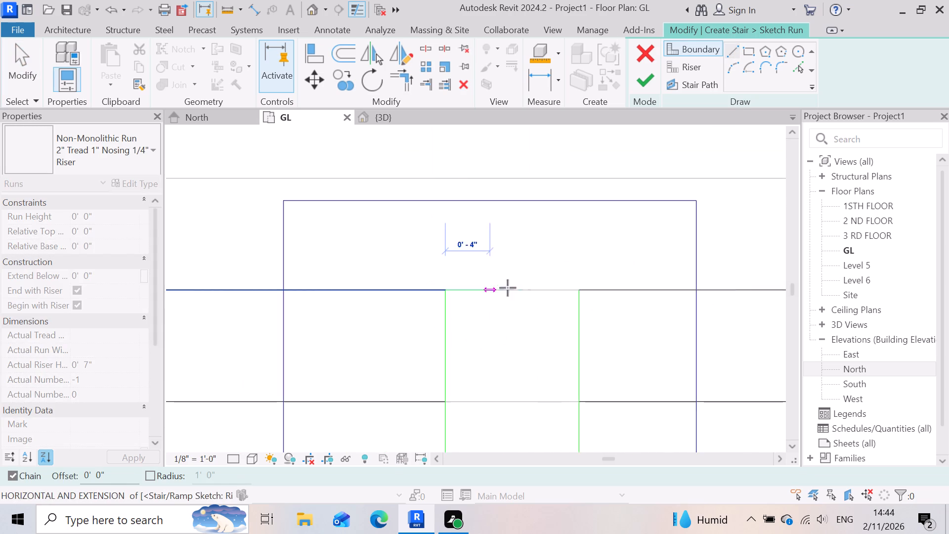
click(578, 293)
scroll(516, 275, down, 3)
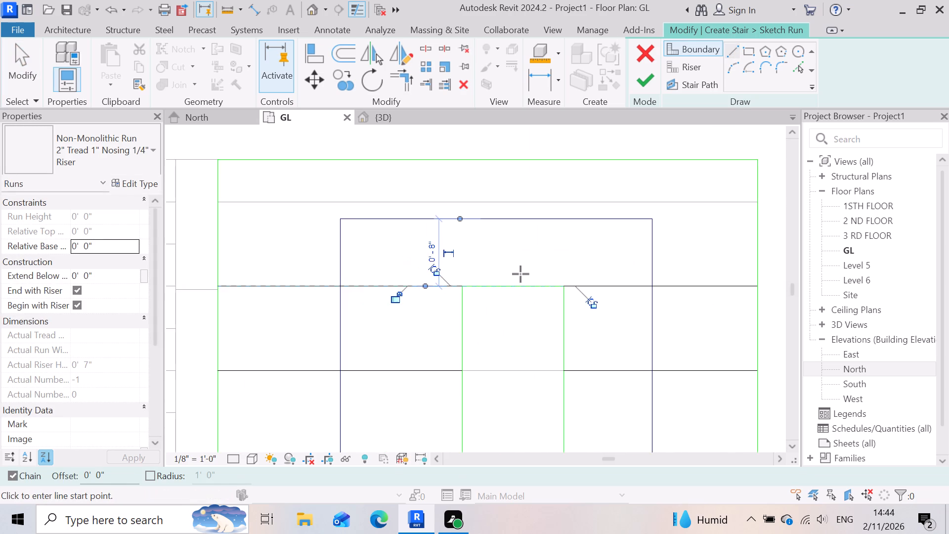
click(646, 82)
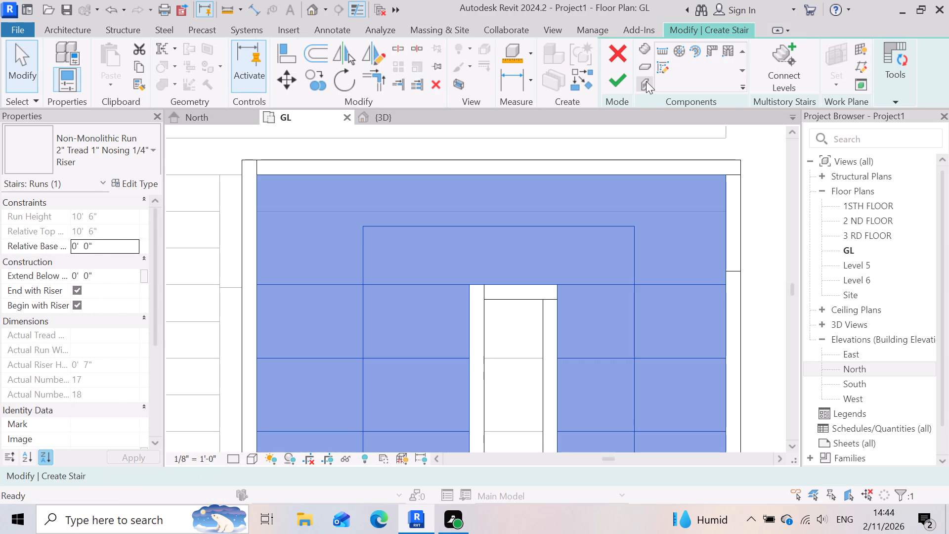
Flip the stair's direction so it starts at the bottom of the left flight and ends at the right flight, and finish the stair.
scroll(525, 285, down, 13)
click(678, 365)
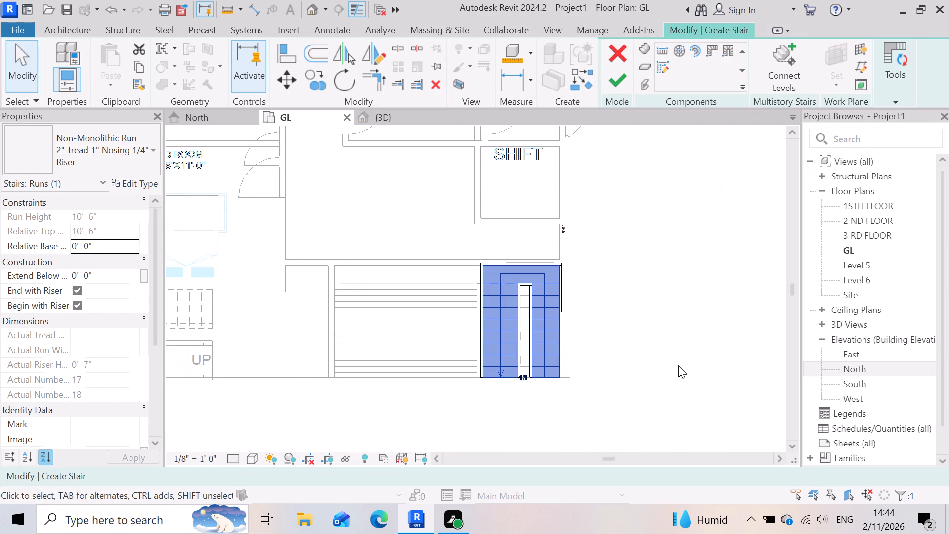
scroll(504, 375, up, 3)
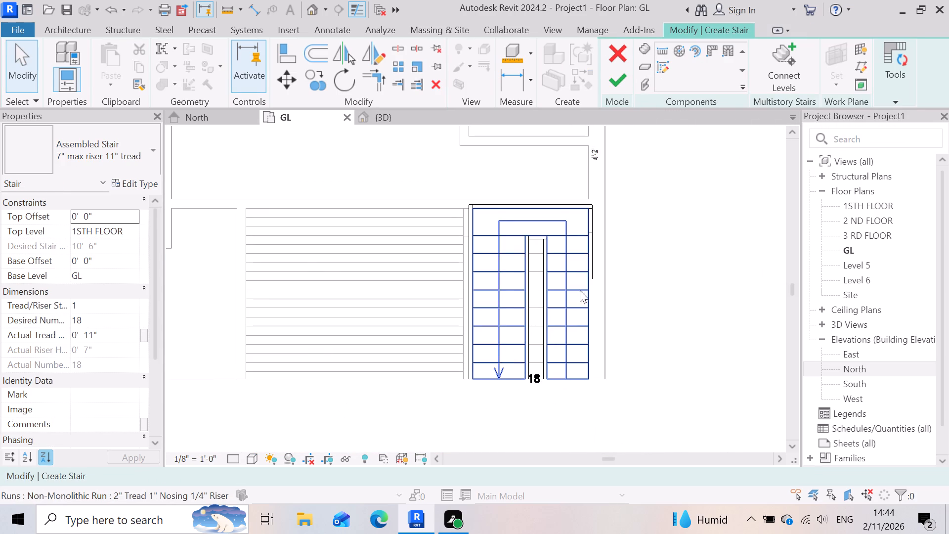
click(494, 356)
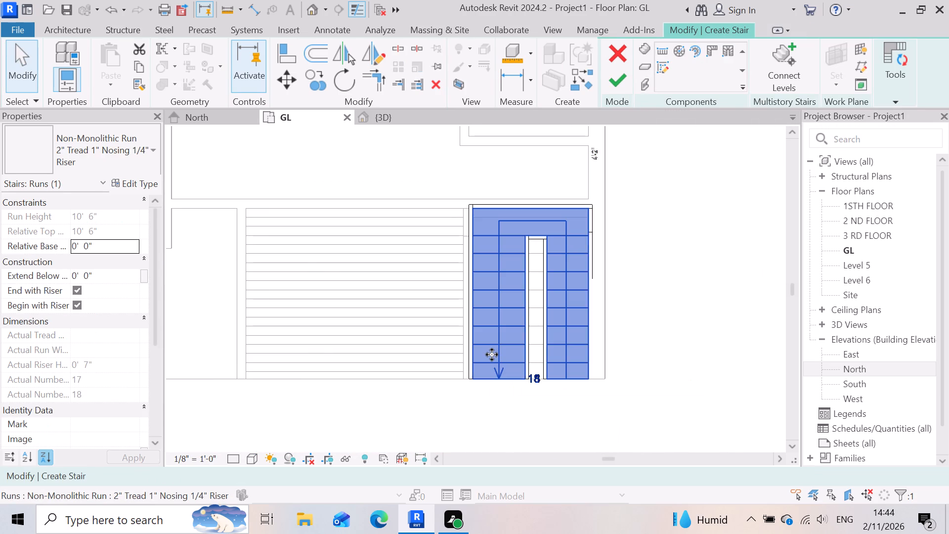
click(892, 97)
click(897, 133)
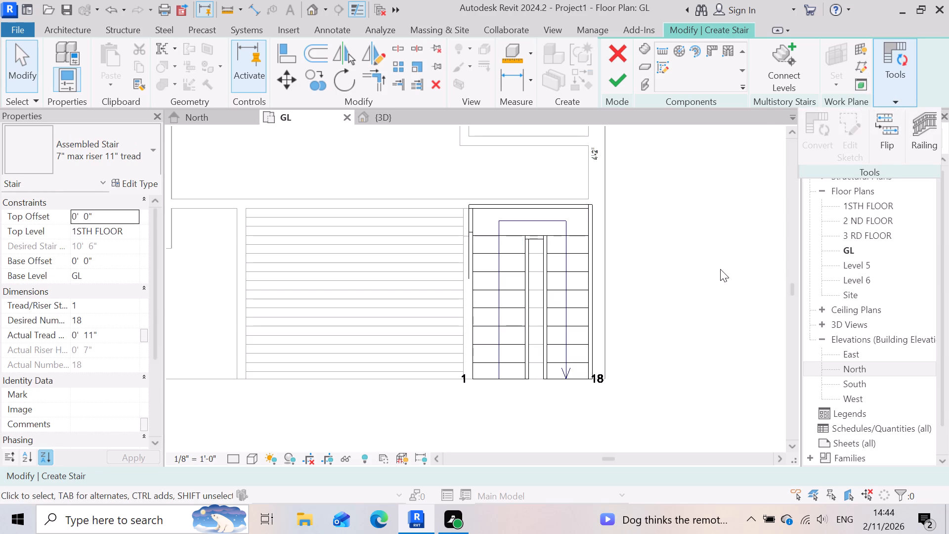
click(717, 270)
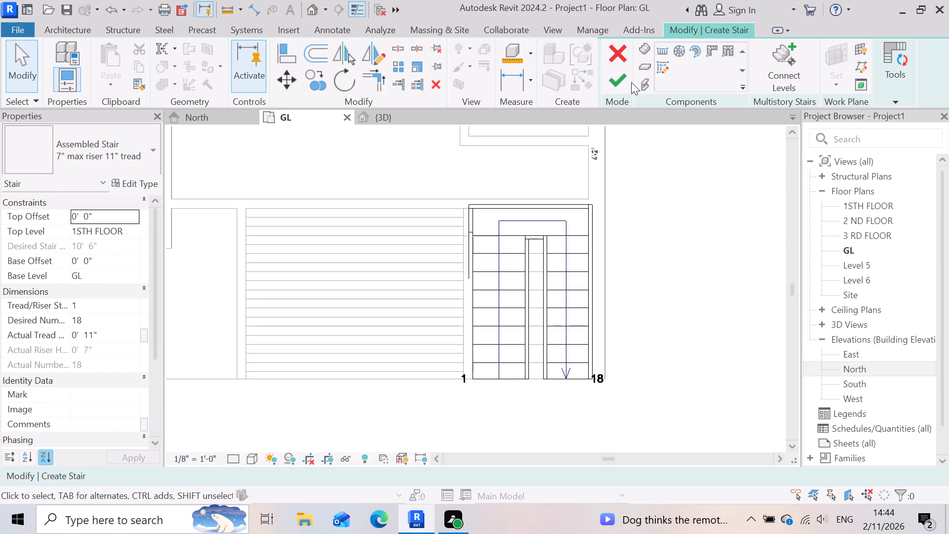
click(621, 85)
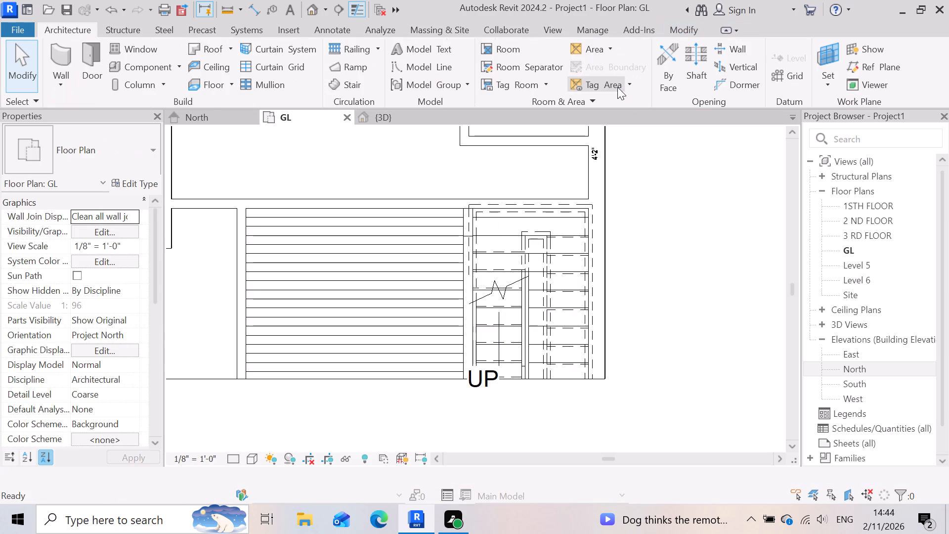
Examine the finished two-flight stair in the GL plan and the 3D view, checking its flights, landing and railings against the walls.
scroll(536, 343, down, 3)
scroll(527, 338, up, 2)
scroll(510, 338, down, 1)
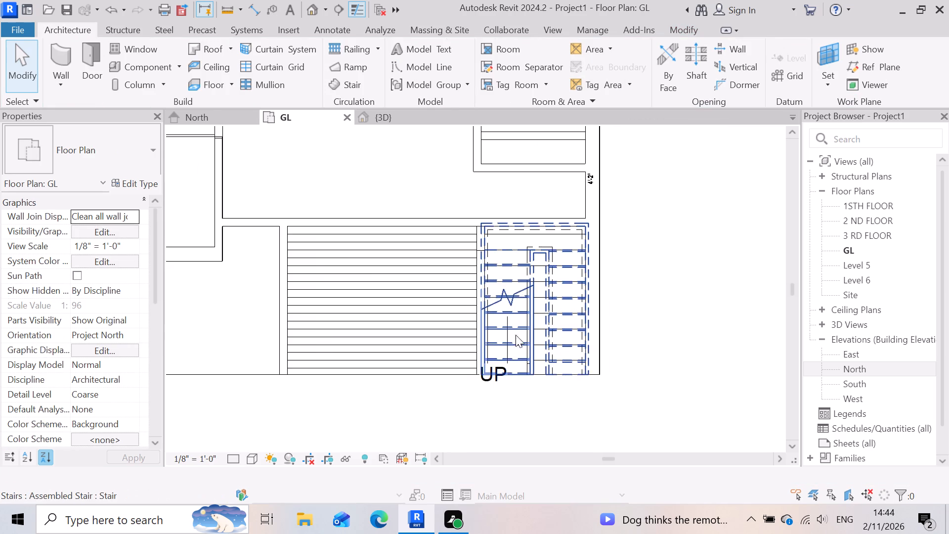
scroll(516, 335, down, 1)
click(417, 114)
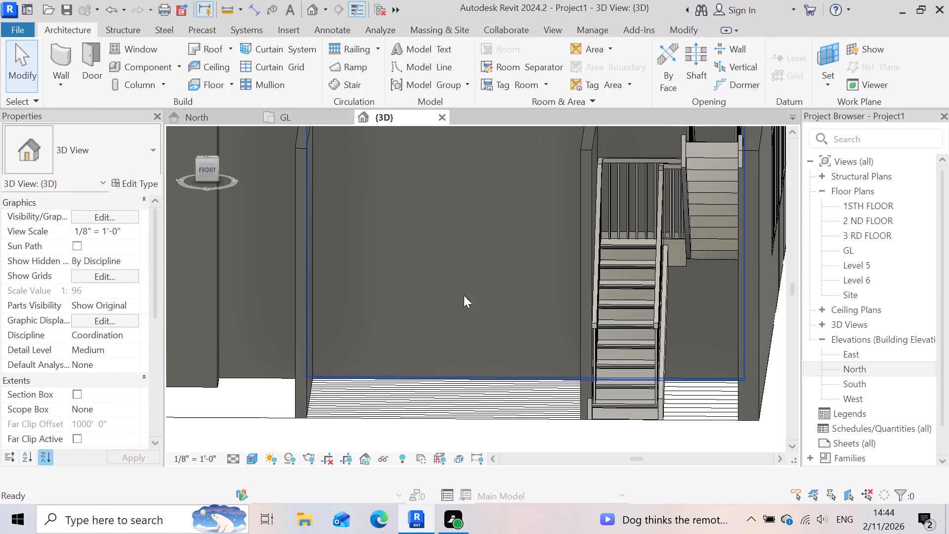
scroll(489, 263, down, 7)
click(371, 347)
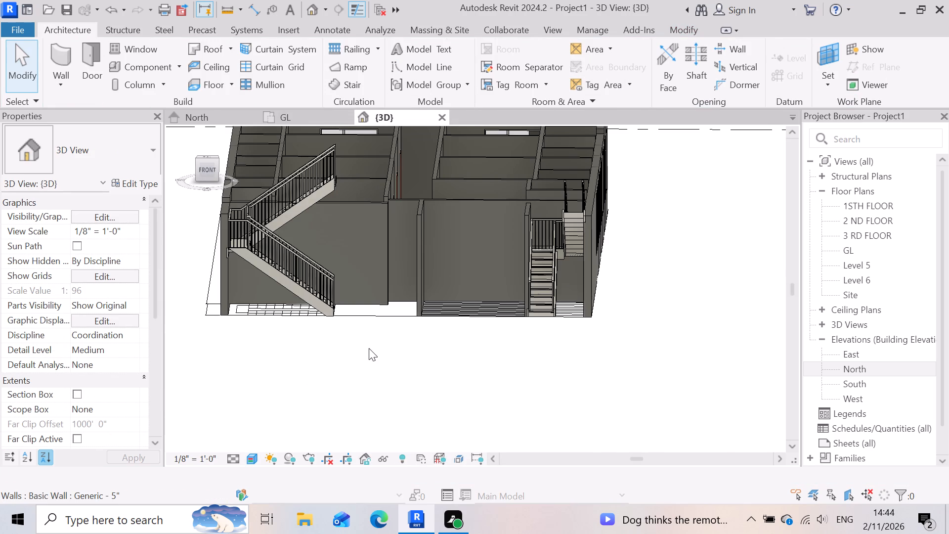
scroll(525, 236, up, 6)
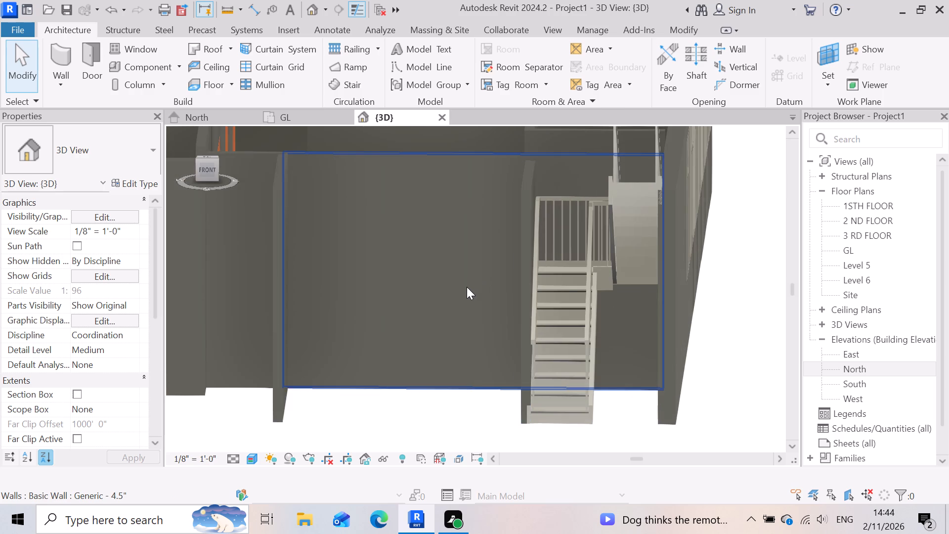
scroll(523, 390, up, 2)
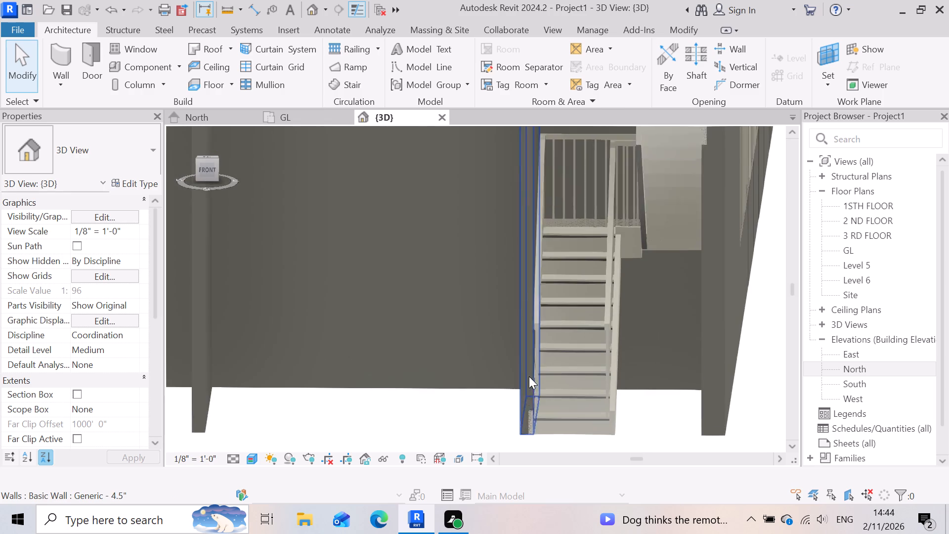
scroll(554, 311, down, 4)
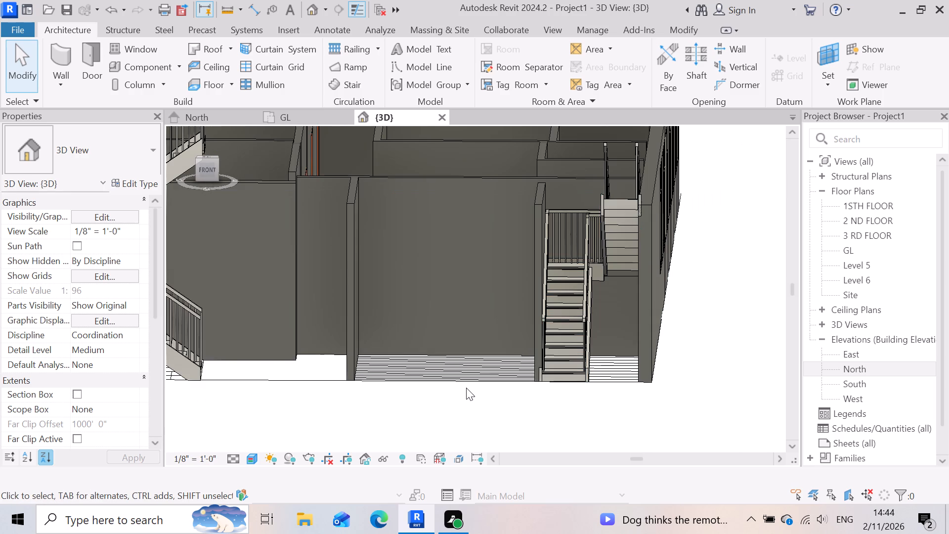
scroll(523, 387, down, 3)
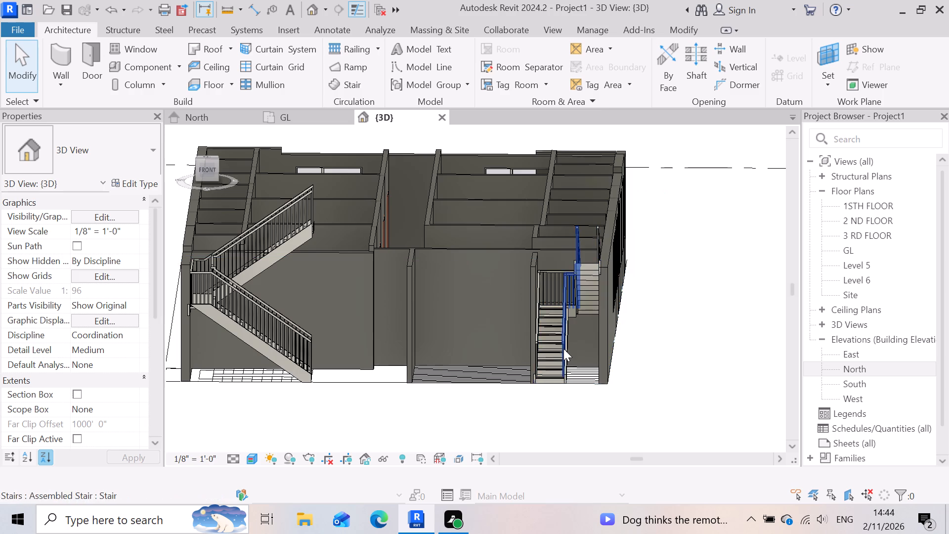
scroll(563, 349, up, 2)
scroll(540, 400, up, 5)
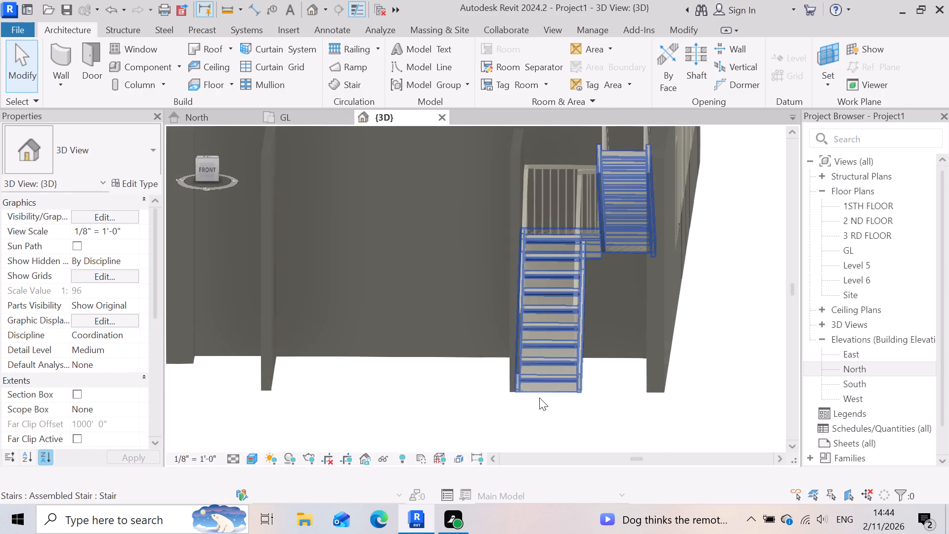
scroll(483, 386, up, 3)
scroll(575, 404, down, 3)
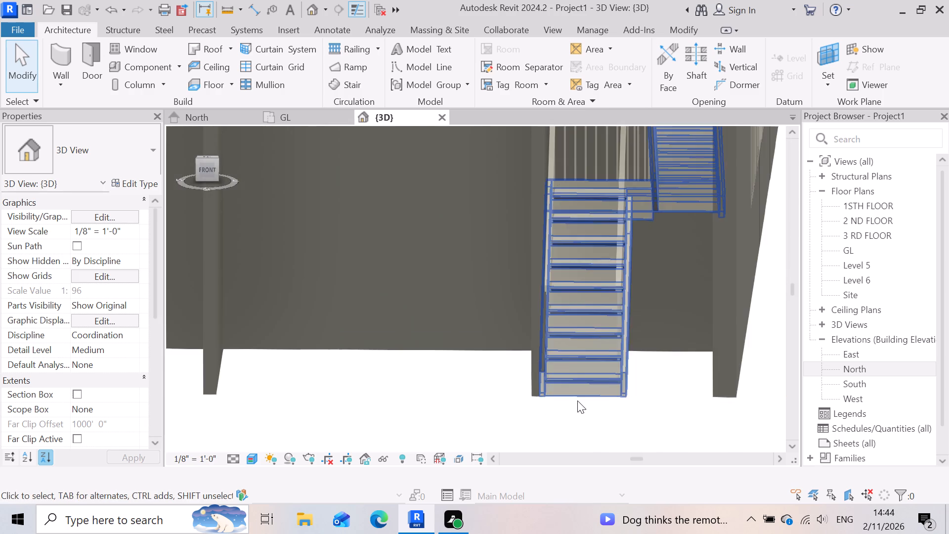
scroll(577, 400, down, 5)
shift+middle_drag(647, 356, 666, 350)
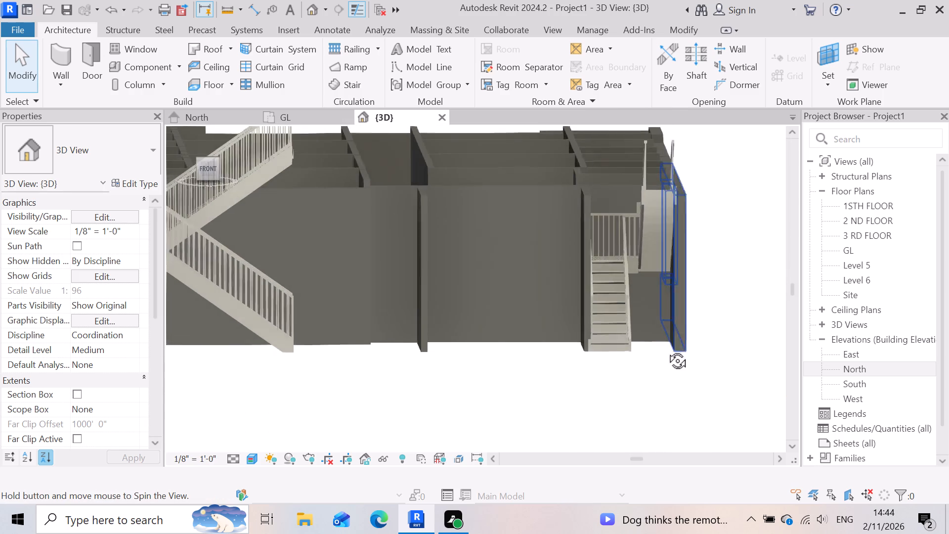
Examine the finished two-flight stair and its railings against the side walls from the front in the 3D view.
shift+middle_drag(666, 350, 641, 433)
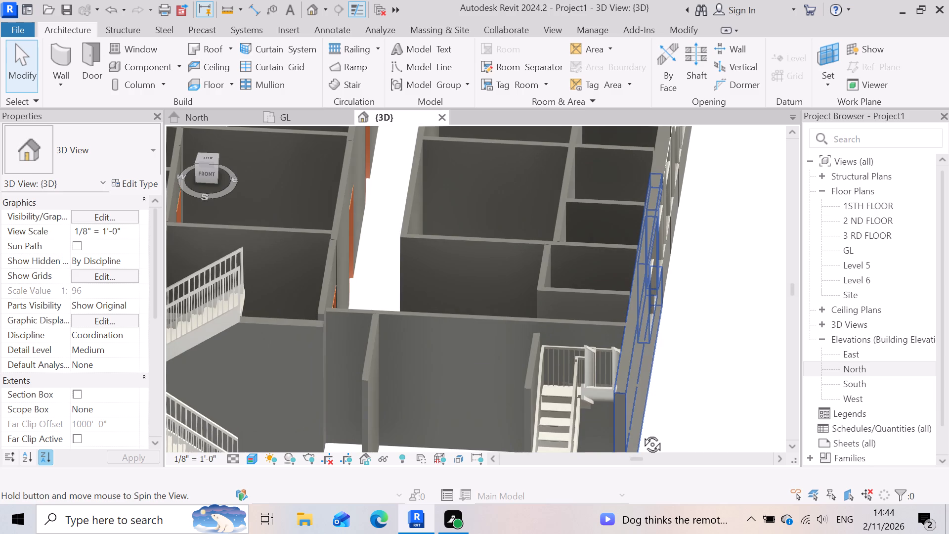
shift+middle_drag(641, 433, 666, 338)
shift+scroll(655, 371, up, 1)
scroll(644, 350, up, 2)
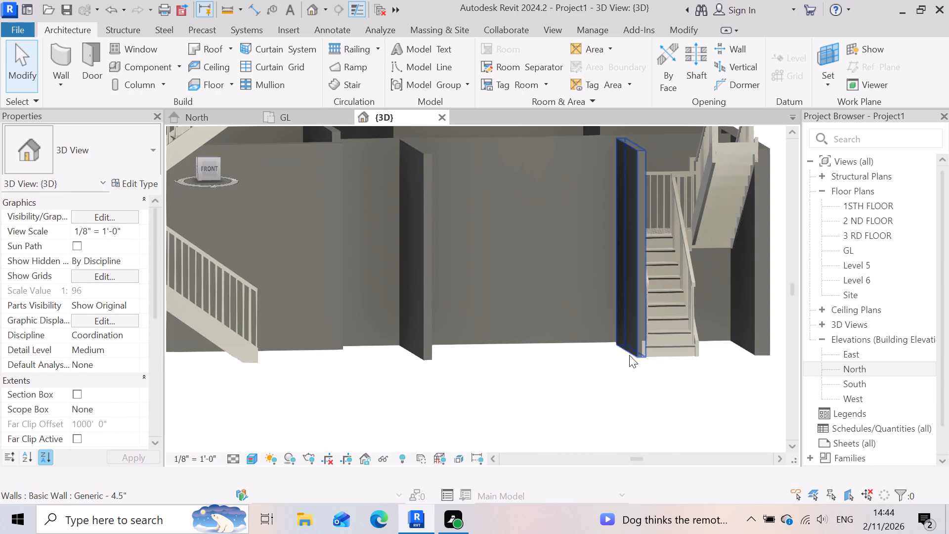
scroll(553, 370, up, 3)
scroll(624, 393, down, 5)
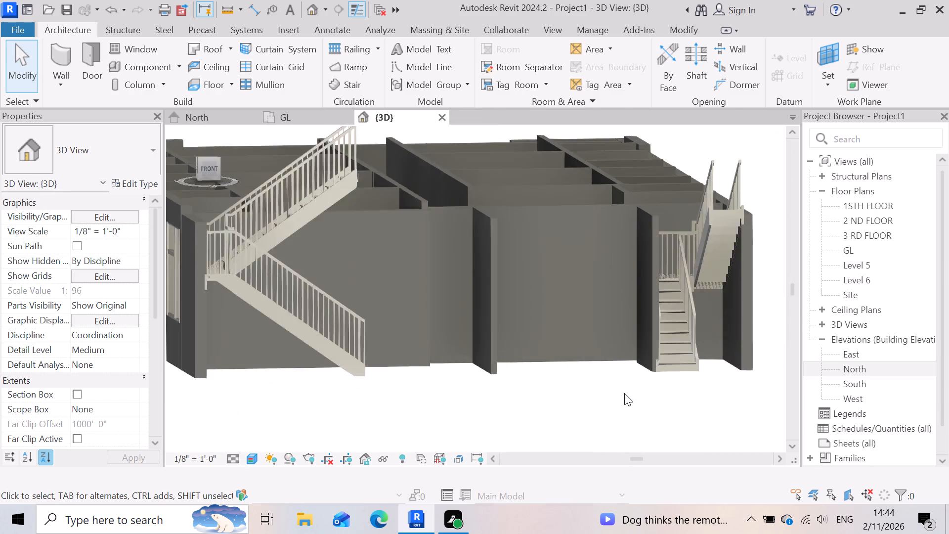
scroll(624, 393, down, 4)
scroll(513, 395, up, 3)
scroll(527, 378, down, 3)
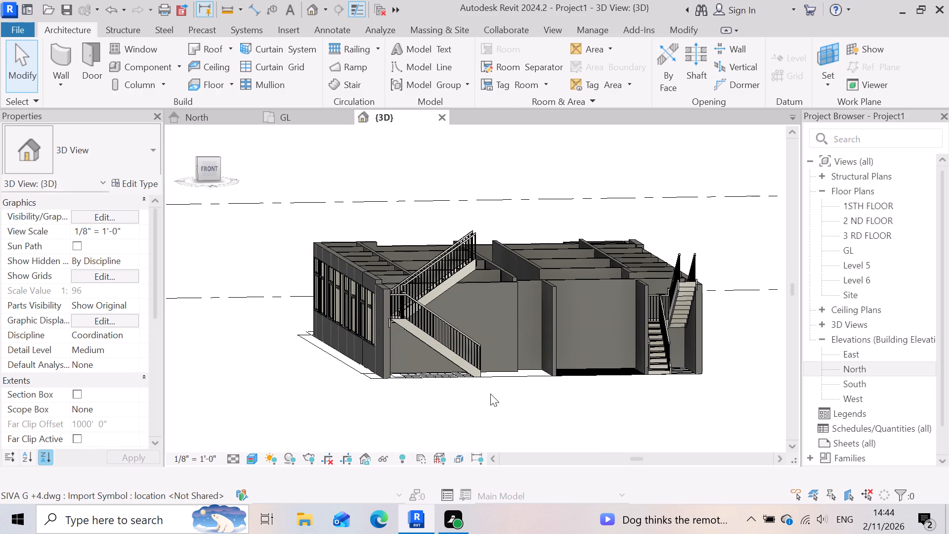
scroll(914, 298, up, 1)
scroll(690, 336, up, 4)
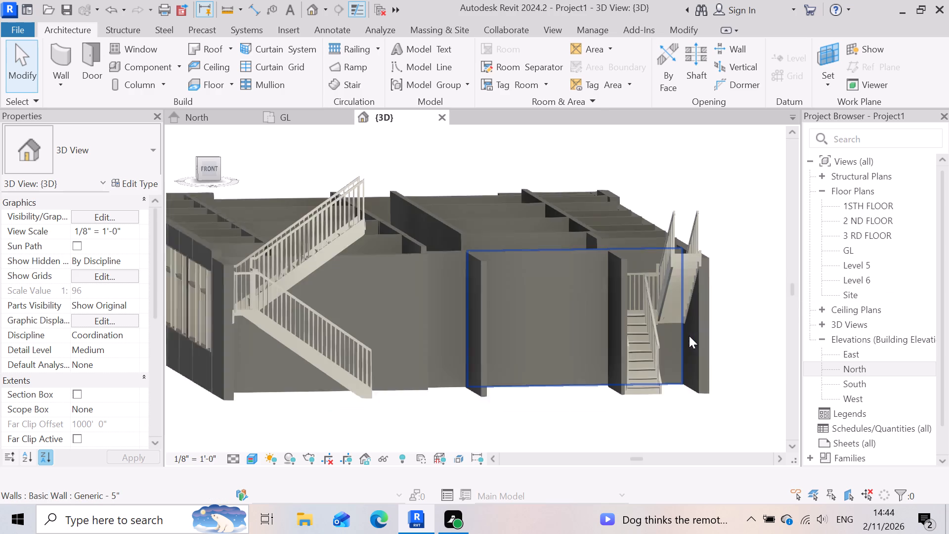
scroll(669, 349, up, 3)
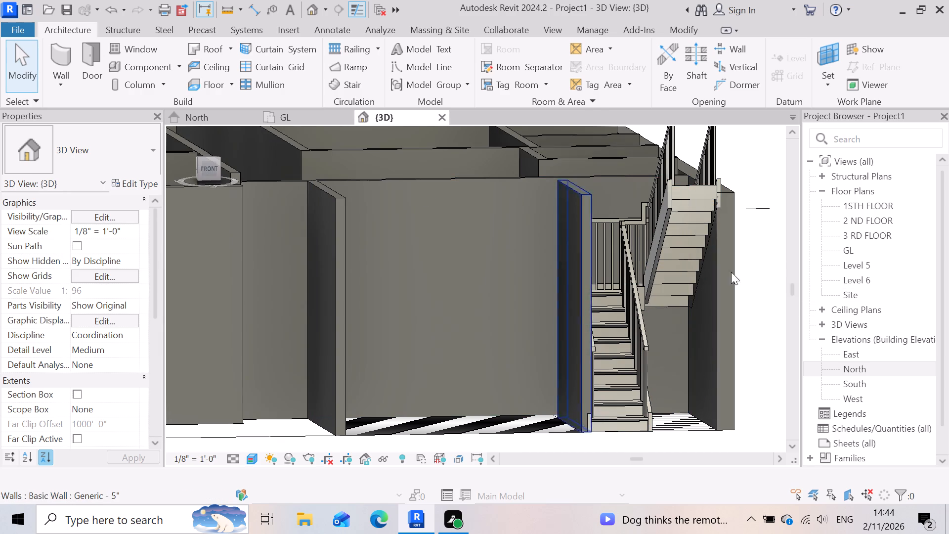
In the North elevation, set the Offset from Path of the outer railing on the stair seen side-on to -1' 0".
double_click(887, 369)
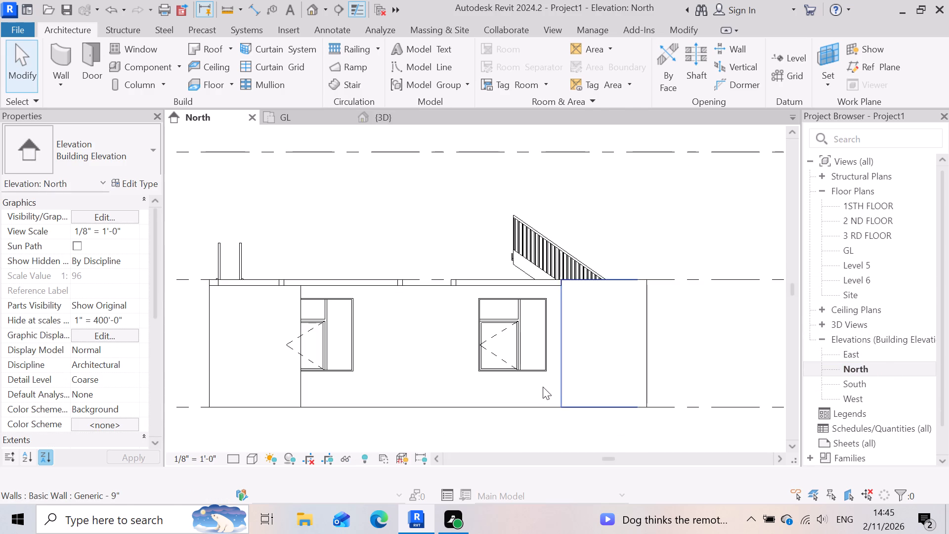
scroll(582, 383, down, 6)
scroll(433, 399, up, 2)
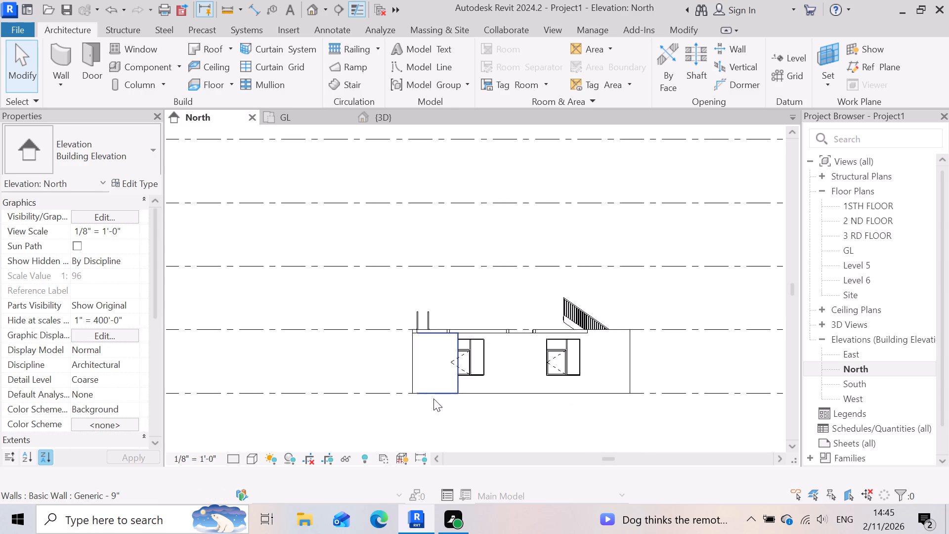
scroll(433, 399, up, 1)
scroll(461, 376, down, 3)
scroll(583, 332, up, 2)
scroll(582, 333, down, 3)
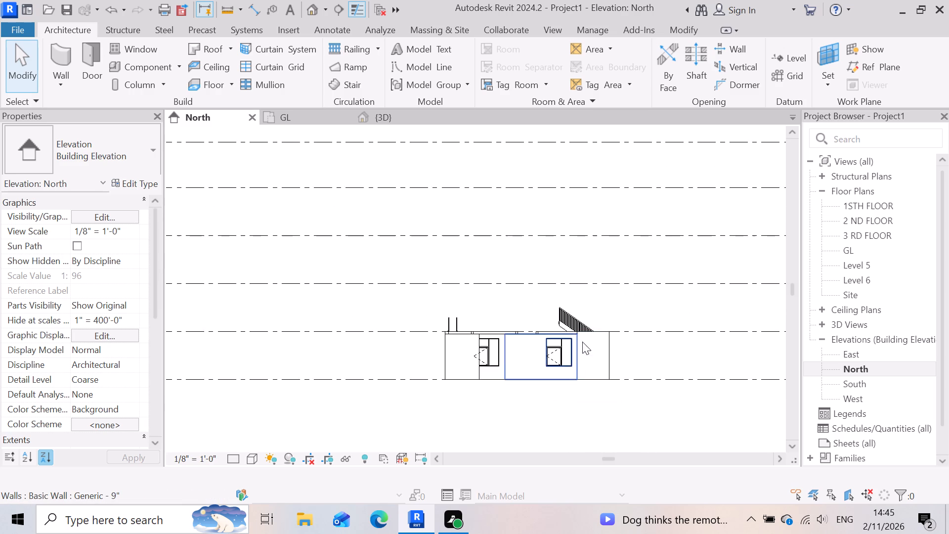
scroll(576, 347, up, 6)
click(573, 294)
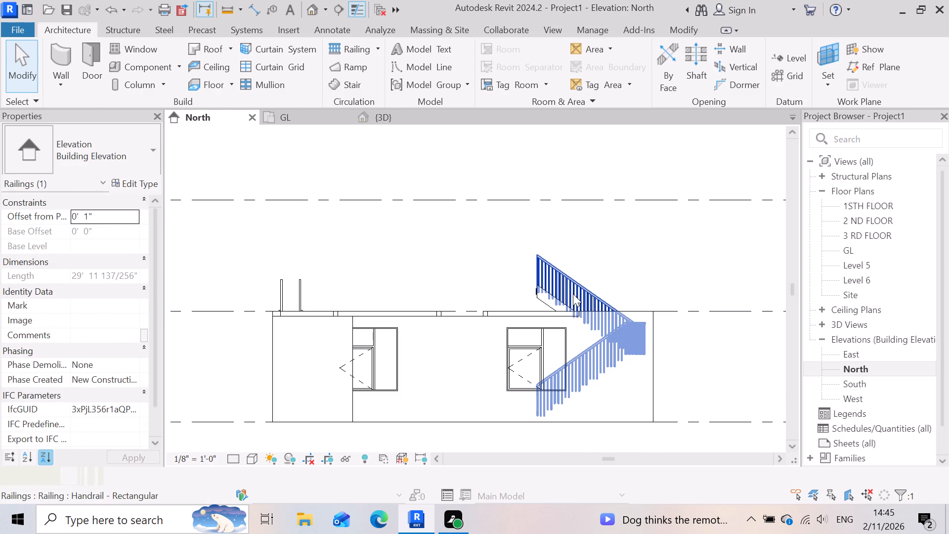
click(125, 215)
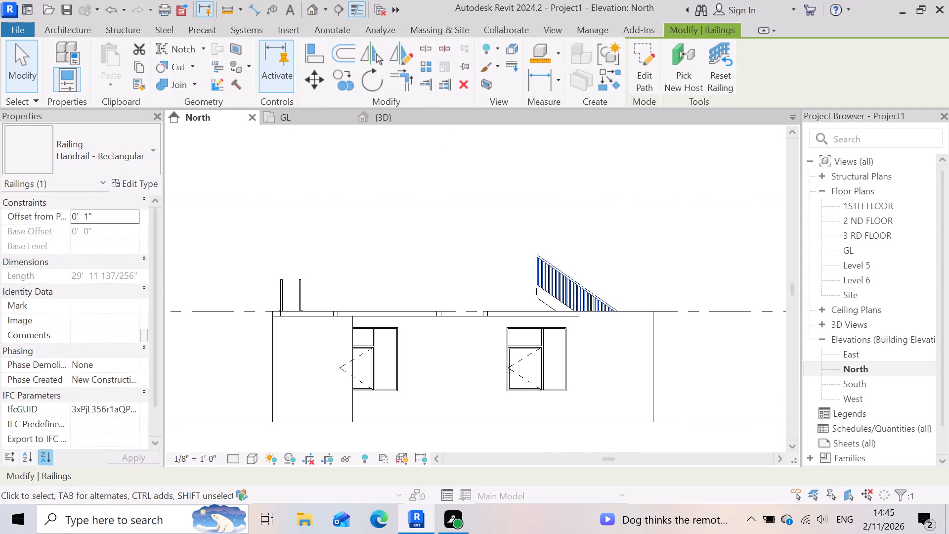
key(minus)
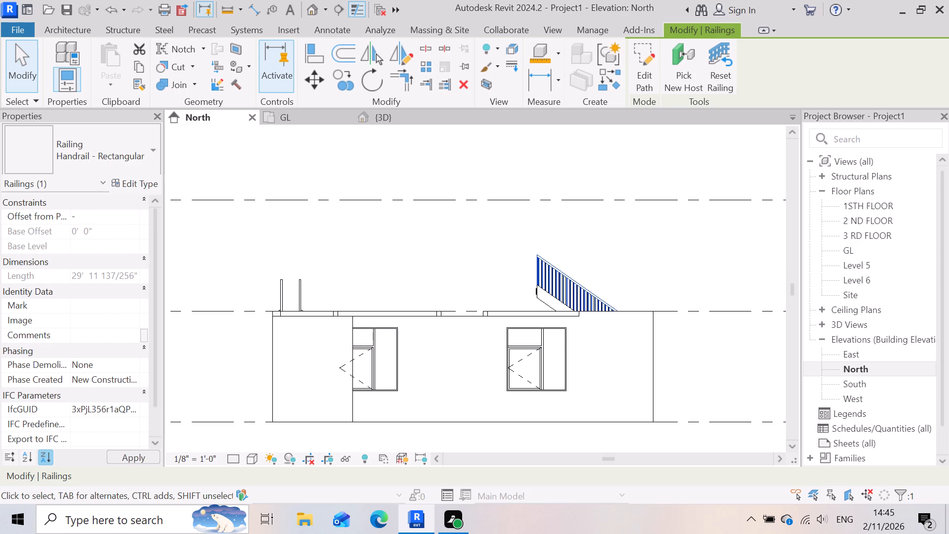
key(1)
key(apostrophe)
key(Return)
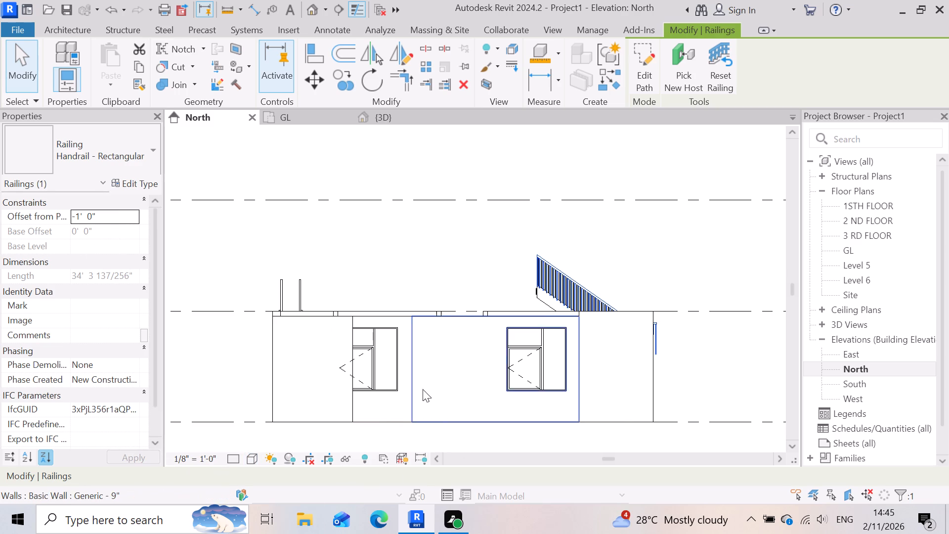
scroll(573, 345, down, 6)
click(510, 444)
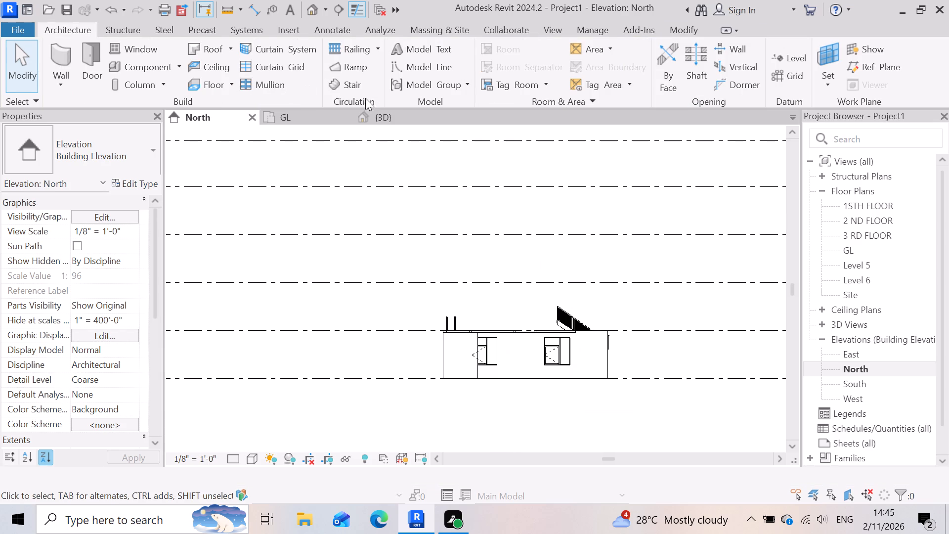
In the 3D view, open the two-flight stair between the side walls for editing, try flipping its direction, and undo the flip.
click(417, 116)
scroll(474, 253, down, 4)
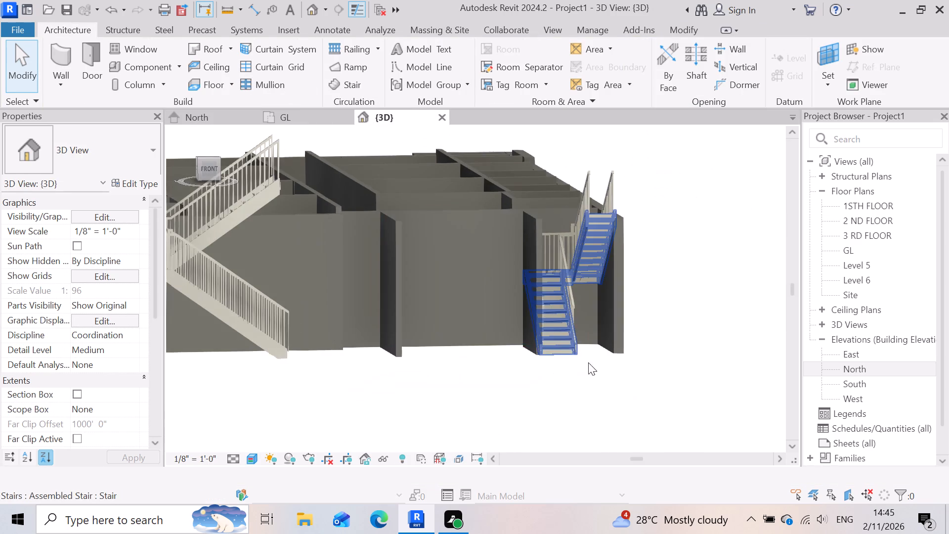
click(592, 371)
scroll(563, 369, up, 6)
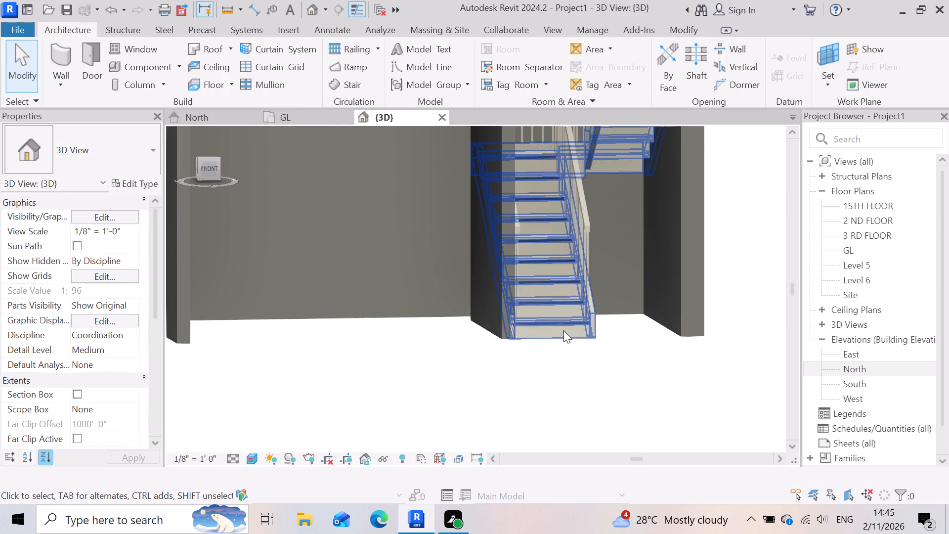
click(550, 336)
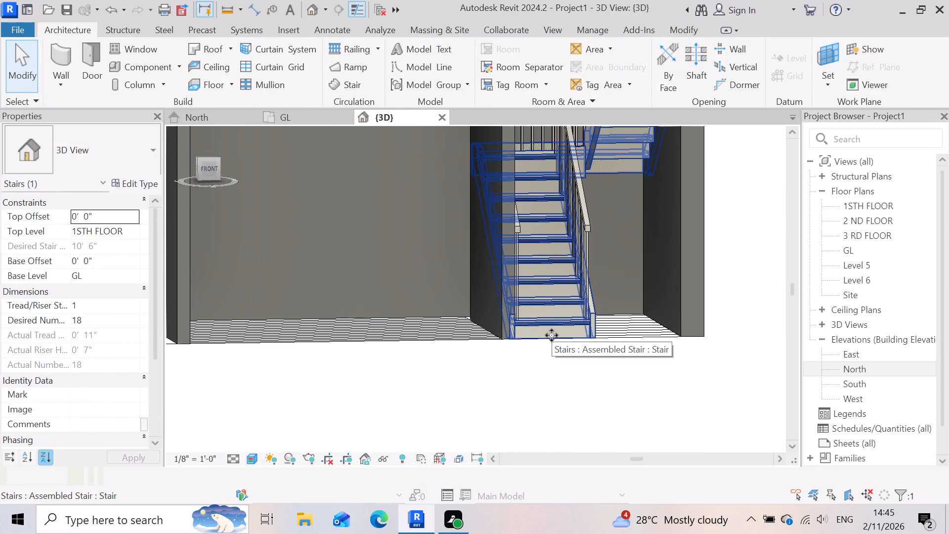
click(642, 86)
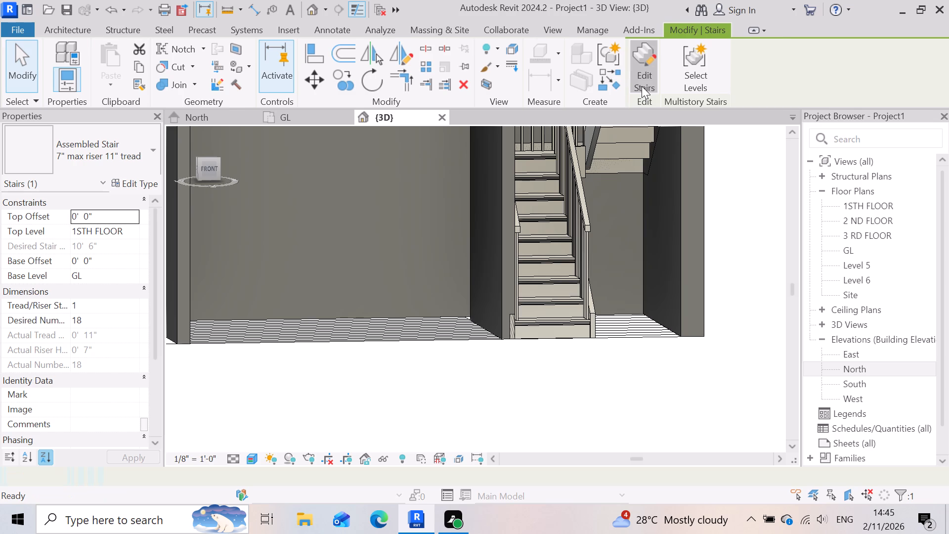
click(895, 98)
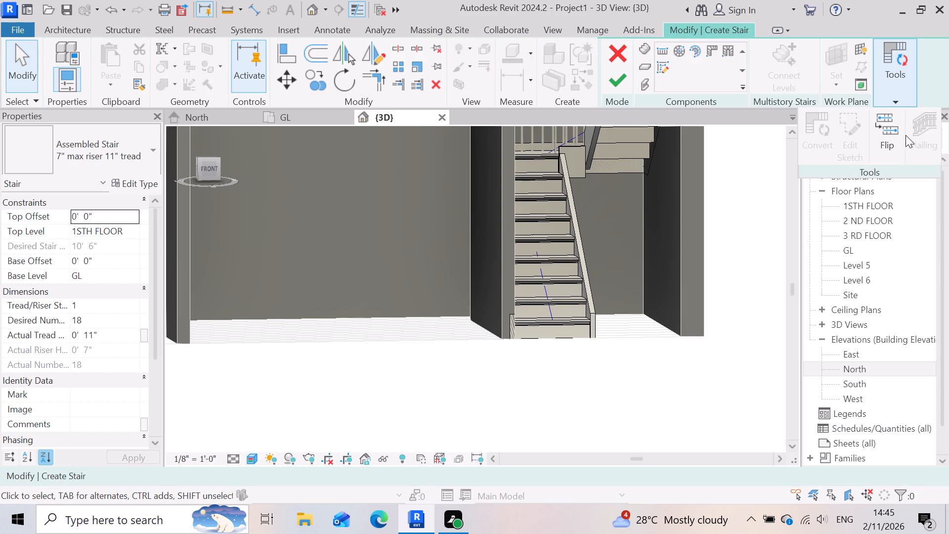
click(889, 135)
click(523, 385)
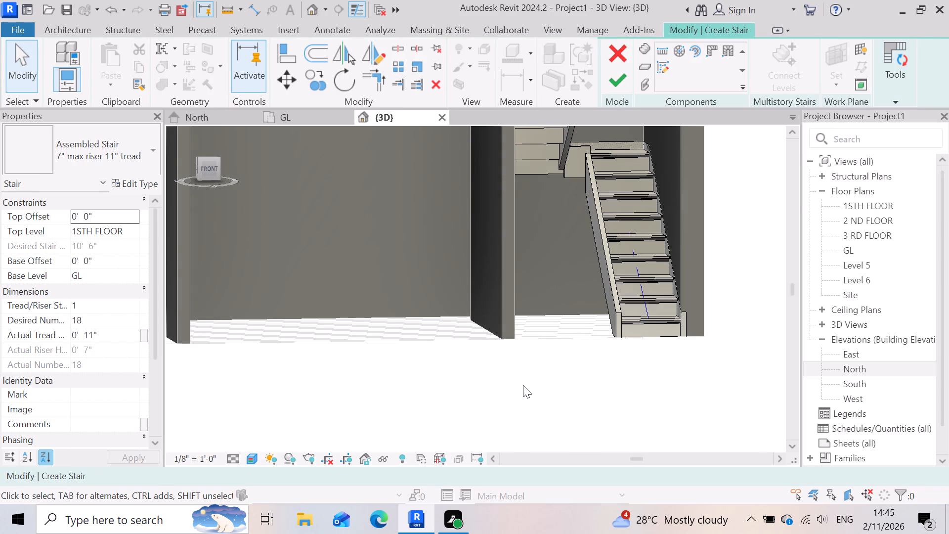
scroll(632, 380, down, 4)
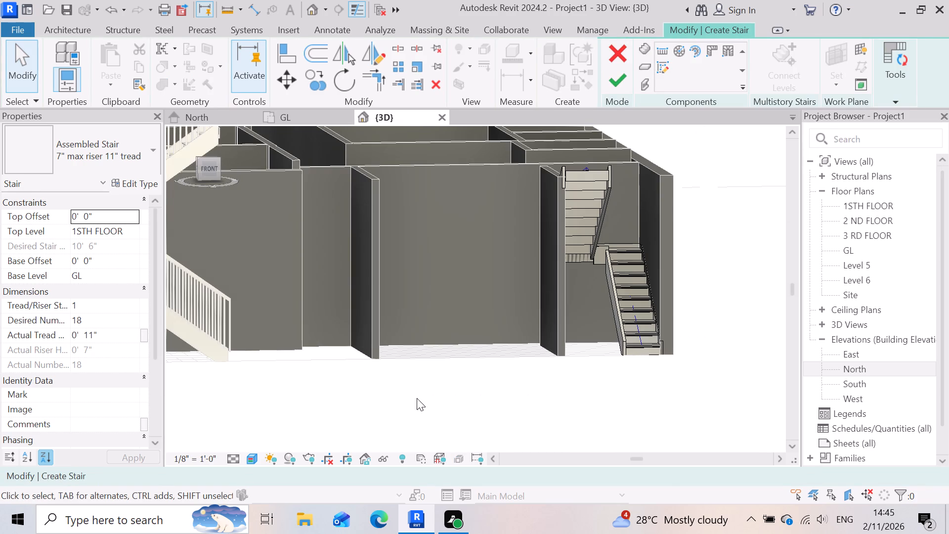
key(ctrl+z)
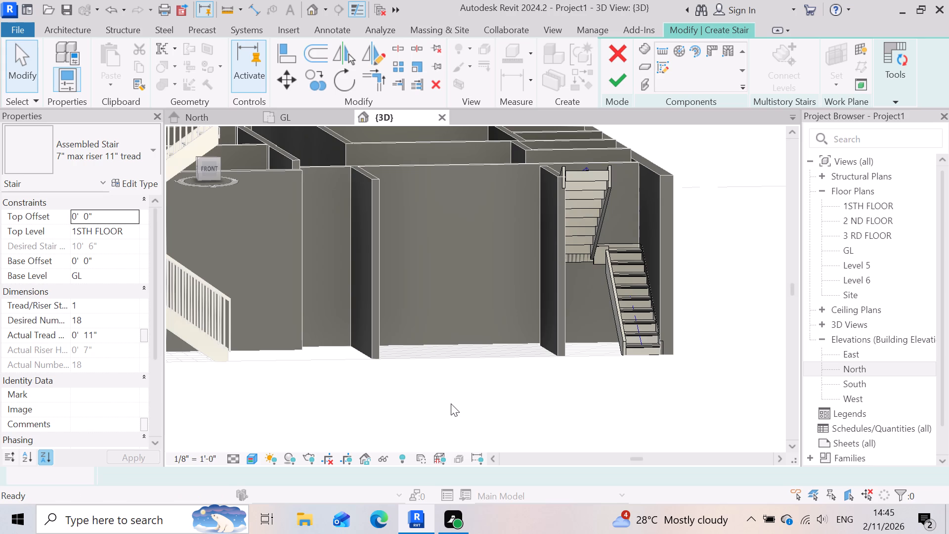
Check the stair's flights and landing against the adjoining side walls in 3D, and undo out of the open stair edit.
scroll(574, 394, down, 4)
click(424, 412)
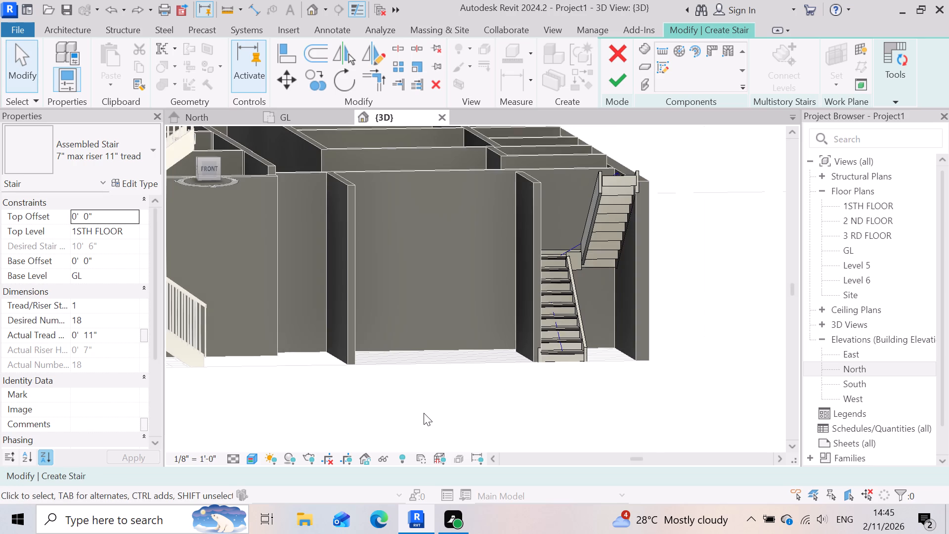
scroll(494, 419, down, 1)
scroll(510, 365, up, 3)
scroll(640, 411, down, 3)
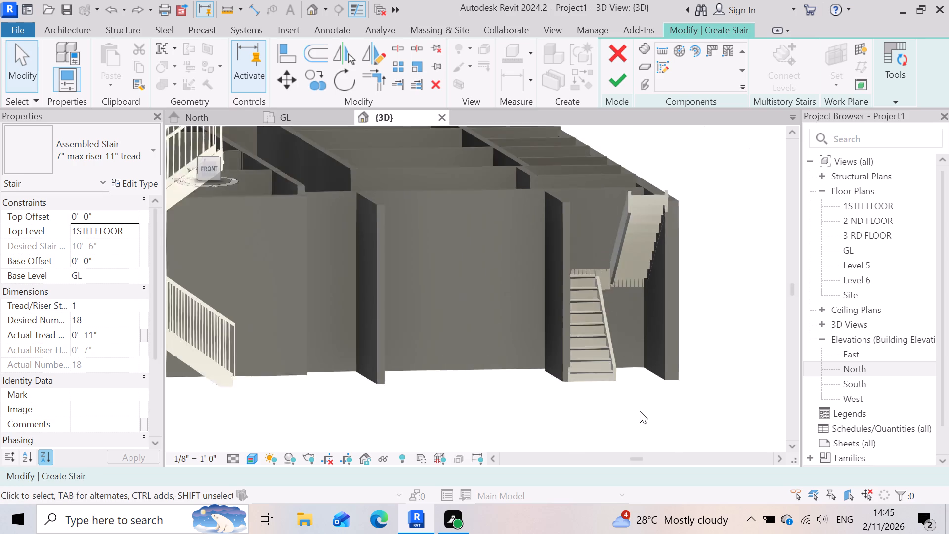
scroll(251, 424, up, 2)
scroll(485, 411, down, 2)
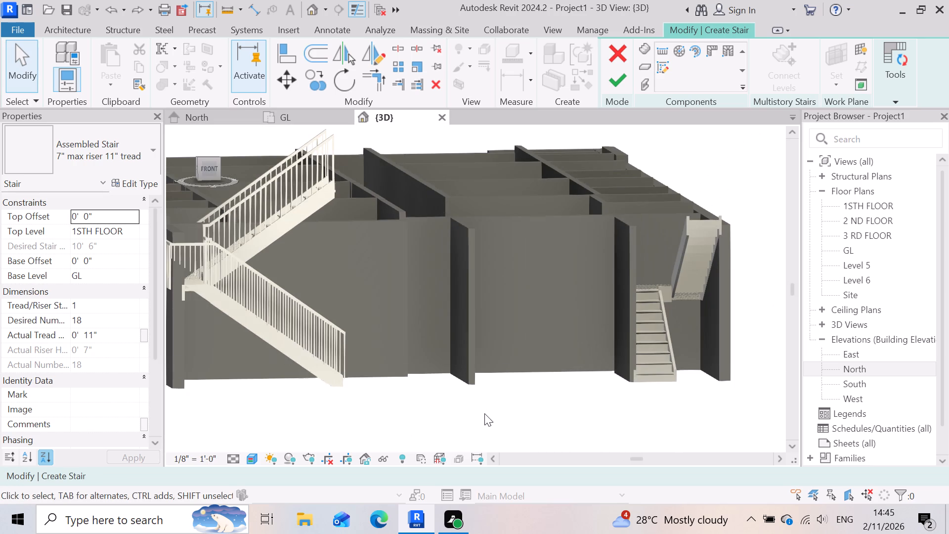
scroll(590, 411, up, 2)
click(645, 335)
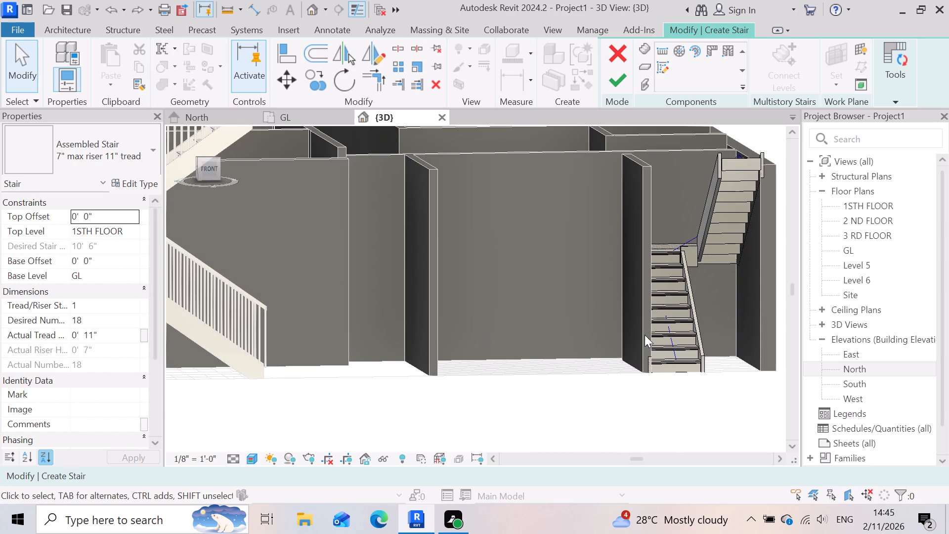
scroll(640, 226, up, 7)
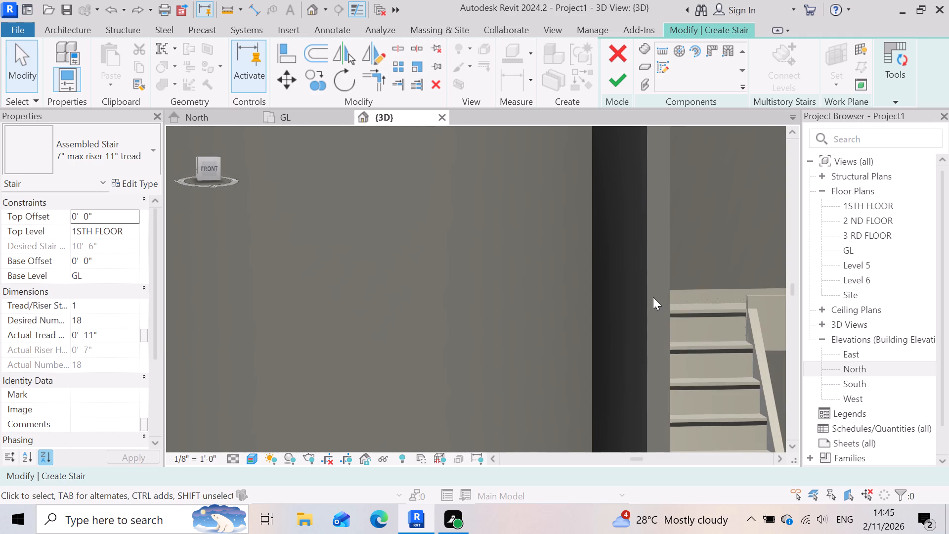
click(648, 303)
scroll(601, 299, down, 6)
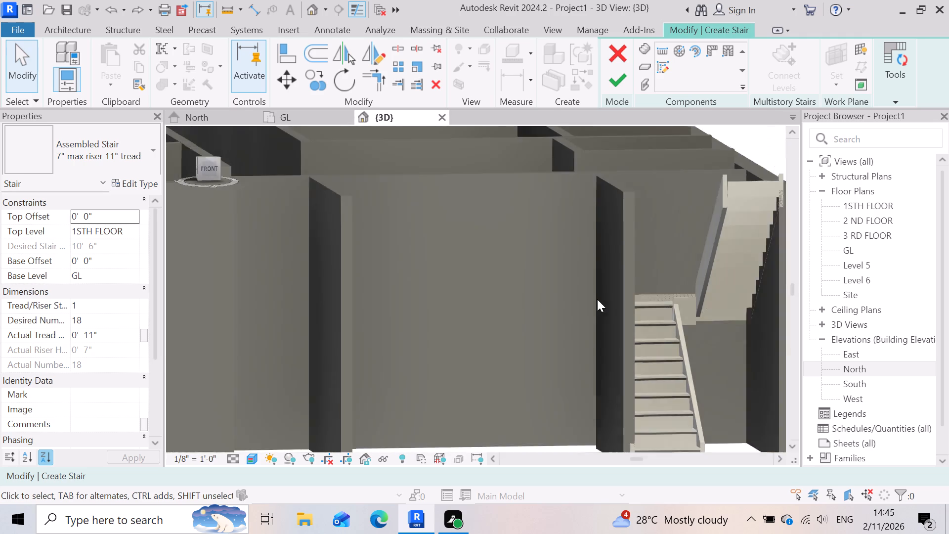
scroll(597, 299, down, 2)
key(ctrl+z)
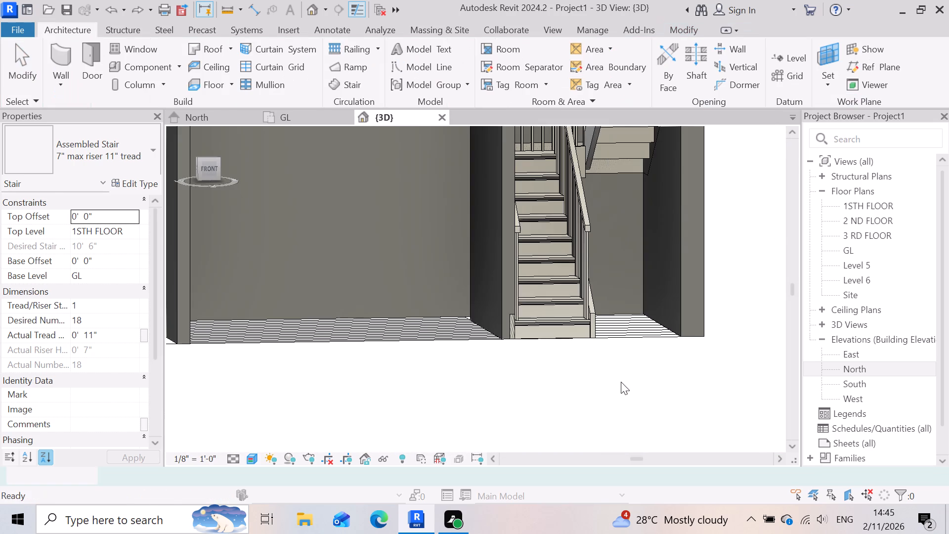
Select the Generic - 4.5" wall beside the stair's lower flight.
scroll(621, 383, down, 4)
scroll(580, 145, up, 6)
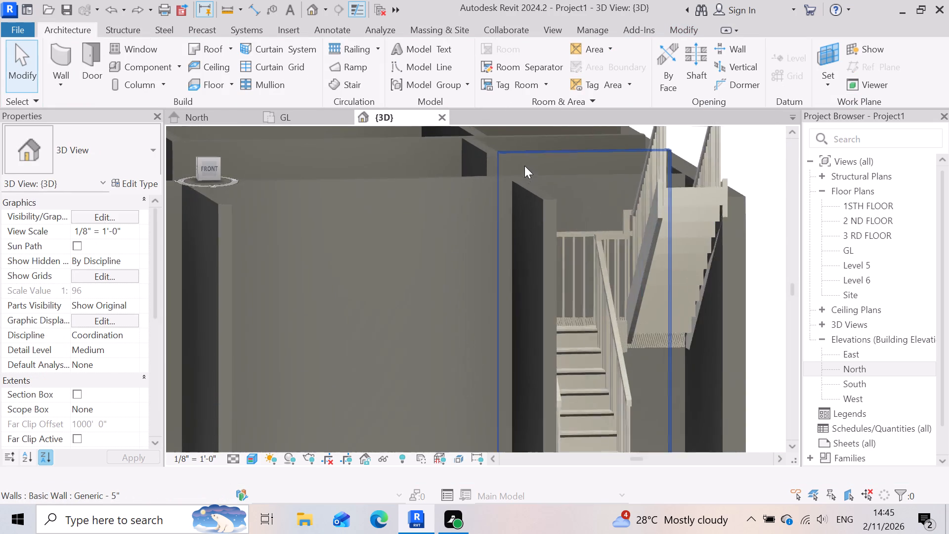
click(522, 255)
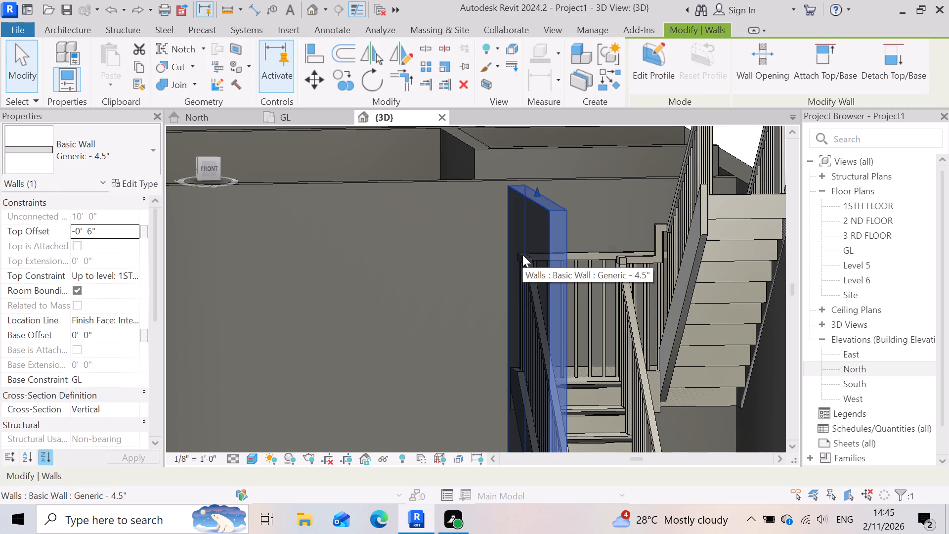
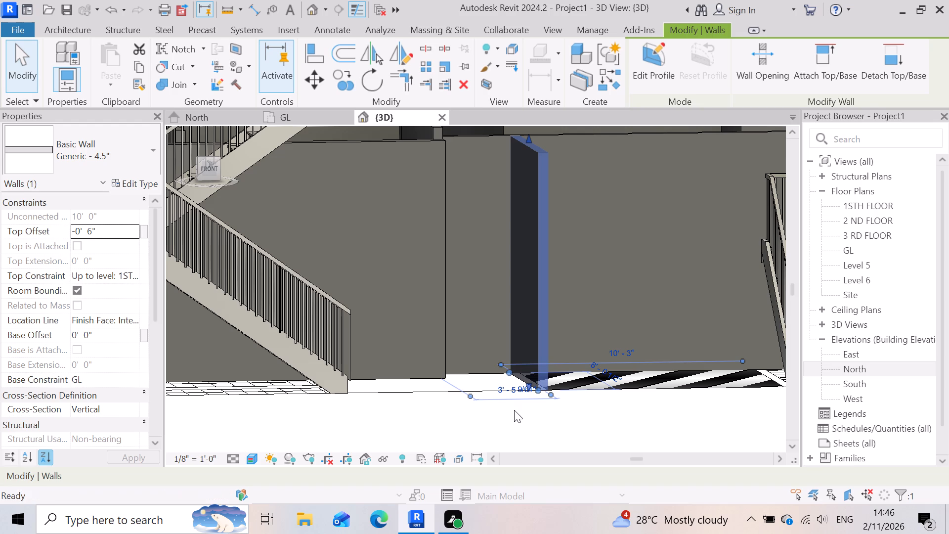
Examine the building front in 3D, covering both stairs and the open area between them.
scroll(420, 363, down, 2)
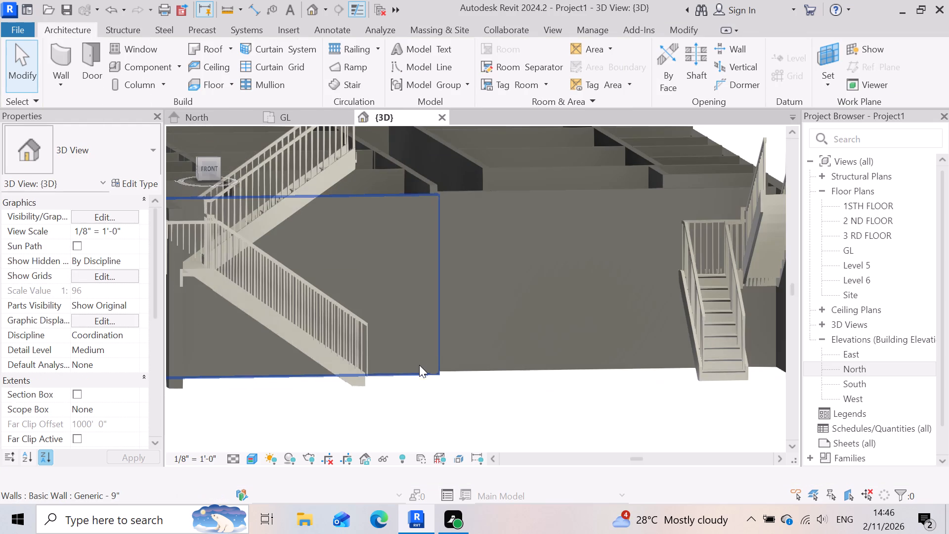
scroll(354, 378, down, 2)
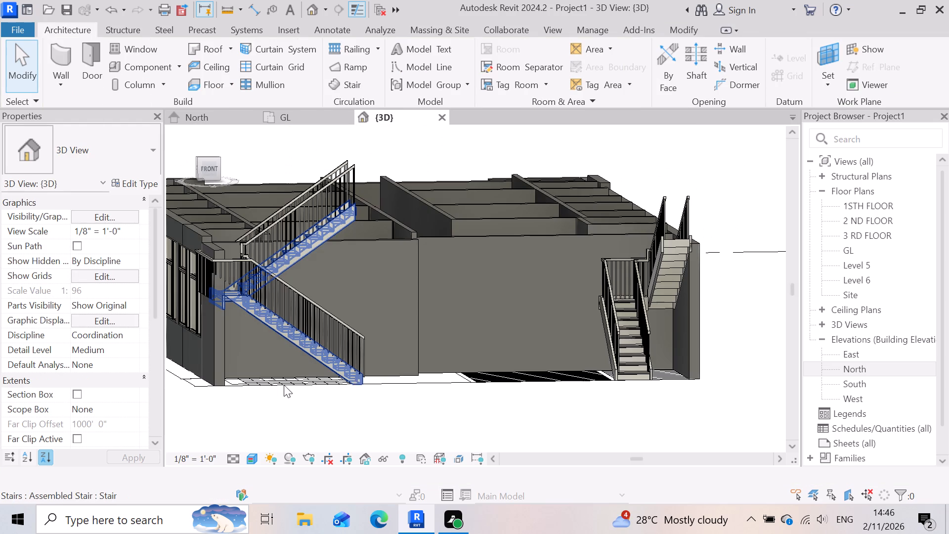
scroll(399, 408, down, 2)
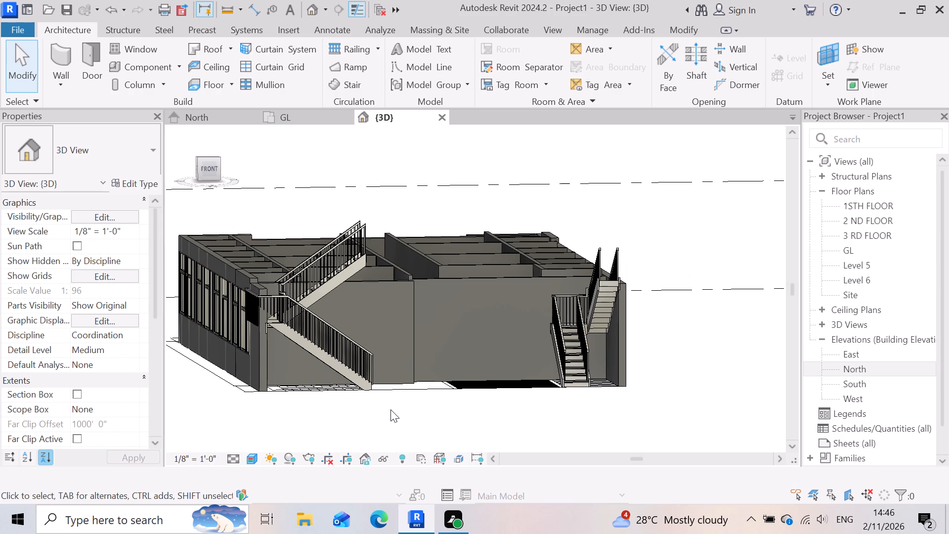
scroll(528, 401, up, 5)
scroll(453, 416, down, 2)
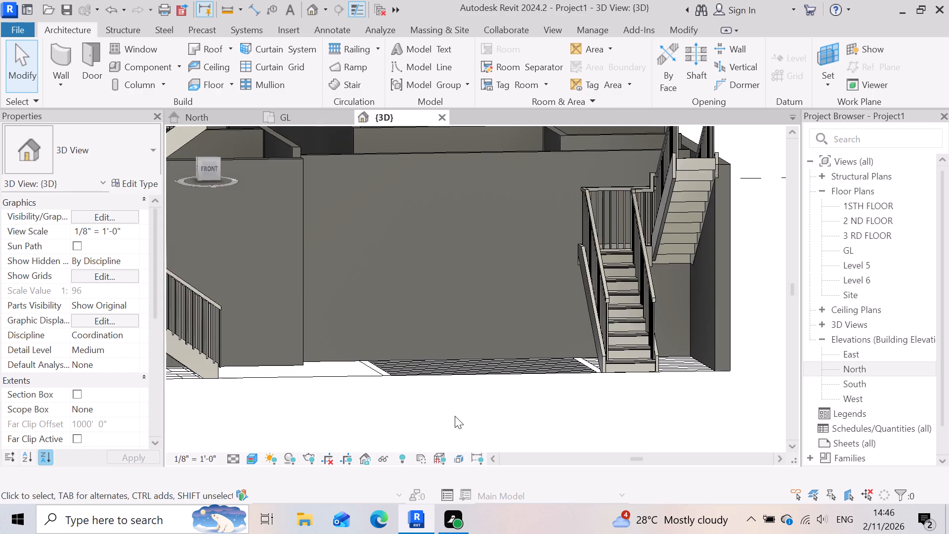
scroll(455, 416, down, 1)
scroll(454, 410, up, 3)
scroll(432, 418, down, 1)
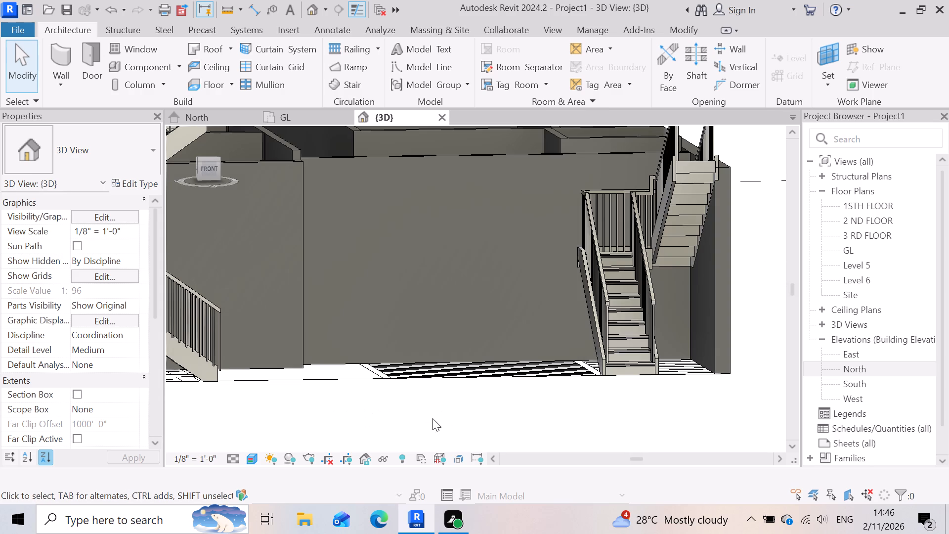
scroll(432, 418, down, 4)
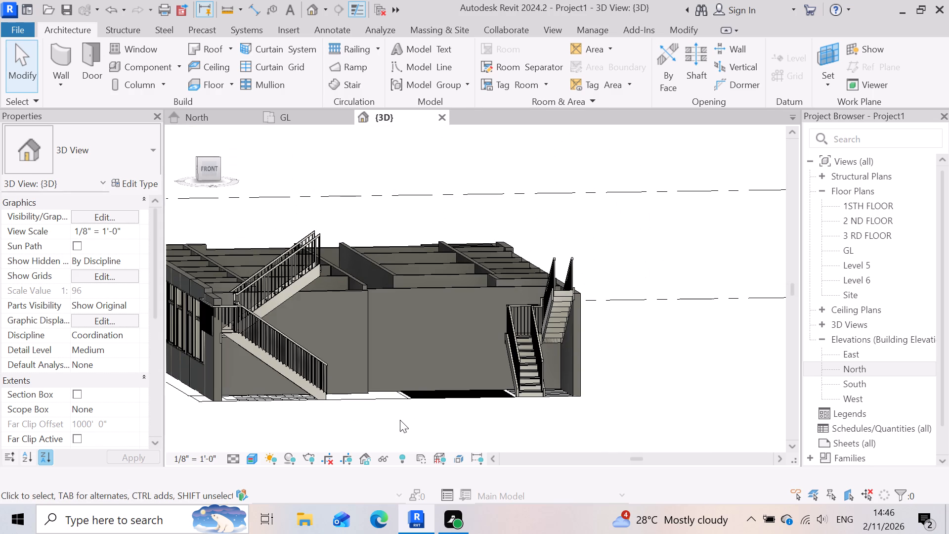
In the GL plan, draw a Generic - 5" wall up to 1STH FLOOR between the hatched area and the stair beside it.
click(298, 115)
scroll(573, 368, down, 3)
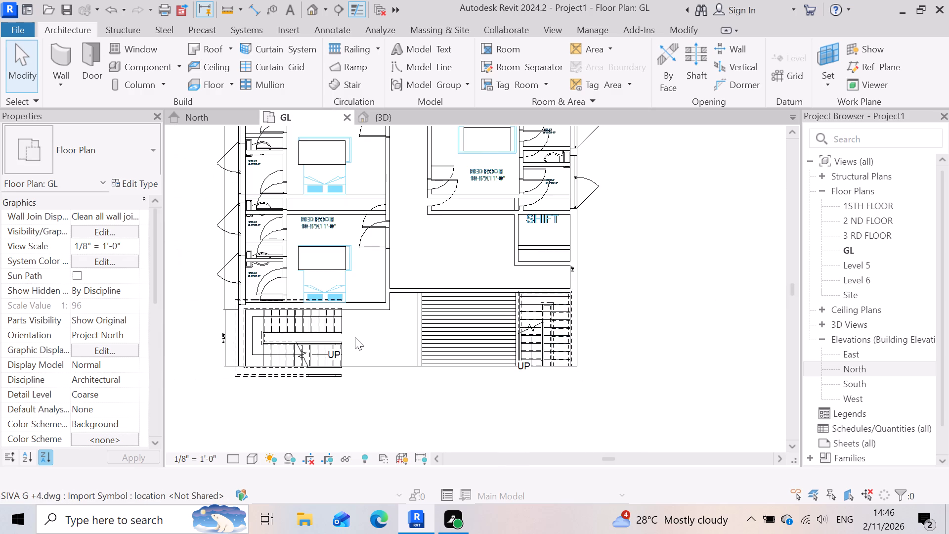
scroll(360, 335, up, 5)
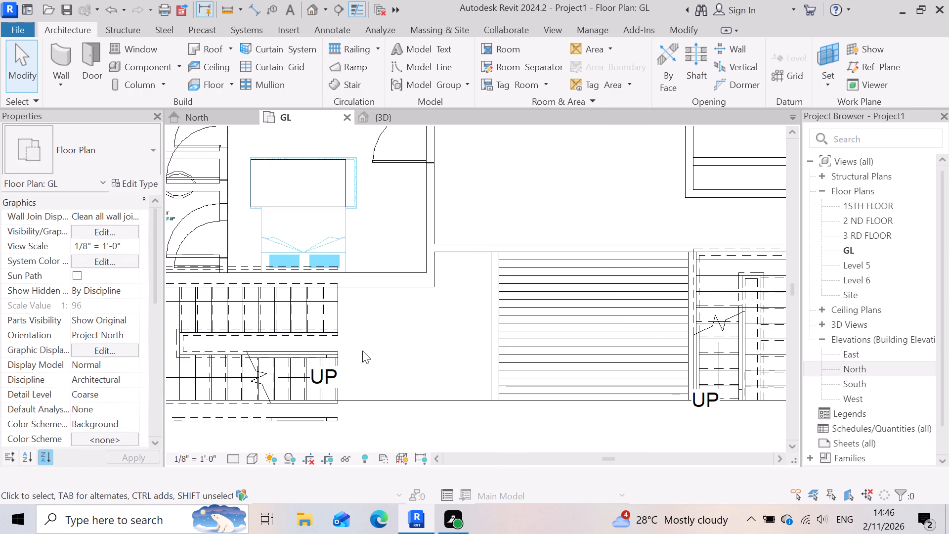
scroll(362, 351, down, 3)
scroll(629, 303, up, 2)
scroll(535, 296, up, 7)
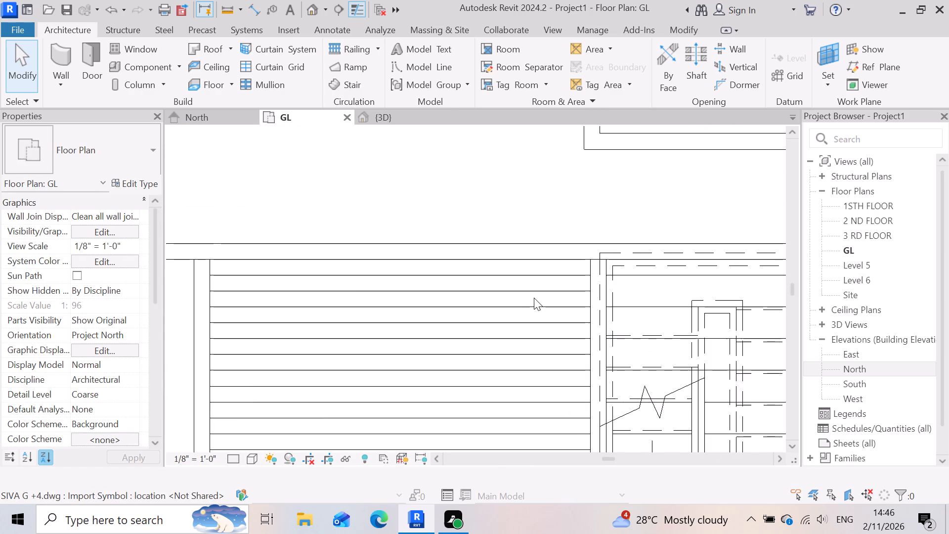
scroll(534, 298, up, 3)
scroll(640, 247, up, 3)
click(659, 216)
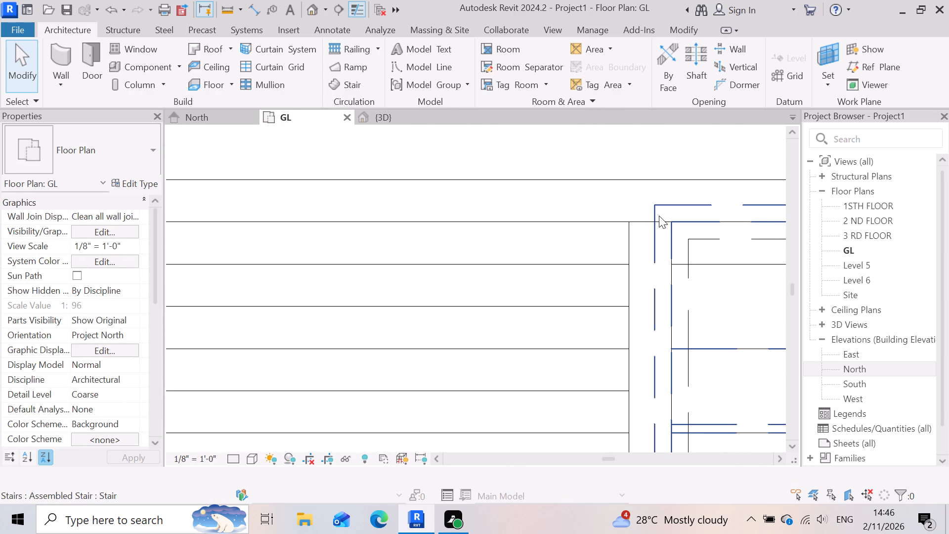
scroll(604, 235, down, 8)
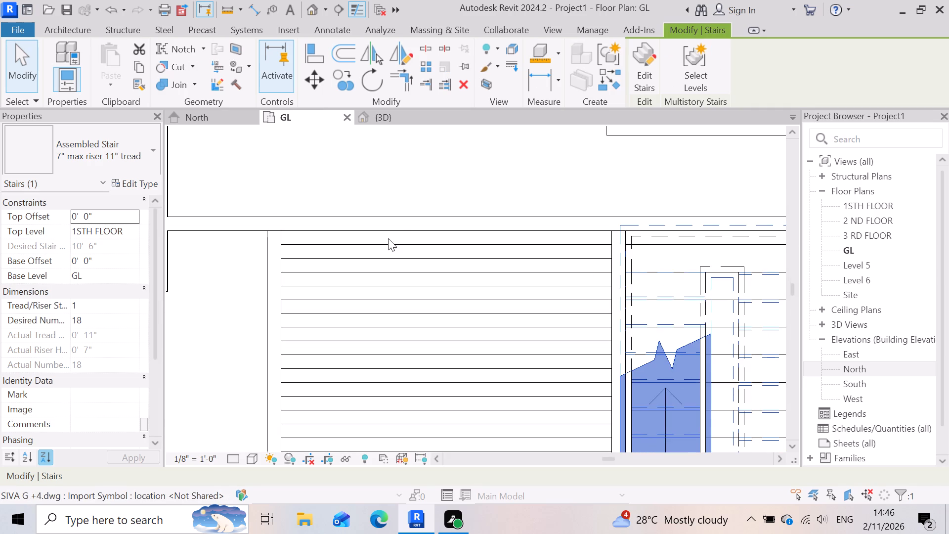
scroll(399, 232, down, 4)
click(72, 23)
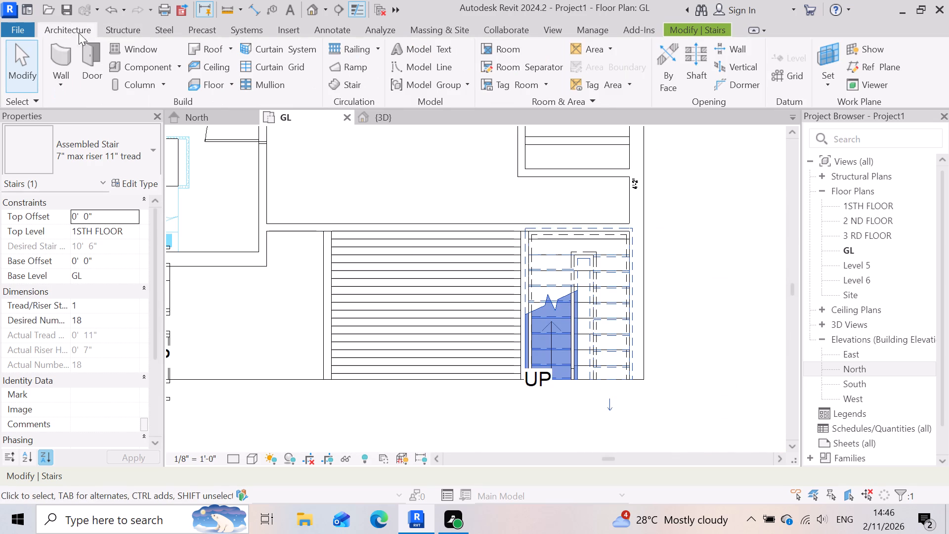
click(65, 60)
click(591, 133)
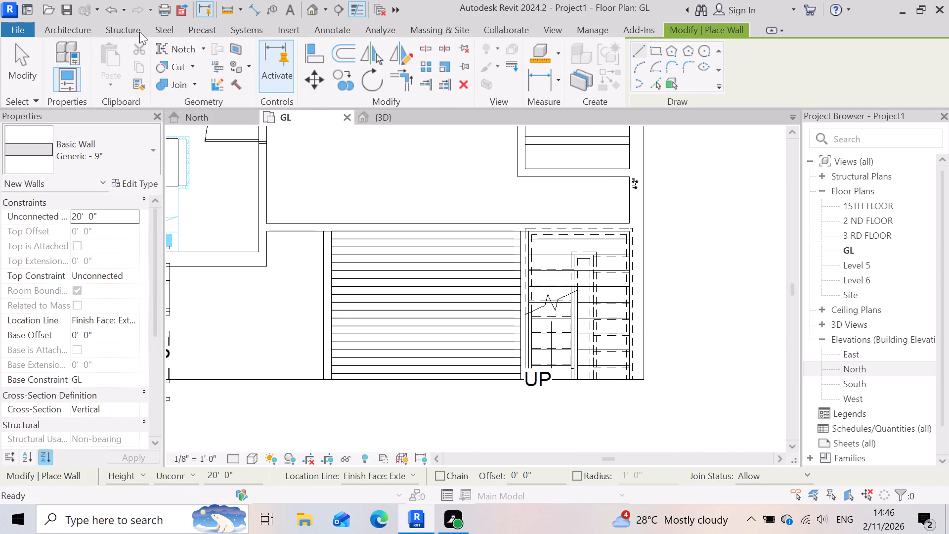
click(139, 31)
click(68, 22)
click(69, 30)
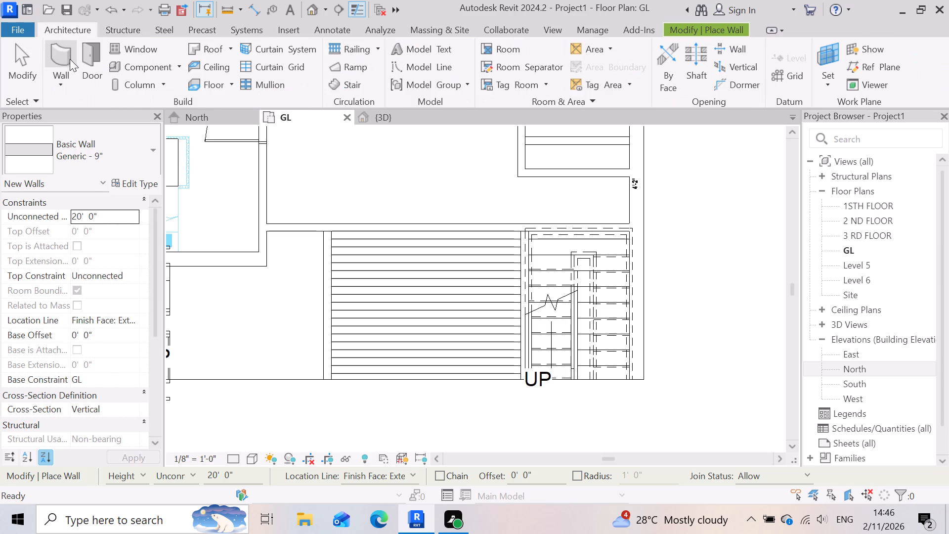
click(68, 60)
click(156, 144)
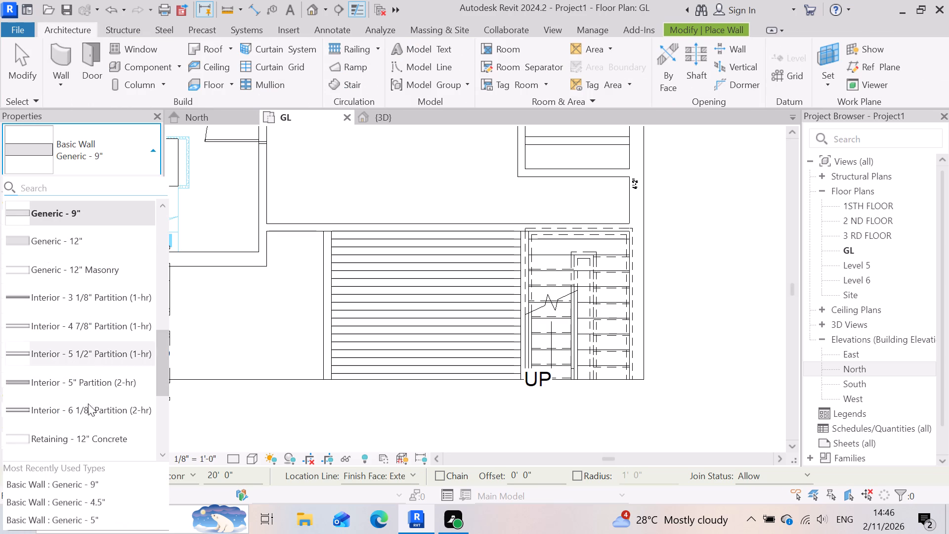
click(82, 525)
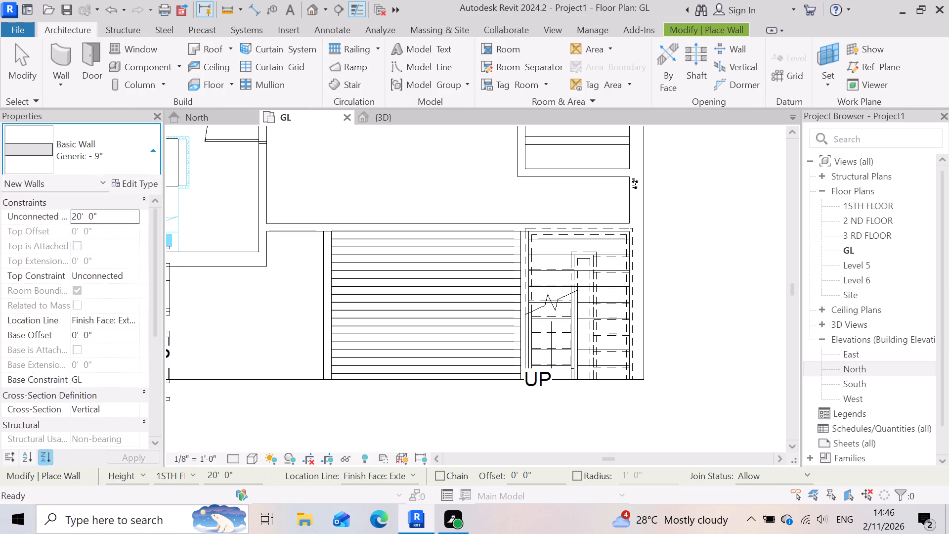
scroll(561, 208, up, 11)
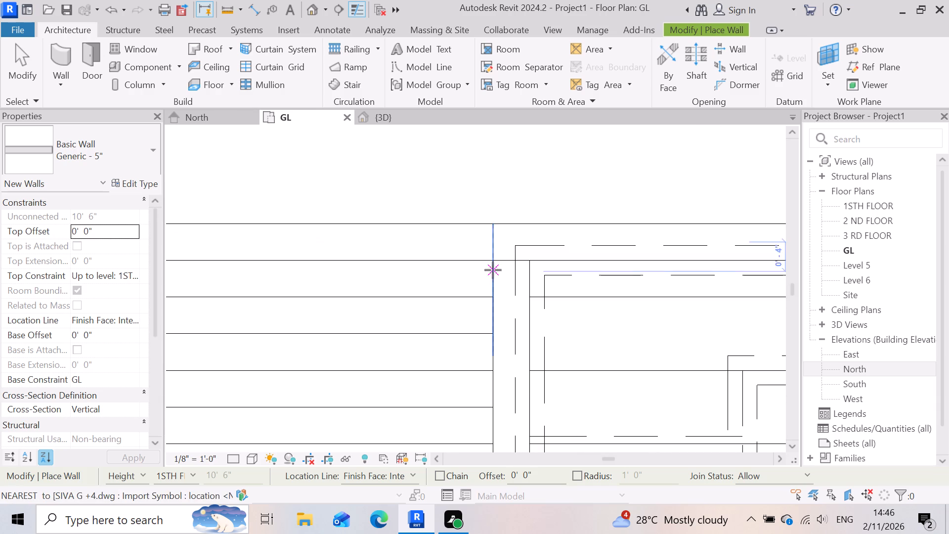
click(489, 260)
scroll(522, 251, down, 9)
scroll(540, 377, up, 1)
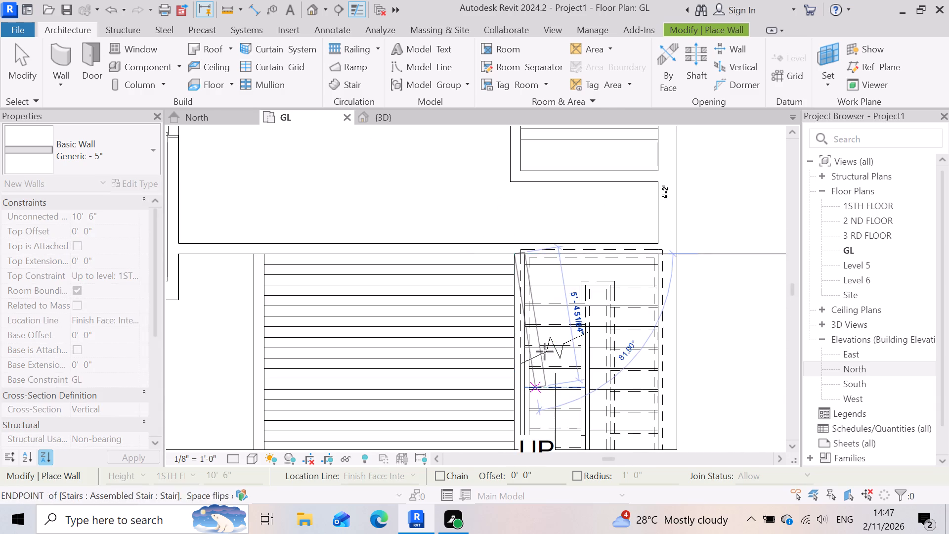
scroll(549, 325, down, 5)
scroll(539, 405, up, 11)
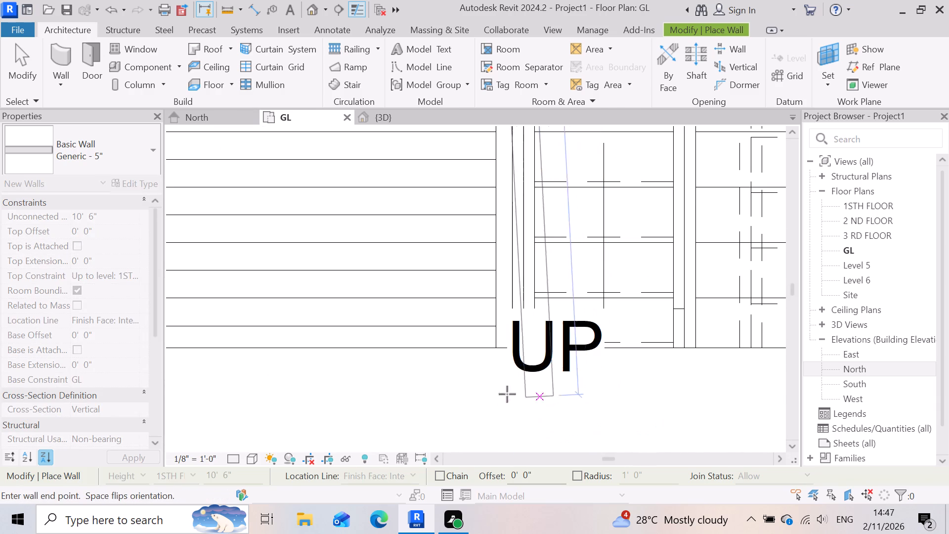
click(505, 348)
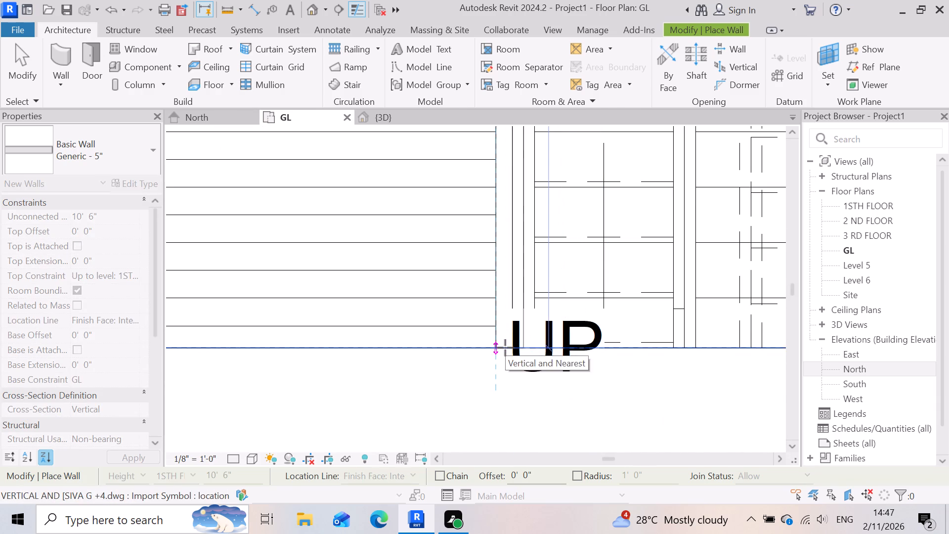
Draw a second Generic - 5" wall, about 8' - 0 1/2" long, along the hatched area's opposite edge.
scroll(528, 377, down, 8)
scroll(601, 395, down, 4)
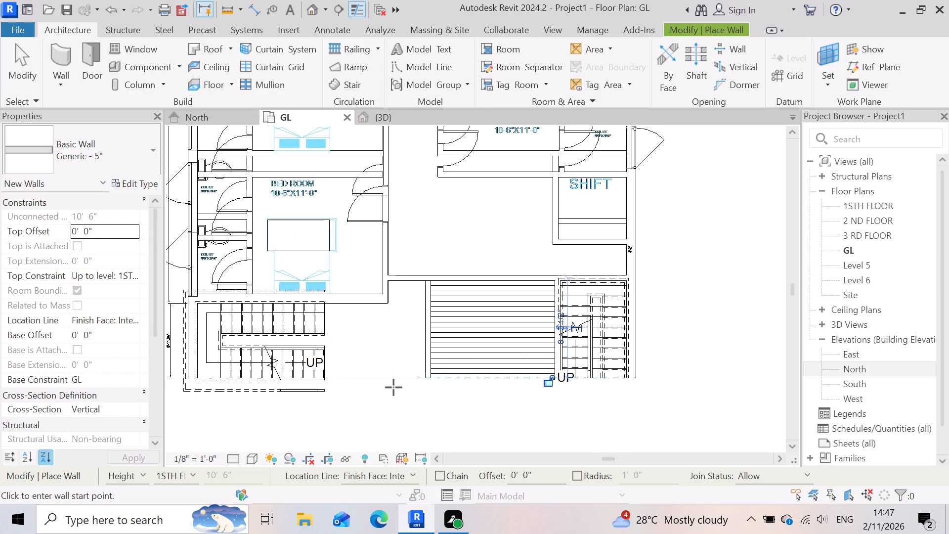
scroll(390, 356, up, 3)
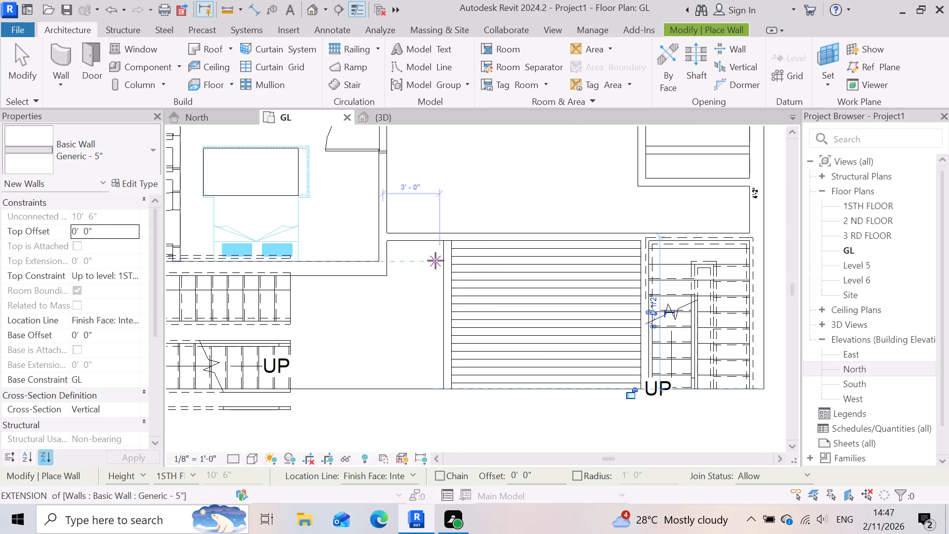
scroll(438, 260, up, 5)
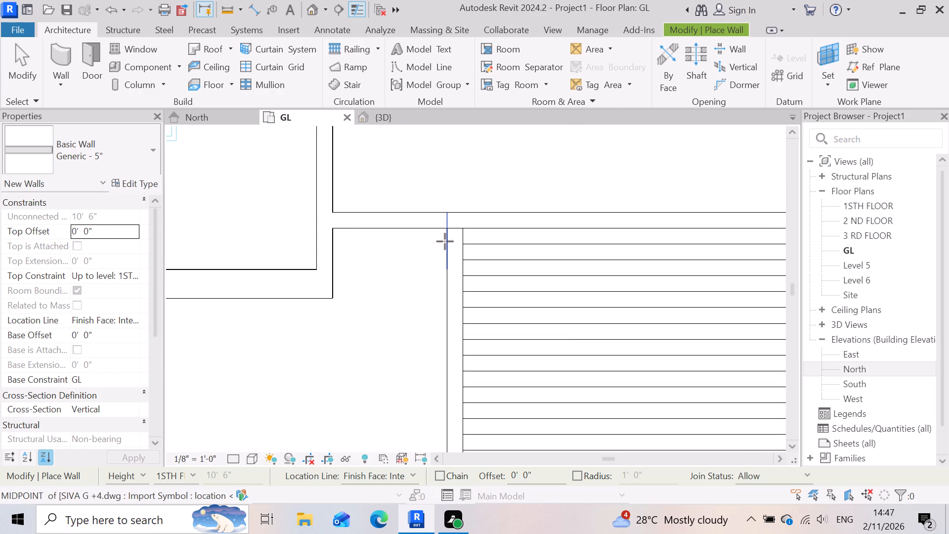
click(446, 229)
scroll(465, 305, down, 4)
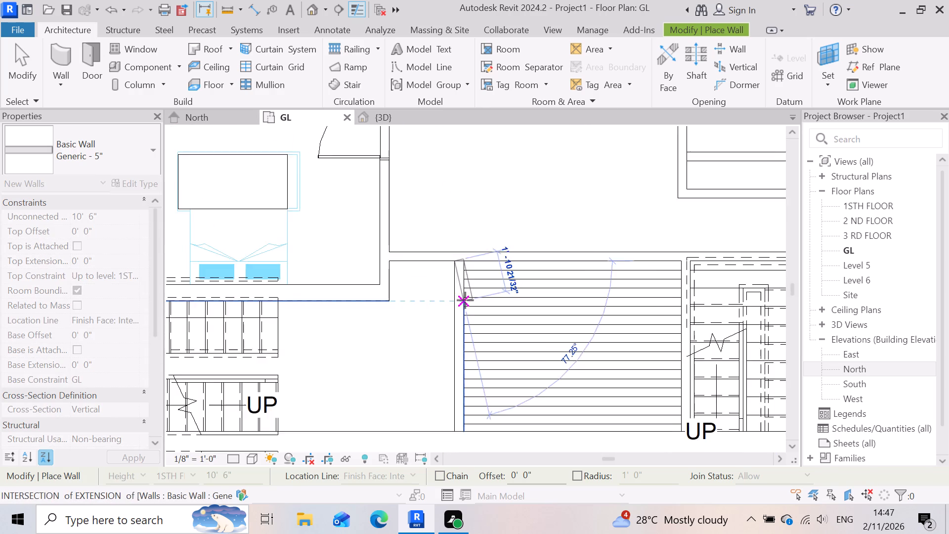
scroll(465, 300, down, 4)
scroll(463, 391, up, 7)
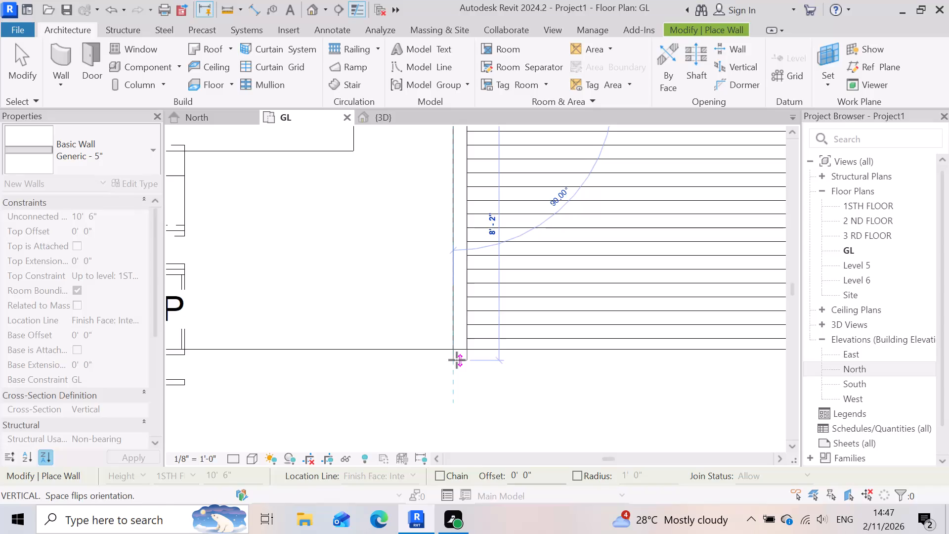
click(457, 351)
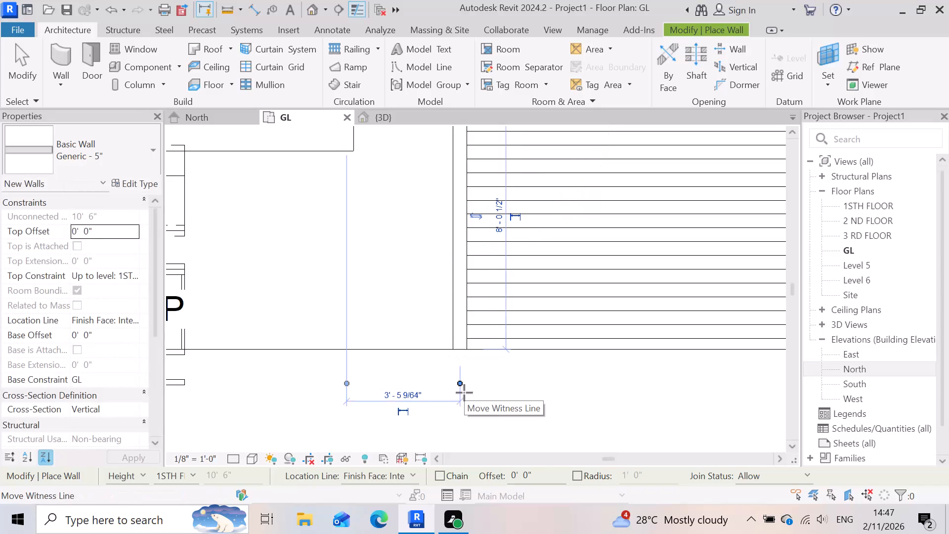
key(Escape)
key(Escape)
In the 3D view, set the top offset to -6" for the Generic - 5" wall on the hatched area's edge facing the larger stair.
scroll(461, 383, down, 7)
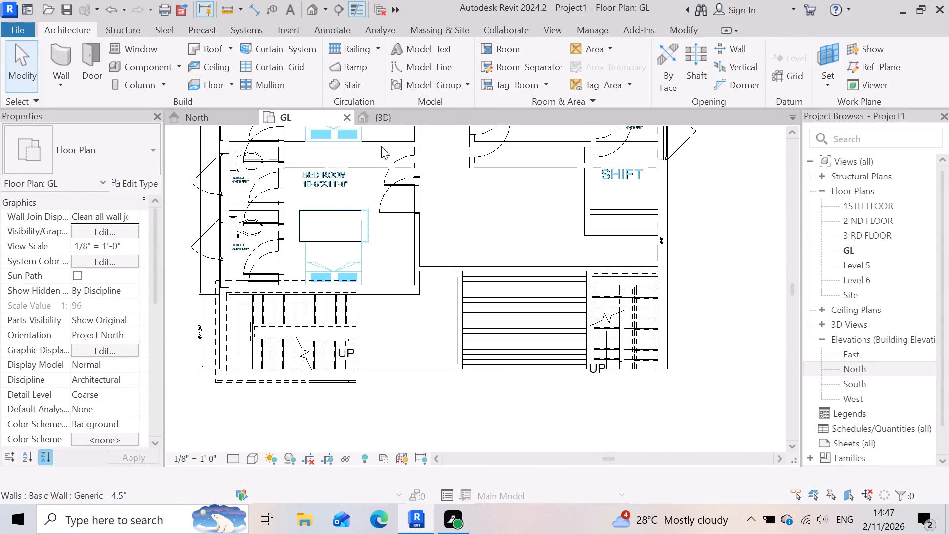
click(417, 122)
scroll(594, 280, down, 3)
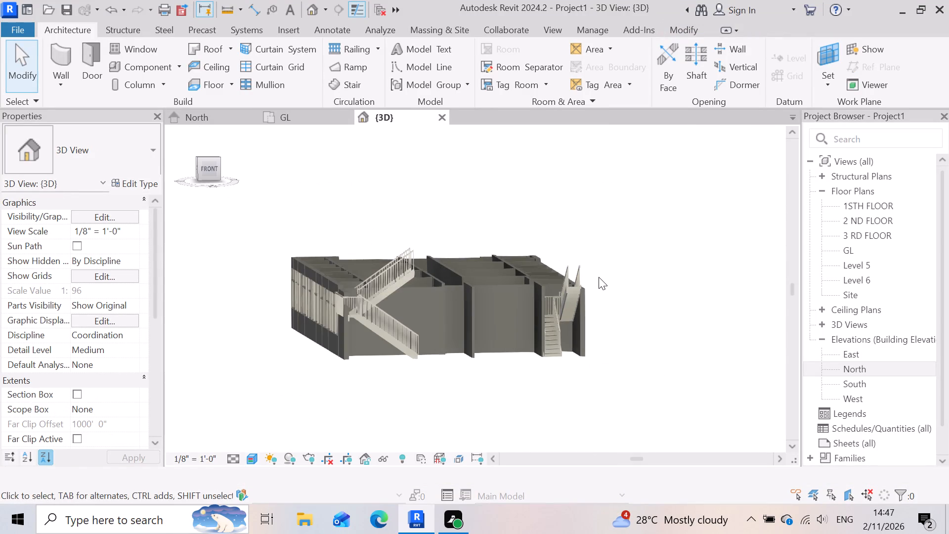
click(506, 417)
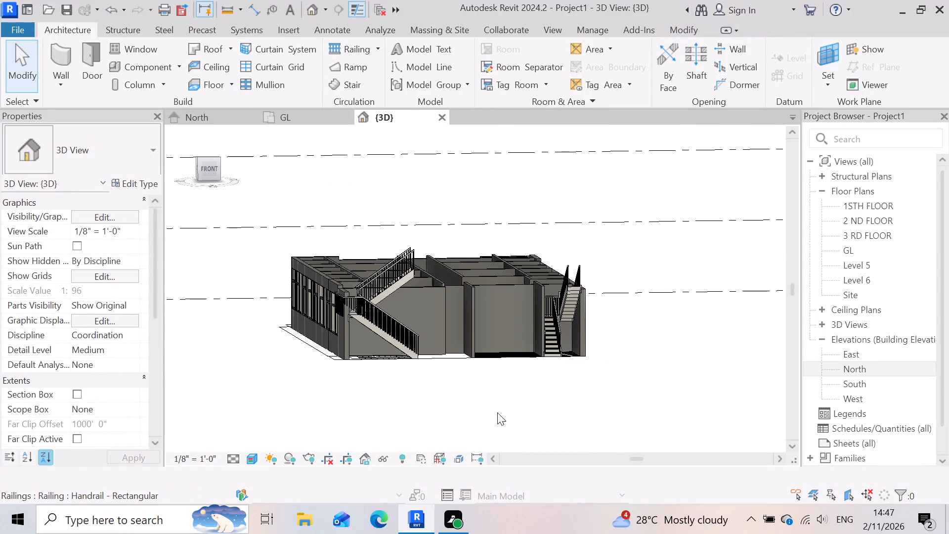
scroll(549, 371, up, 9)
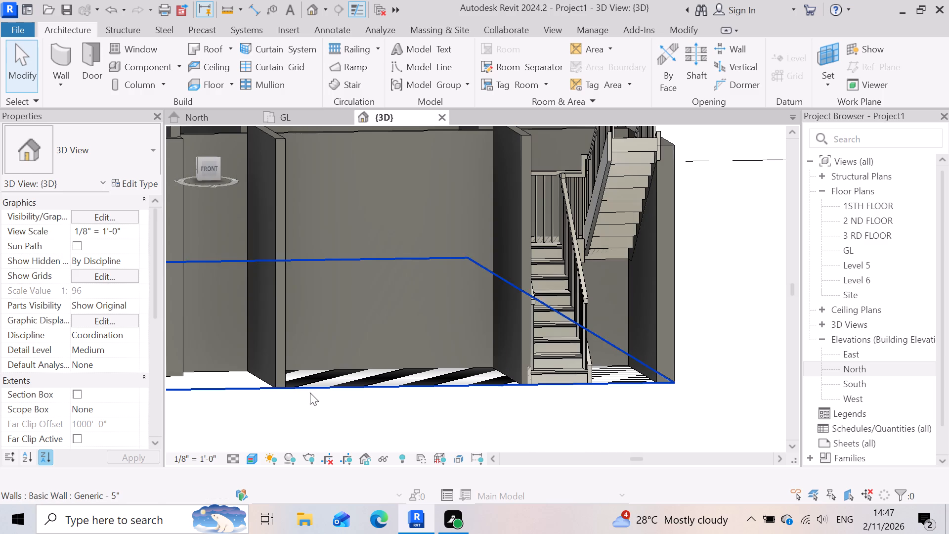
scroll(567, 409, down, 5)
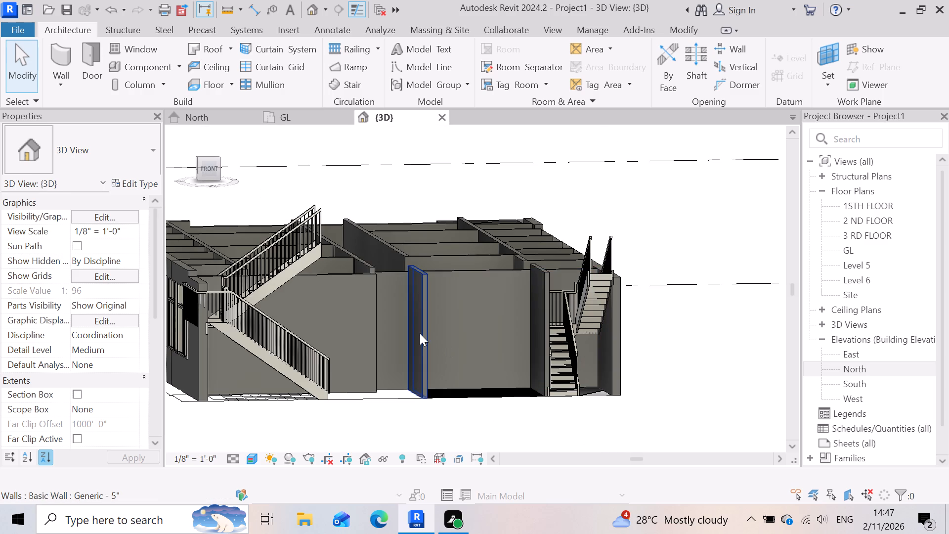
click(420, 333)
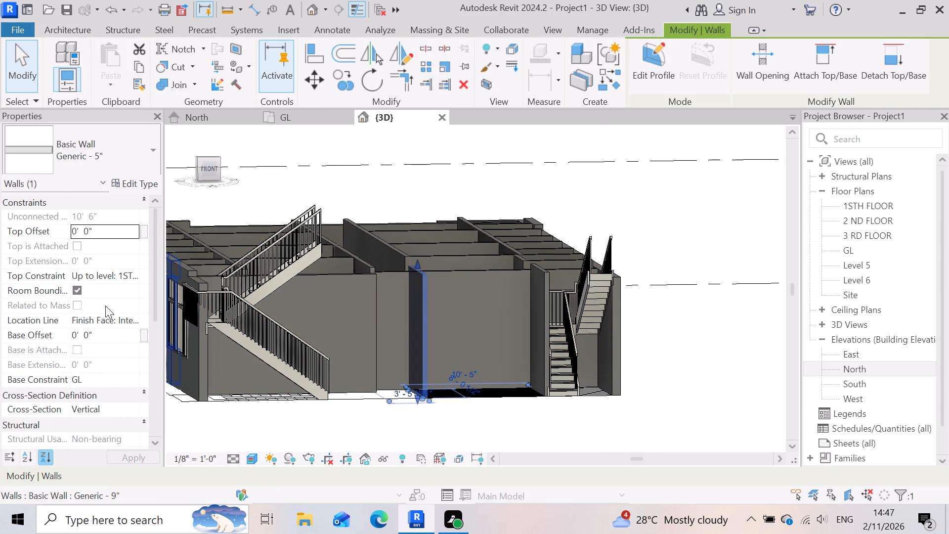
click(112, 232)
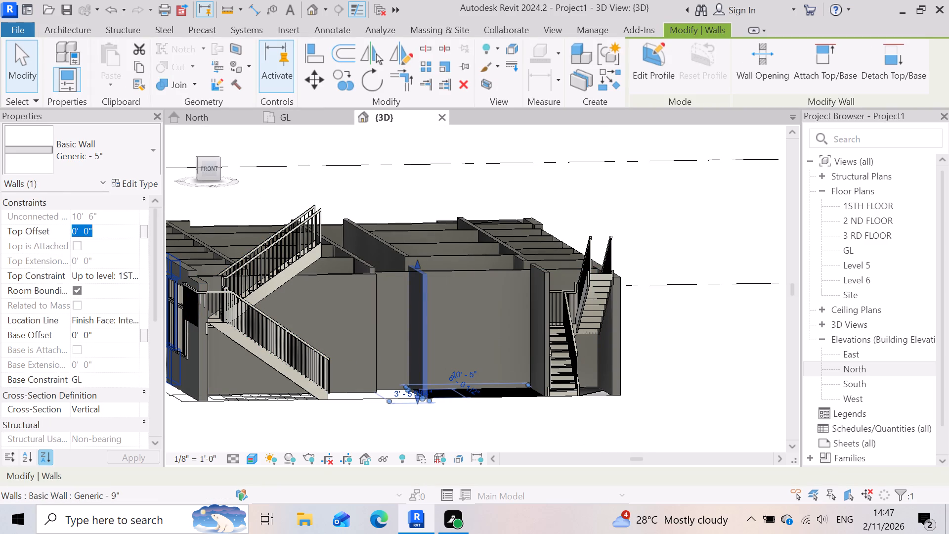
text(-6)
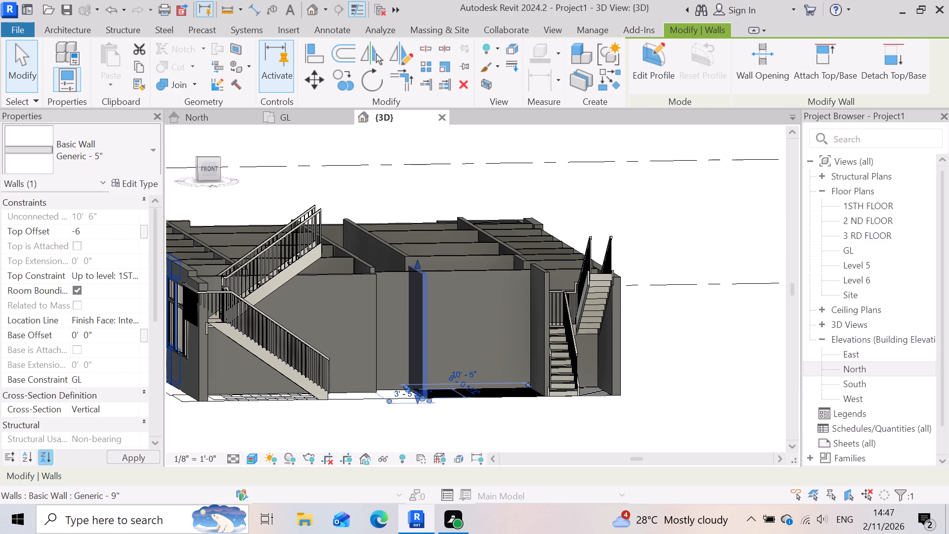
key(shift+quotedbl)
key(Return)
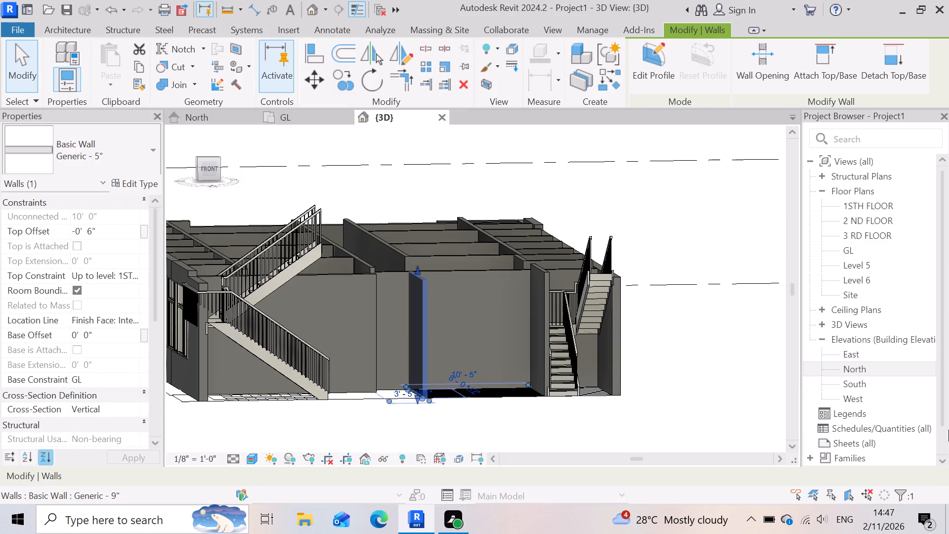
click(682, 400)
Set the top offset to -6" for the Generic - 5" wall between the hatched area and the narrower stair.
scroll(296, 393, up, 3)
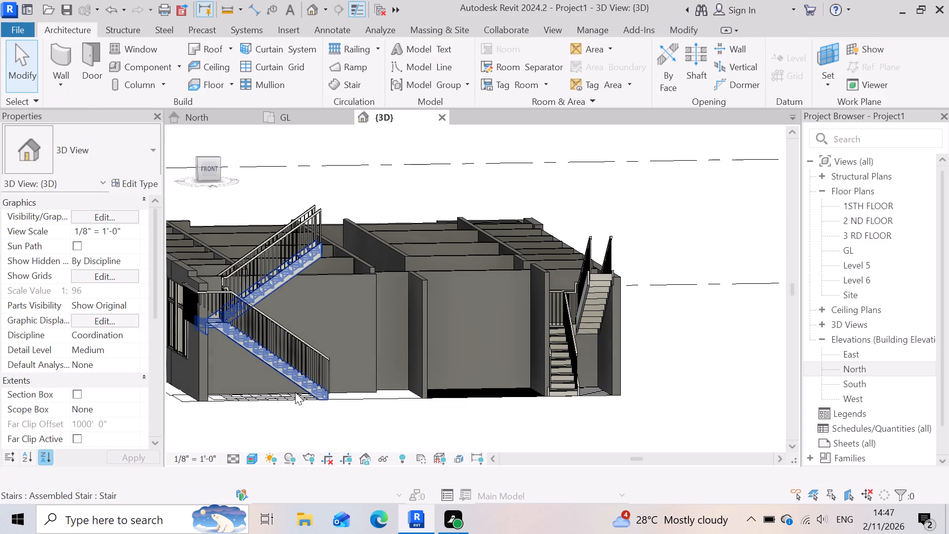
scroll(602, 347, up, 5)
scroll(529, 314, down, 3)
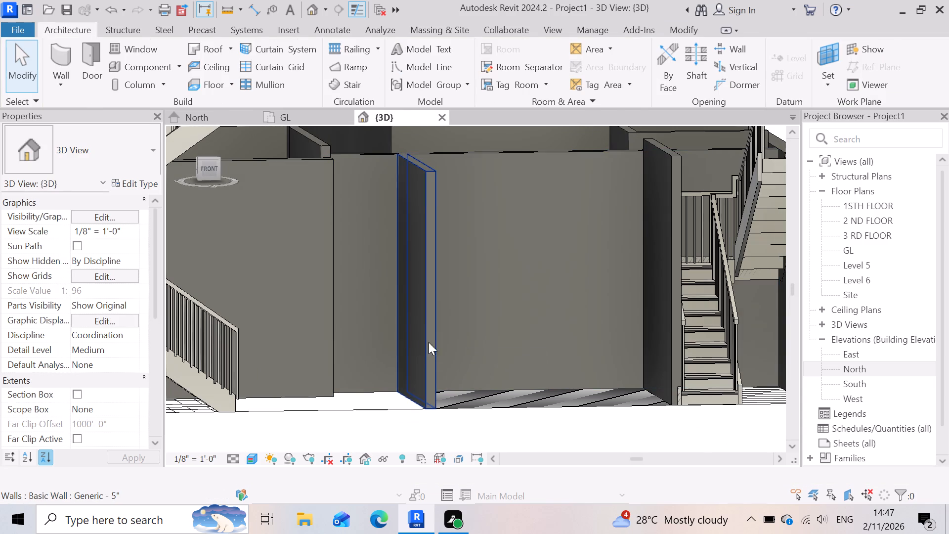
click(672, 289)
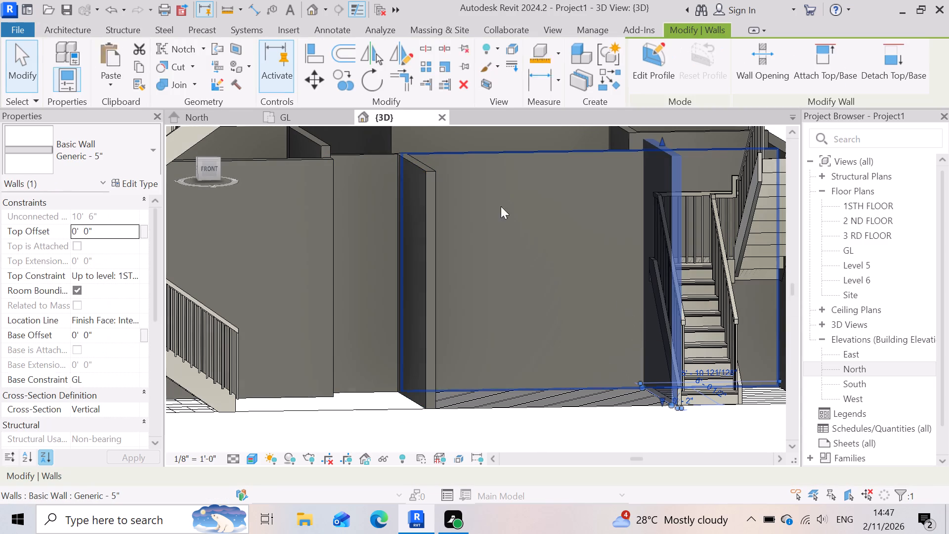
click(103, 235)
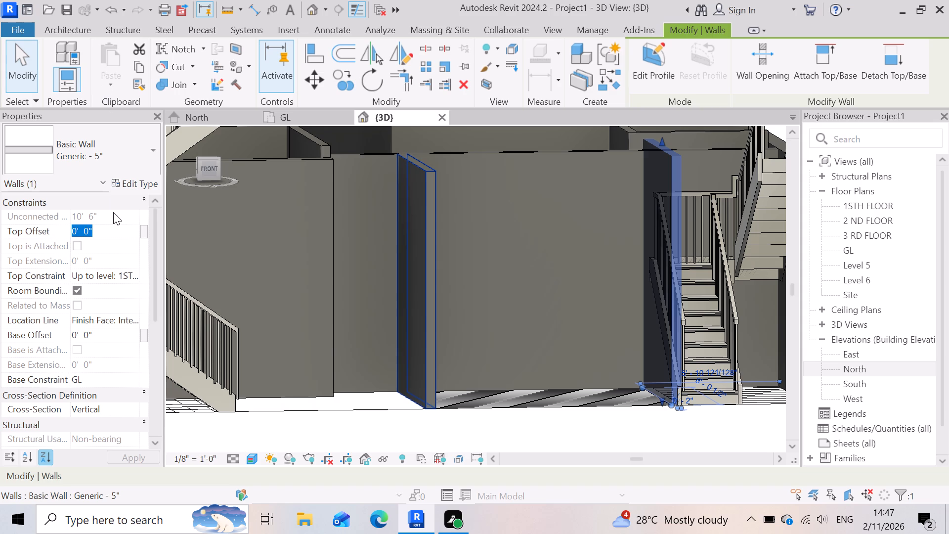
text(-6)
key(shift+quotedbl)
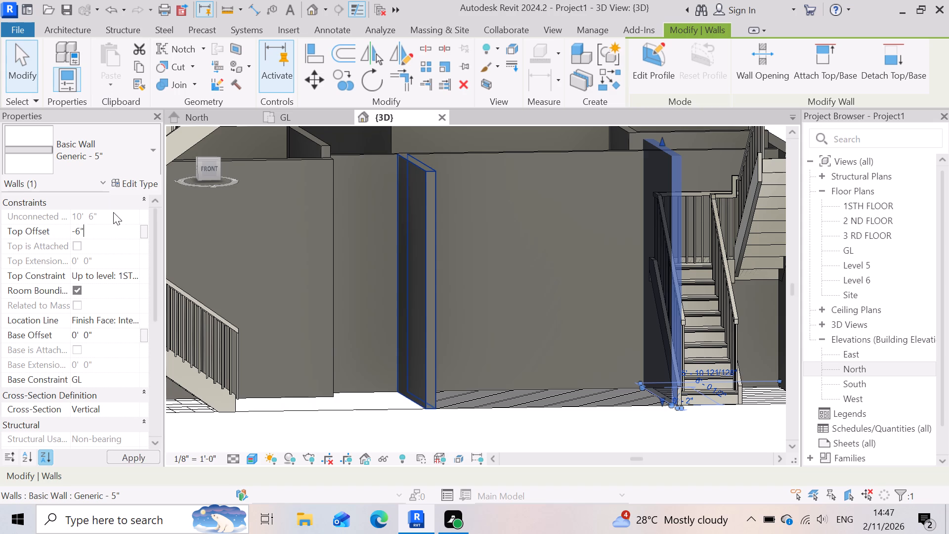
key(Return)
click(132, 457)
scroll(622, 345, down, 4)
click(597, 420)
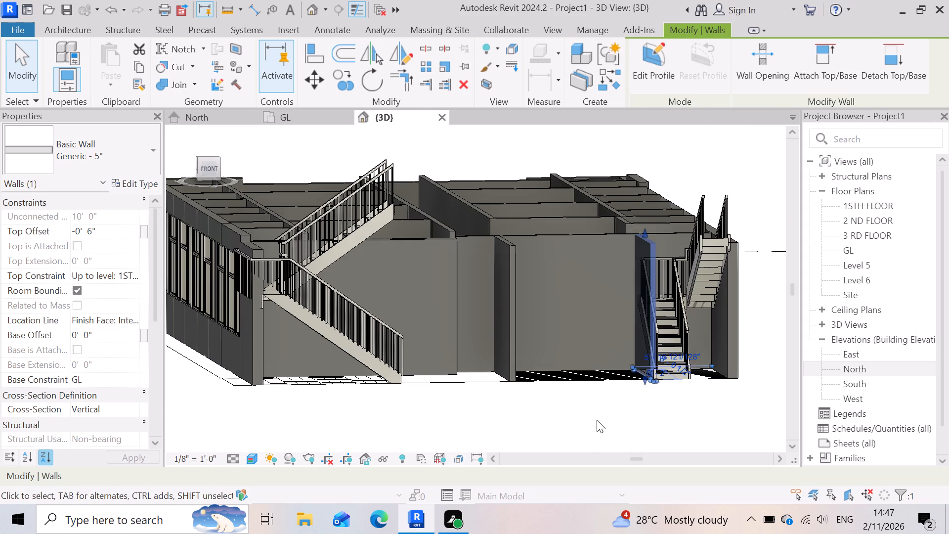
scroll(622, 322, down, 4)
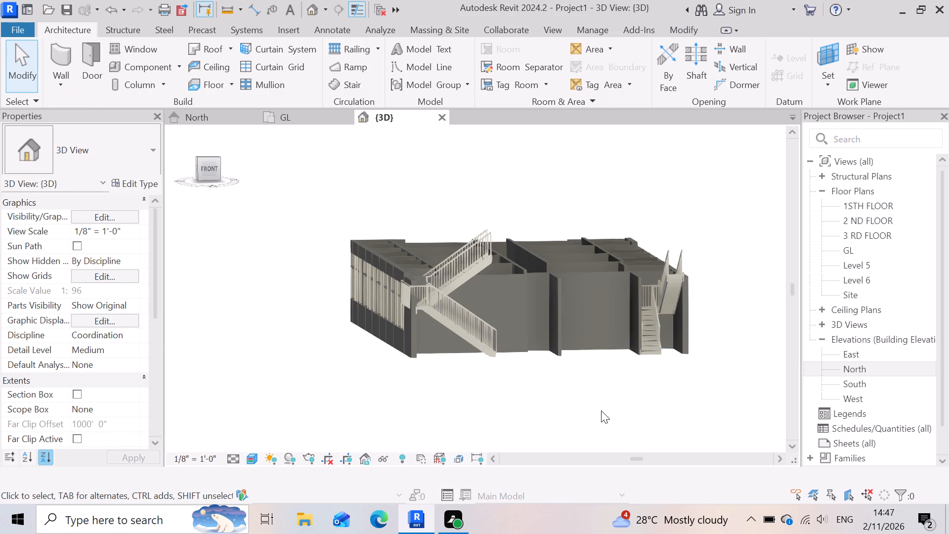
Set the offset from path to -1" for the larger stair's Handrail - Rectangular railing that protrudes through the exterior wall.
shift+middle_drag(539, 398, 462, 387)
scroll(464, 302, up, 4)
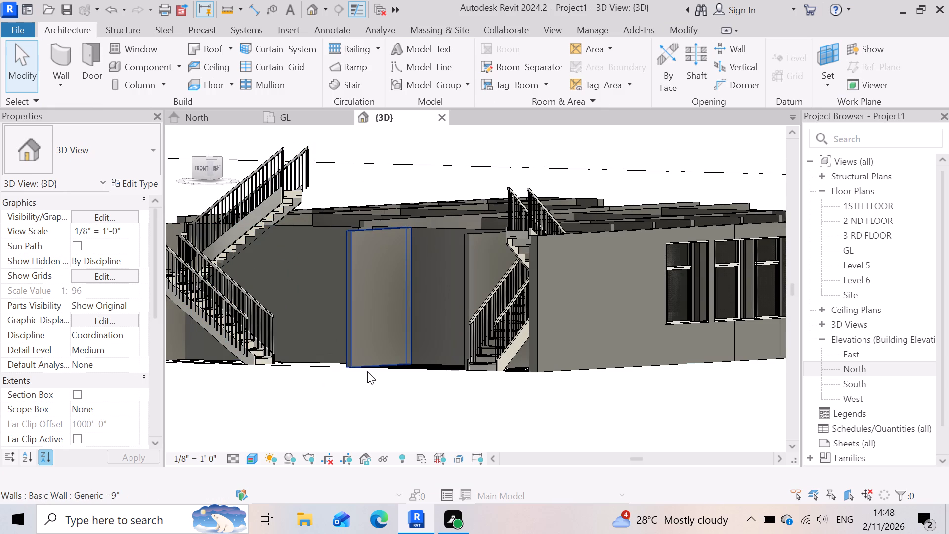
scroll(343, 348, up, 2)
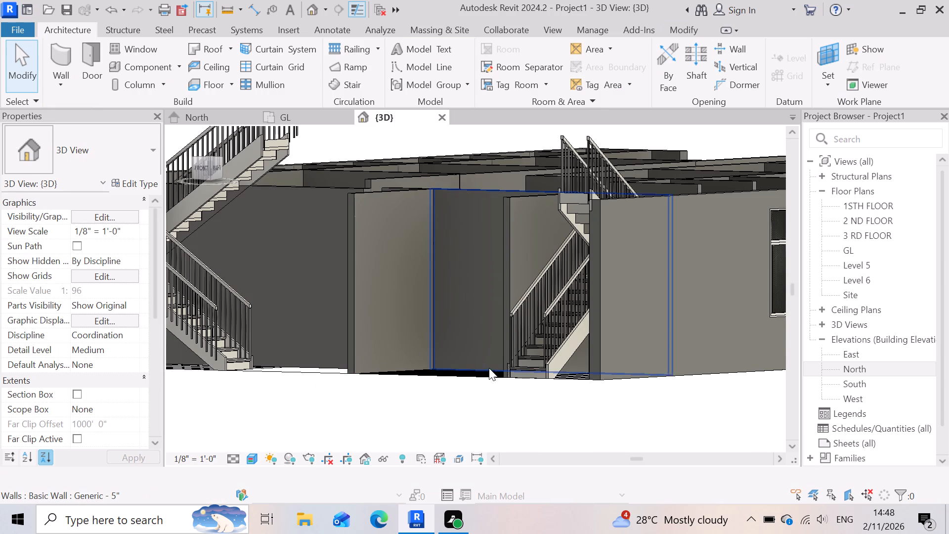
shift+middle_drag(387, 369, 529, 392)
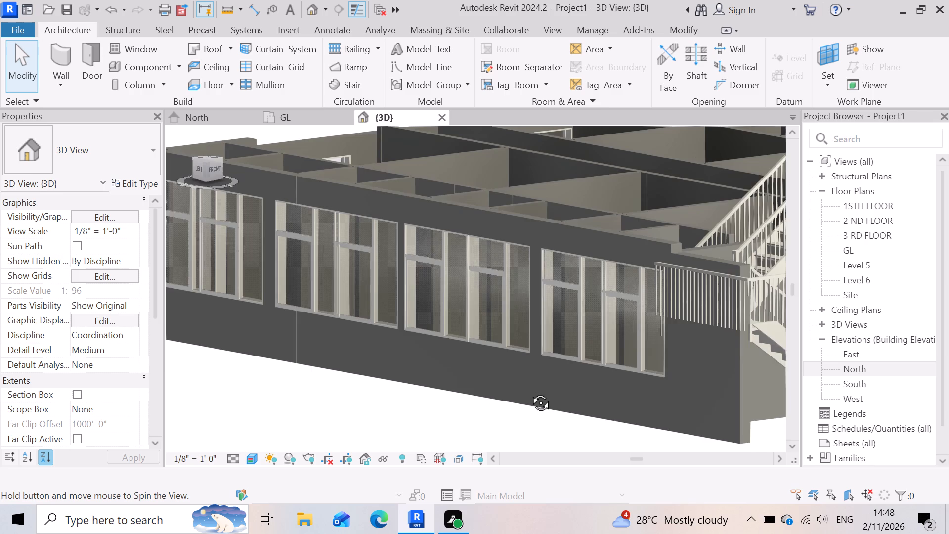
shift+middle_drag(529, 392, 489, 377)
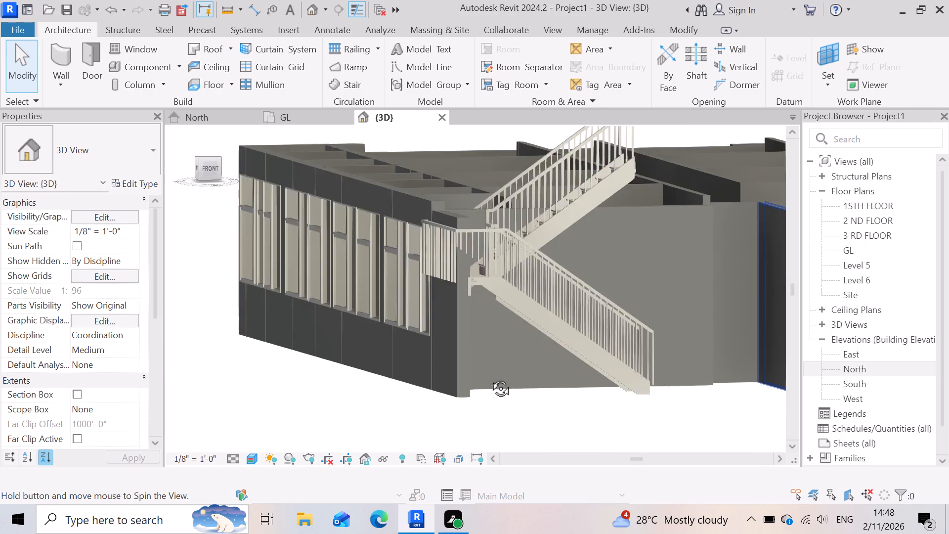
shift+middle_drag(489, 377, 504, 381)
click(346, 399)
scroll(601, 340, up, 3)
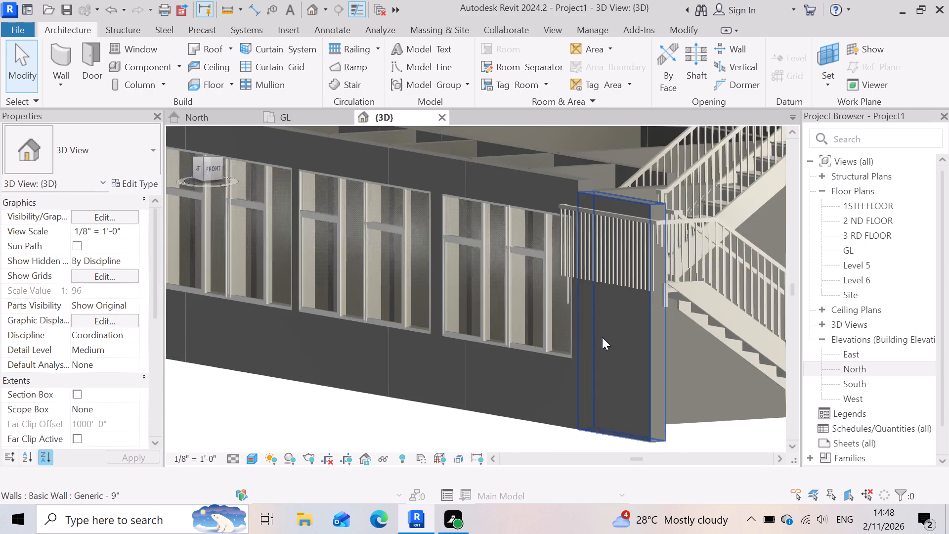
scroll(602, 337, up, 2)
click(623, 243)
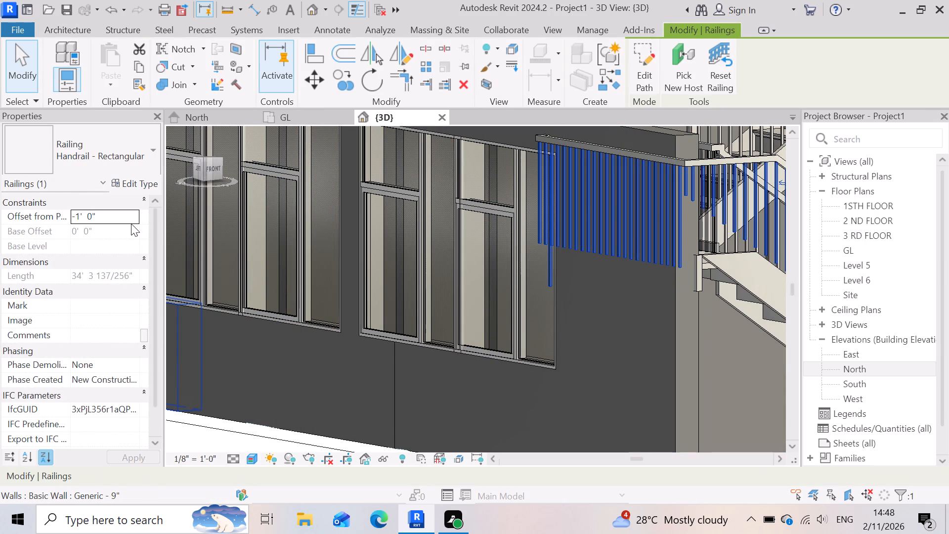
click(127, 215)
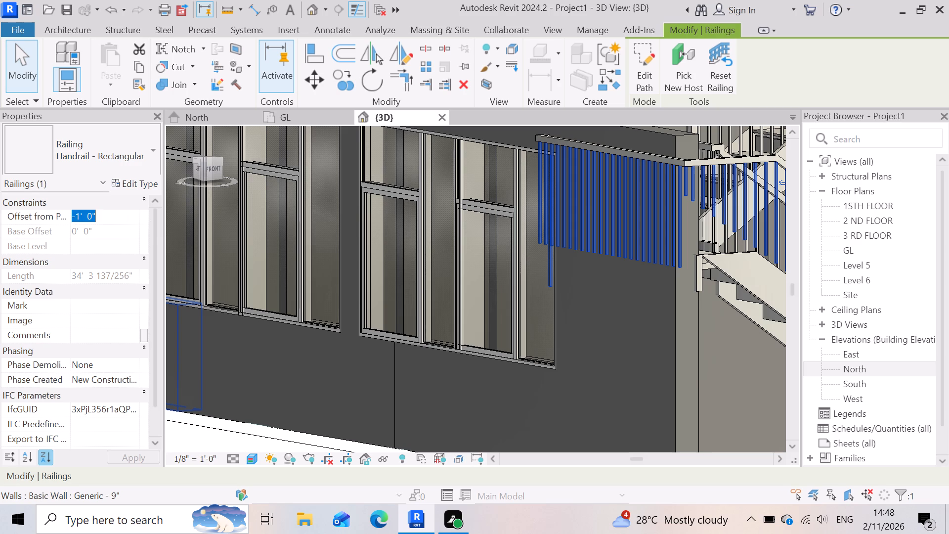
key(BackSpace)
key(minus)
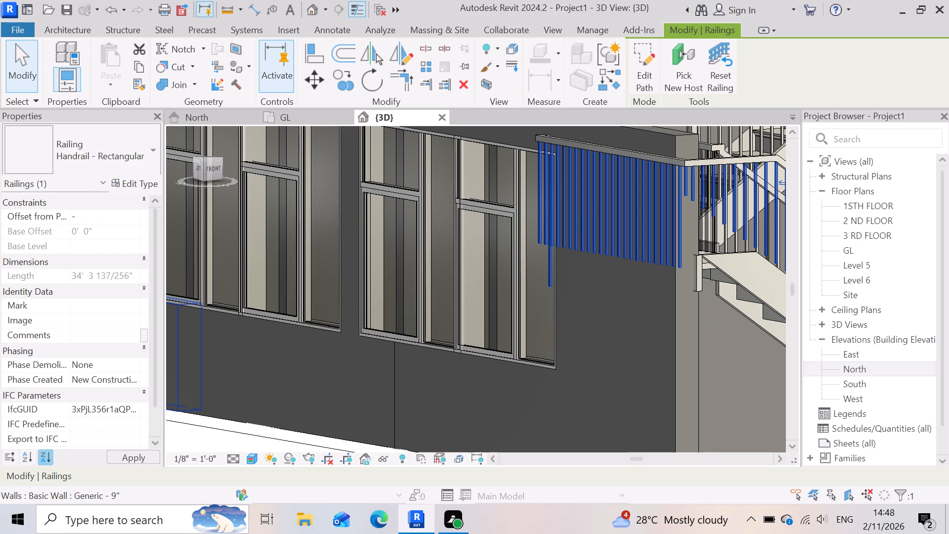
key(1)
key(shift+quotedbl)
key(Return)
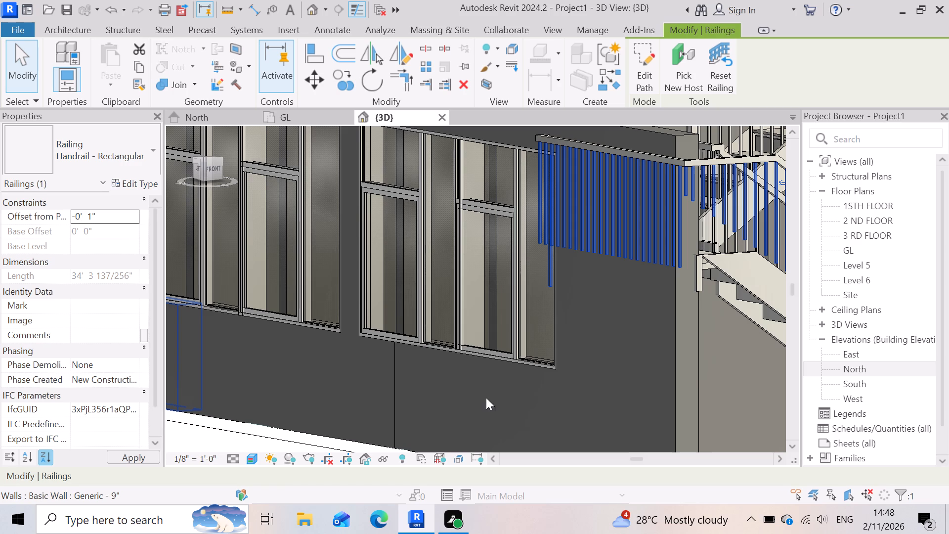
click(129, 452)
scroll(337, 388, down, 3)
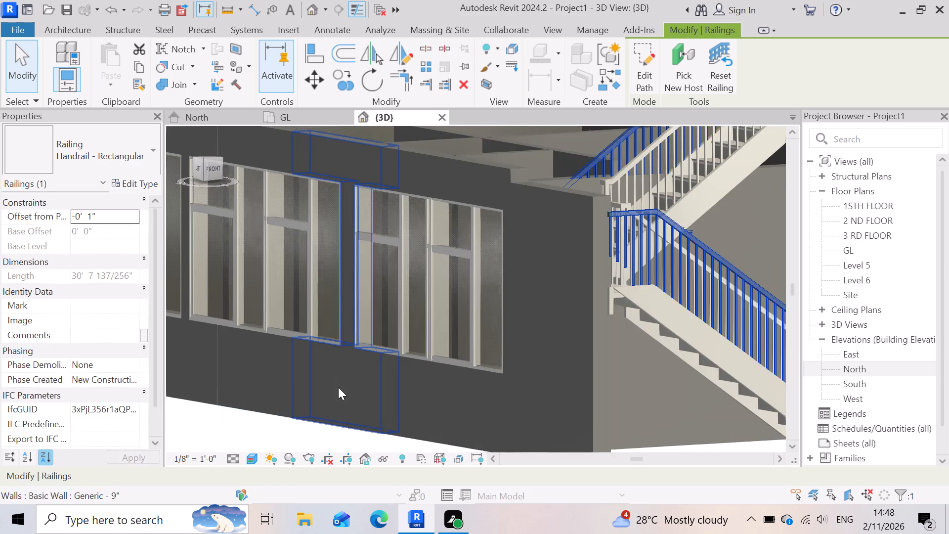
scroll(472, 367, down, 4)
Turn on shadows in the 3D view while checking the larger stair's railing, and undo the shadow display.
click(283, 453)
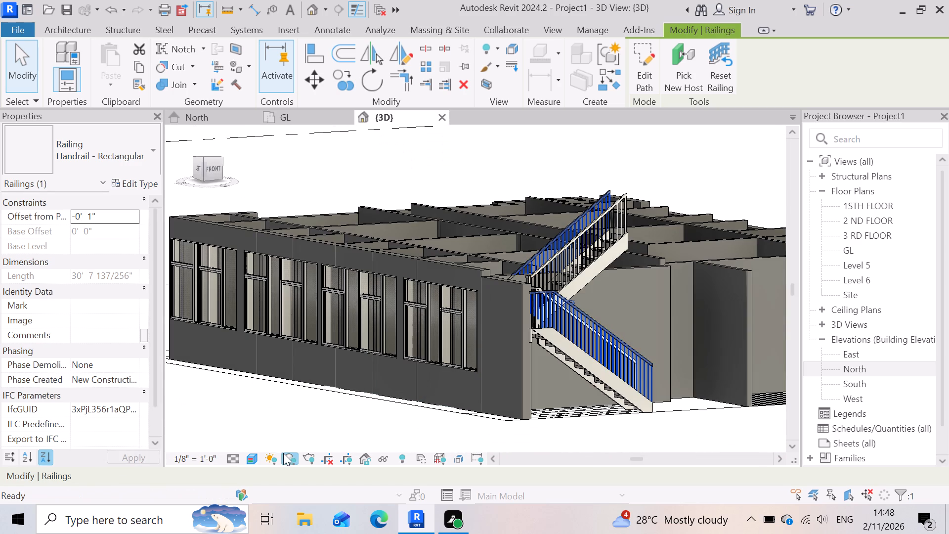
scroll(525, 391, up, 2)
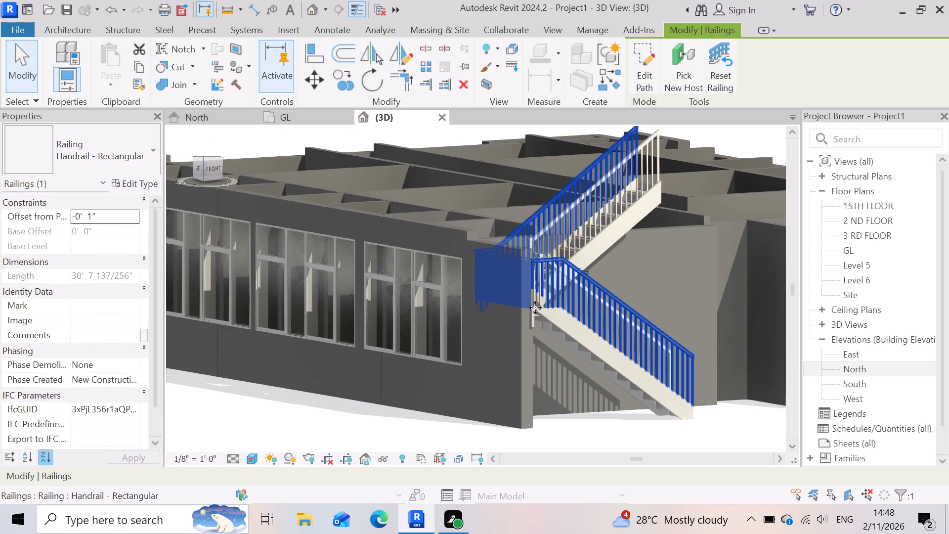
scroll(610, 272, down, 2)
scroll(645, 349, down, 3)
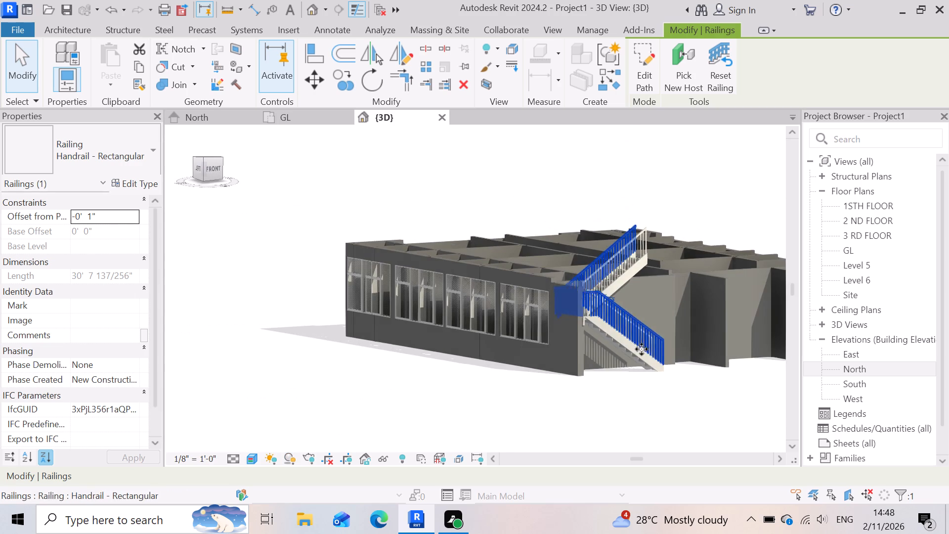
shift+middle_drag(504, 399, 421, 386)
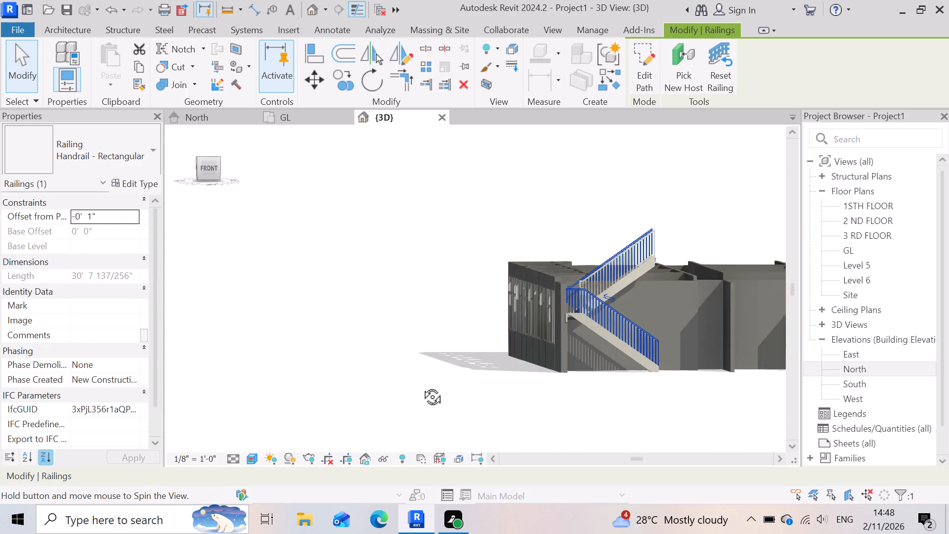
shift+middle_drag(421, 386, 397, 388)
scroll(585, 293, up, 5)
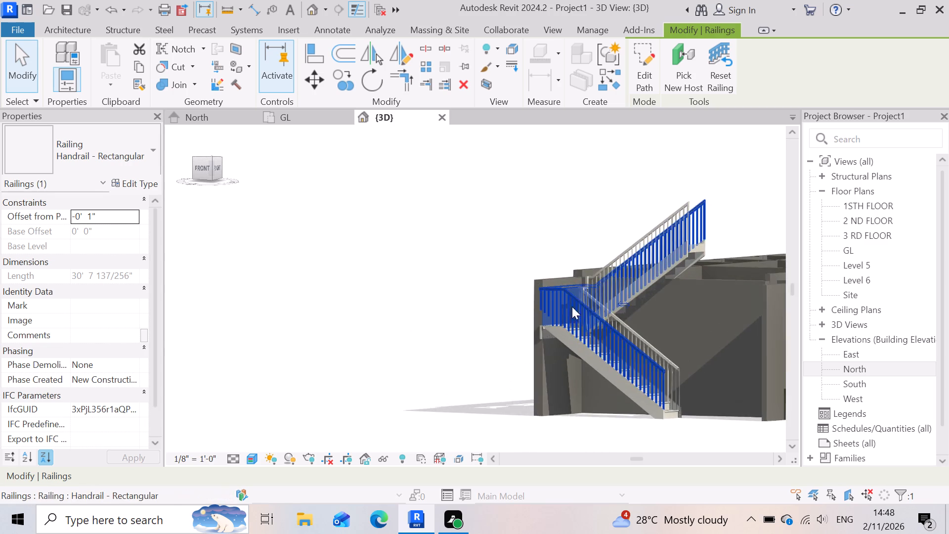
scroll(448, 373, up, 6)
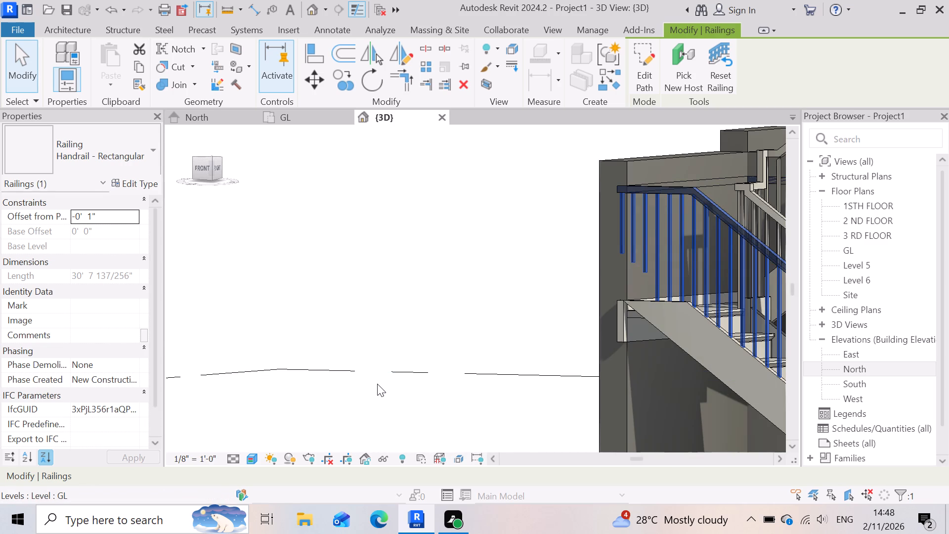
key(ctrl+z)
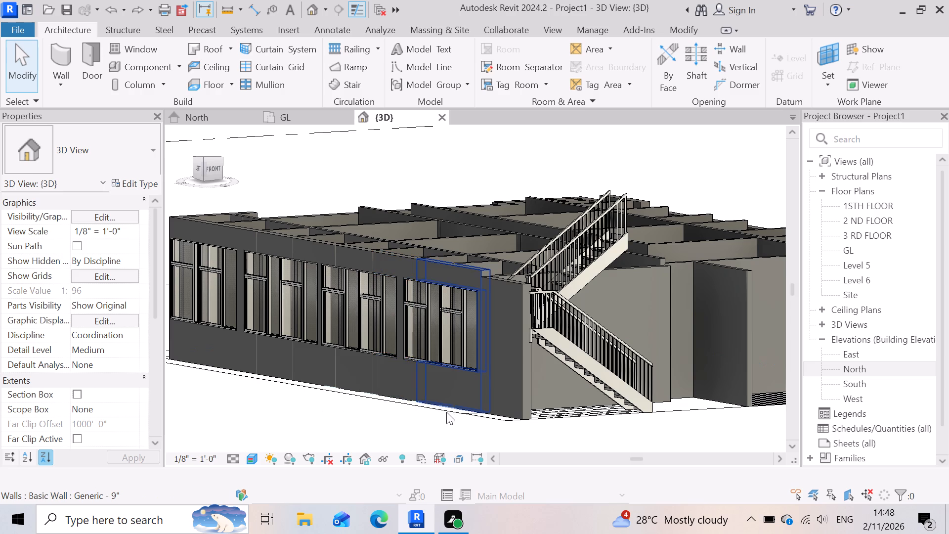
Inspect the larger stair's landing railing in 3D where it meets the Generic - 9" exterior wall.
shift+middle_drag(437, 407, 376, 430)
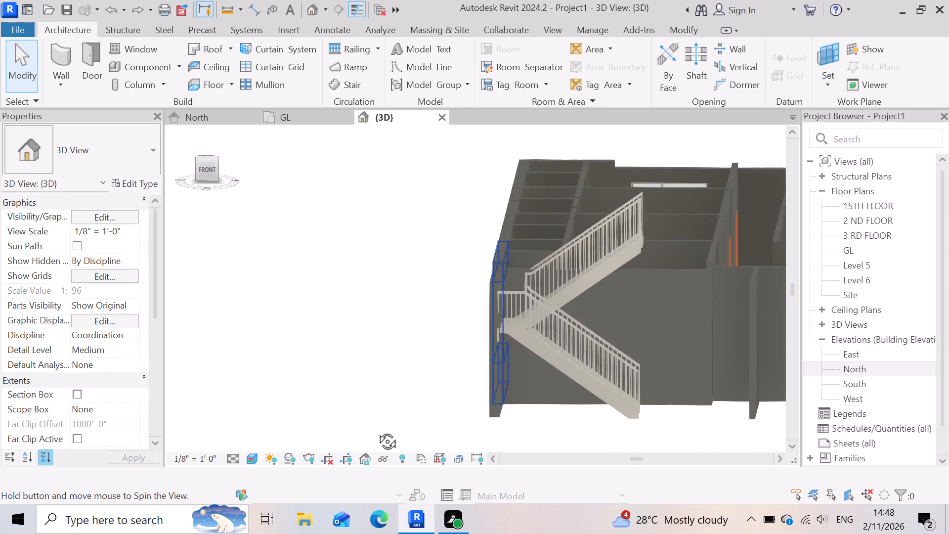
shift+middle_drag(376, 430, 377, 451)
scroll(518, 335, up, 9)
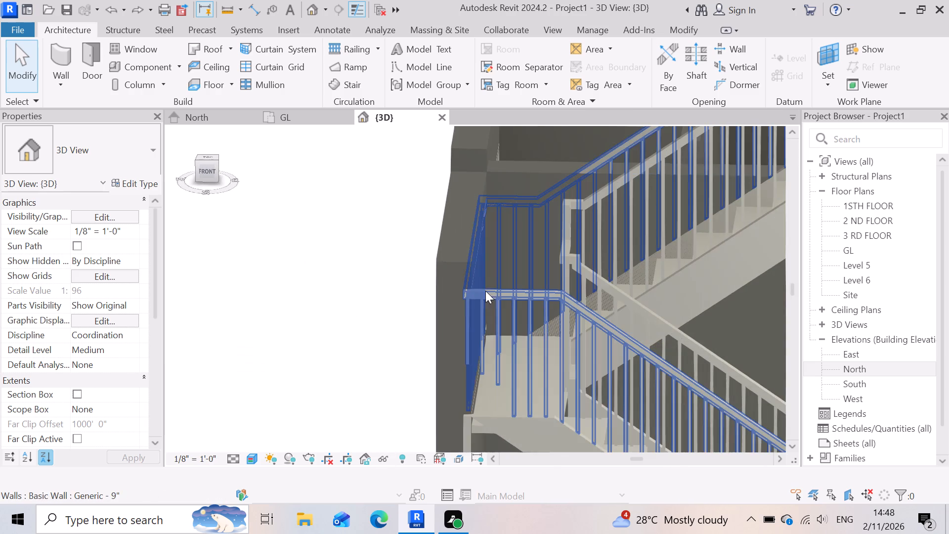
click(464, 285)
scroll(464, 285, up, 1)
scroll(471, 382, up, 2)
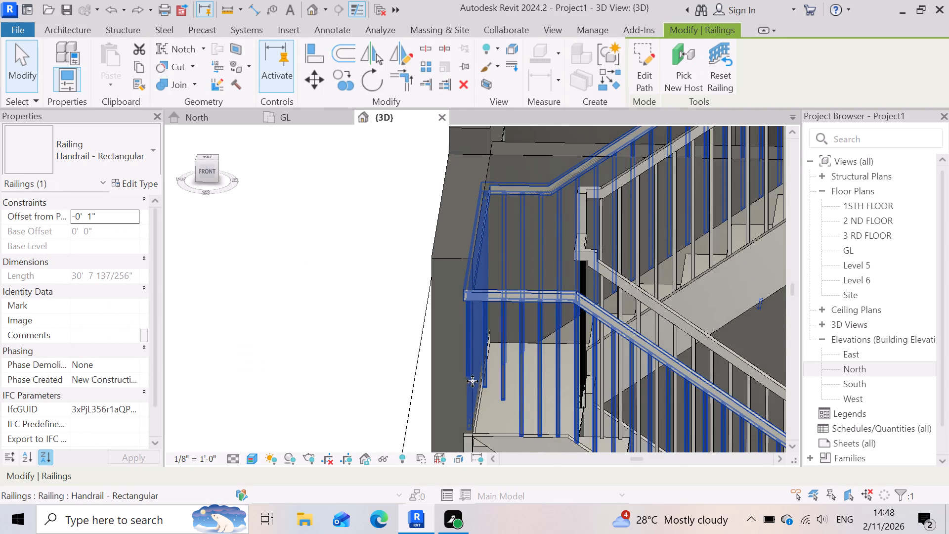
scroll(473, 381, up, 4)
click(488, 309)
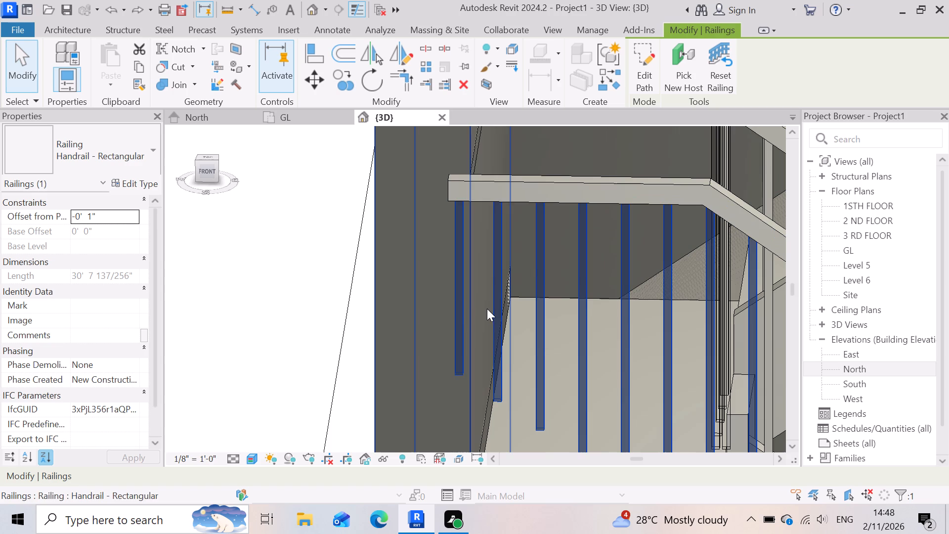
click(456, 295)
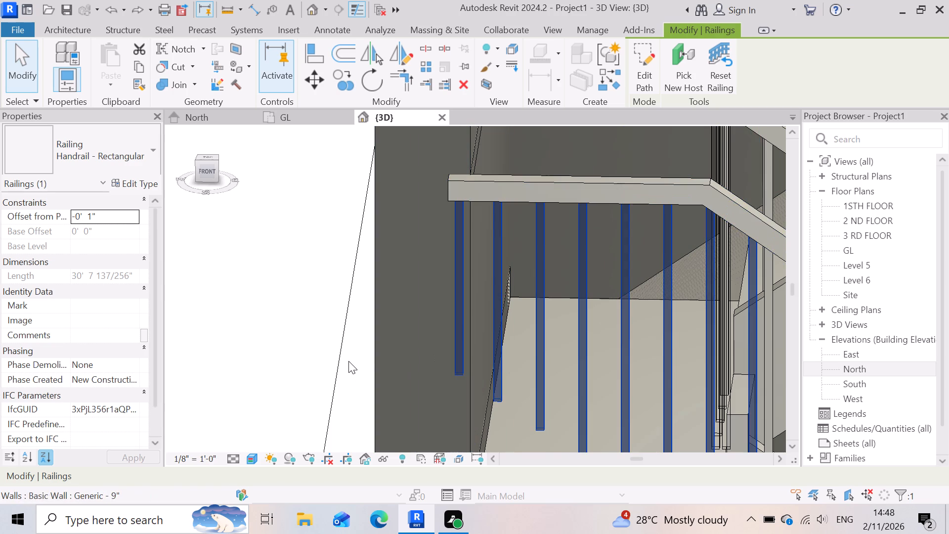
middle_drag(328, 360, 468, 354)
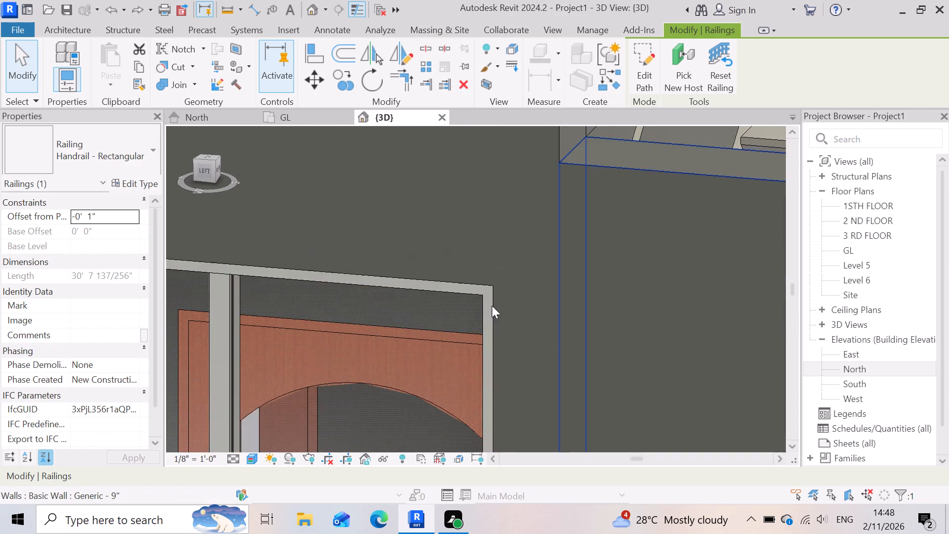
scroll(411, 252, down, 7)
scroll(429, 318, down, 3)
click(524, 355)
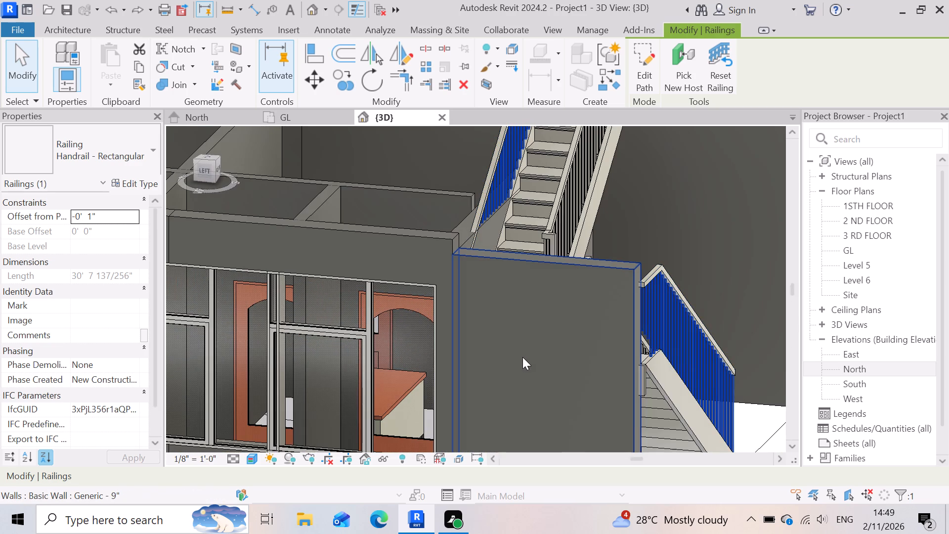
scroll(555, 393, up, 2)
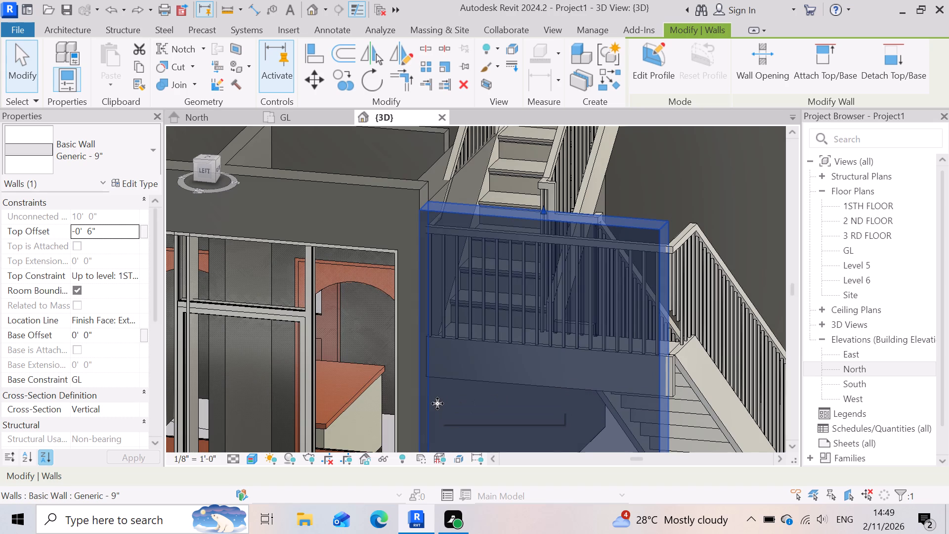
scroll(596, 319, down, 11)
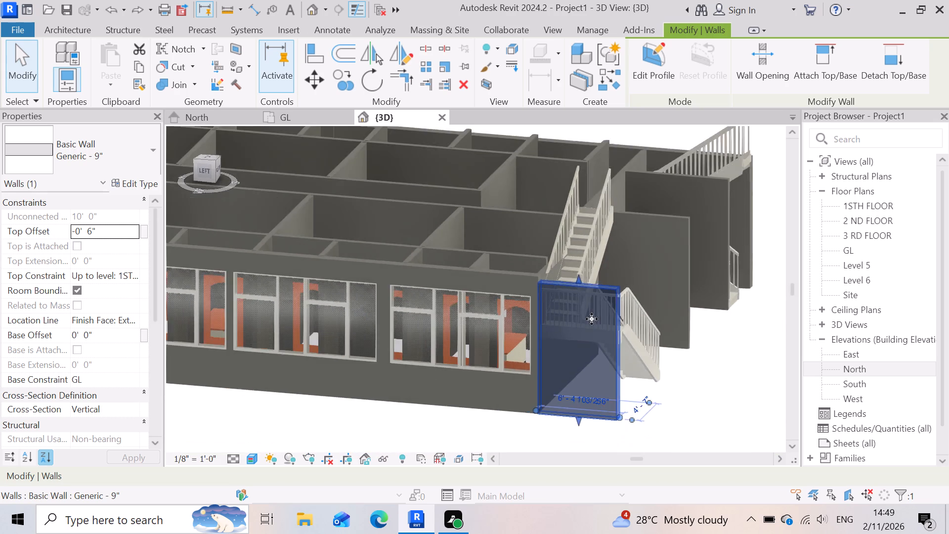
click(445, 402)
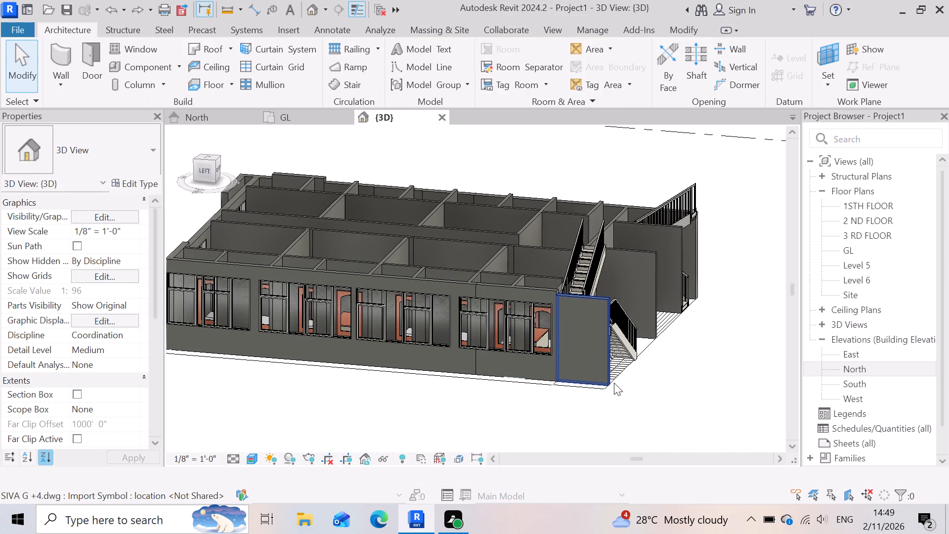
Check the Generic - 9" exterior wall beside the larger stair and the Generic - 5" wall by the narrower stair in 3D.
click(587, 367)
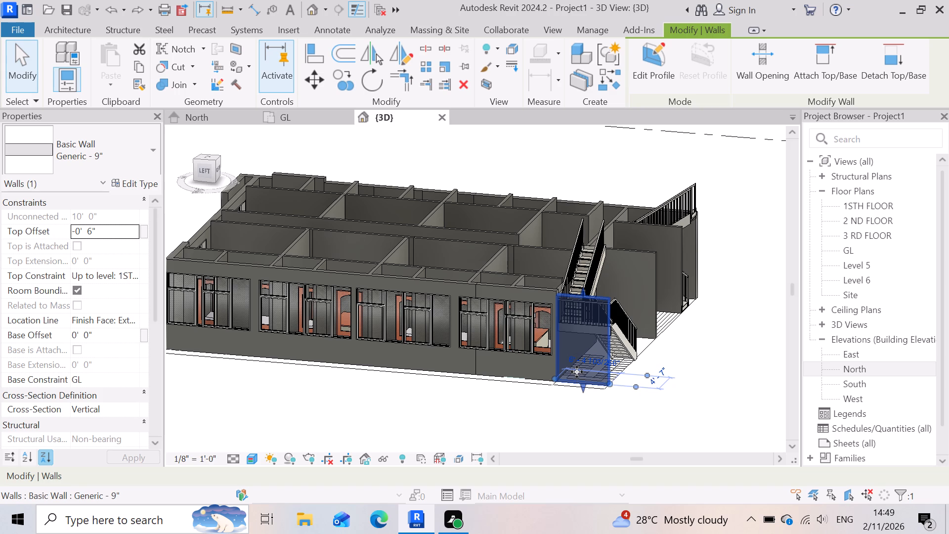
scroll(727, 257, up, 2)
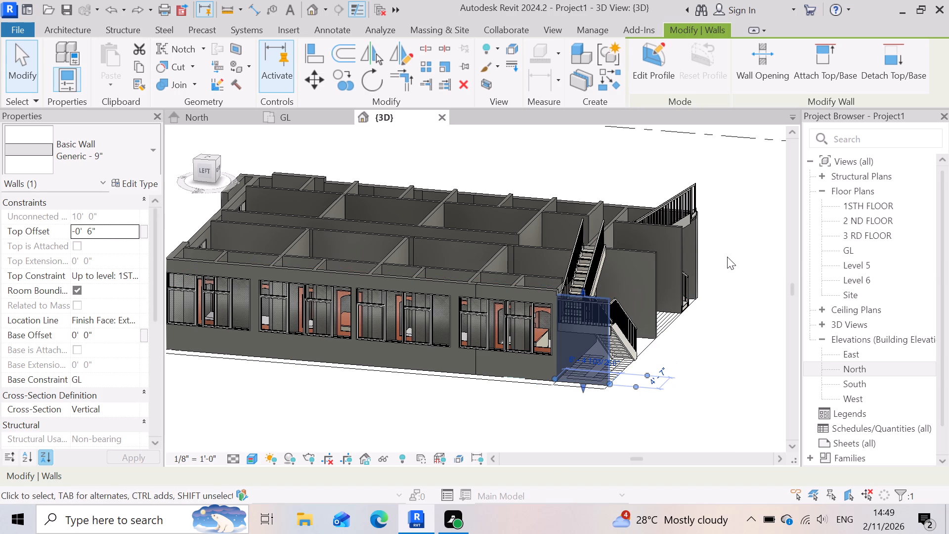
scroll(727, 257, up, 1)
scroll(634, 262, up, 3)
click(639, 257)
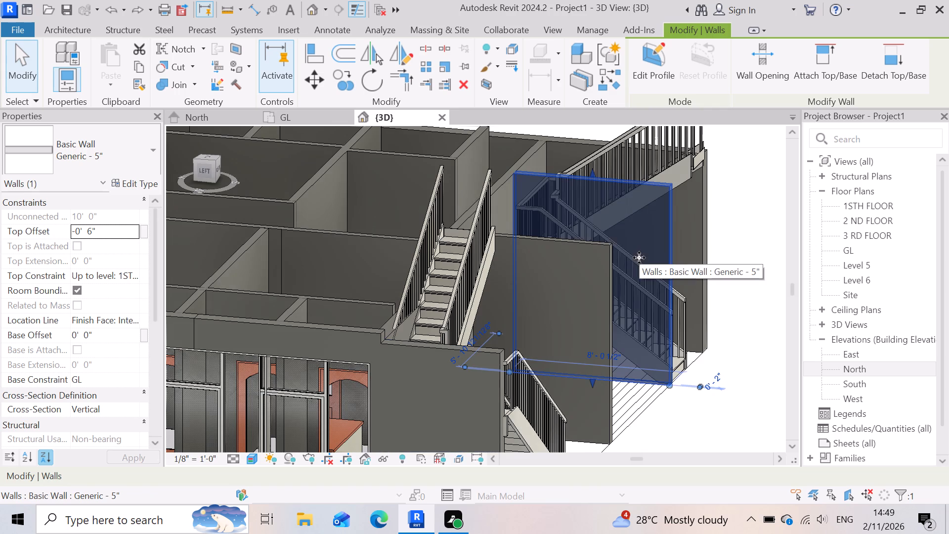
scroll(655, 263, down, 3)
scroll(537, 414, up, 1)
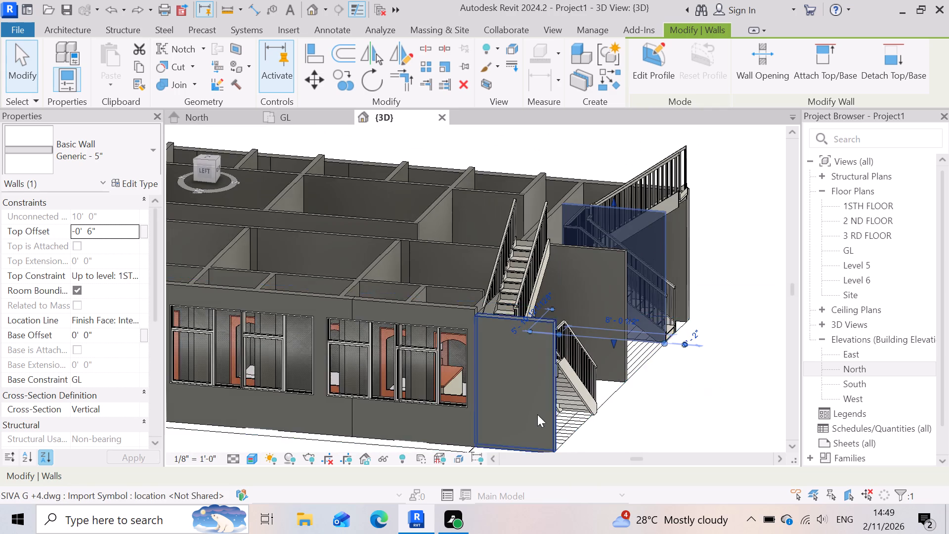
scroll(537, 414, up, 1)
click(527, 381)
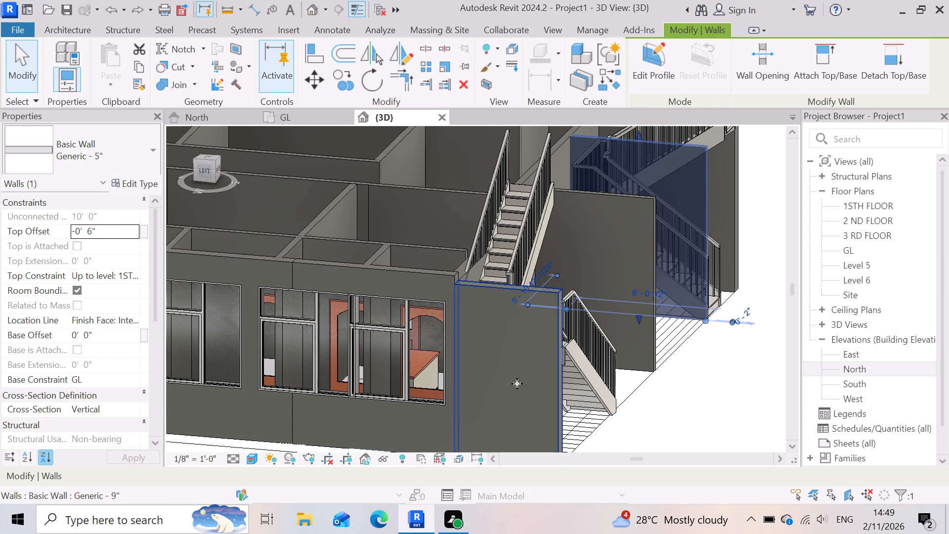
scroll(498, 405, up, 3)
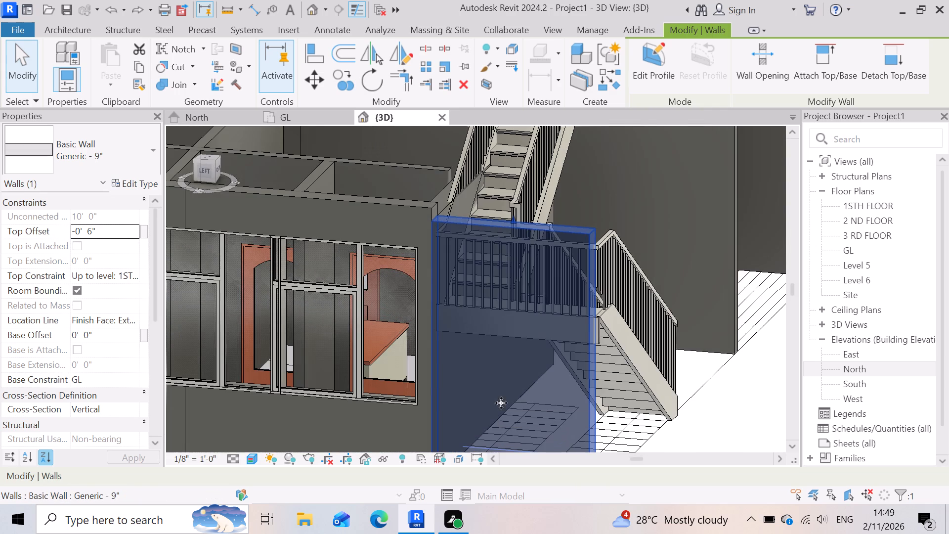
scroll(578, 370, down, 8)
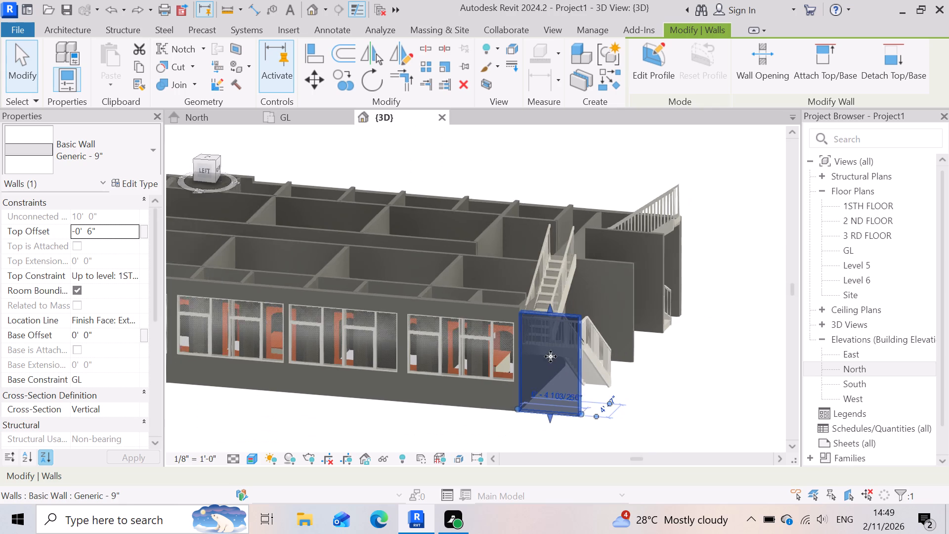
shift+middle_drag(429, 445, 380, 418)
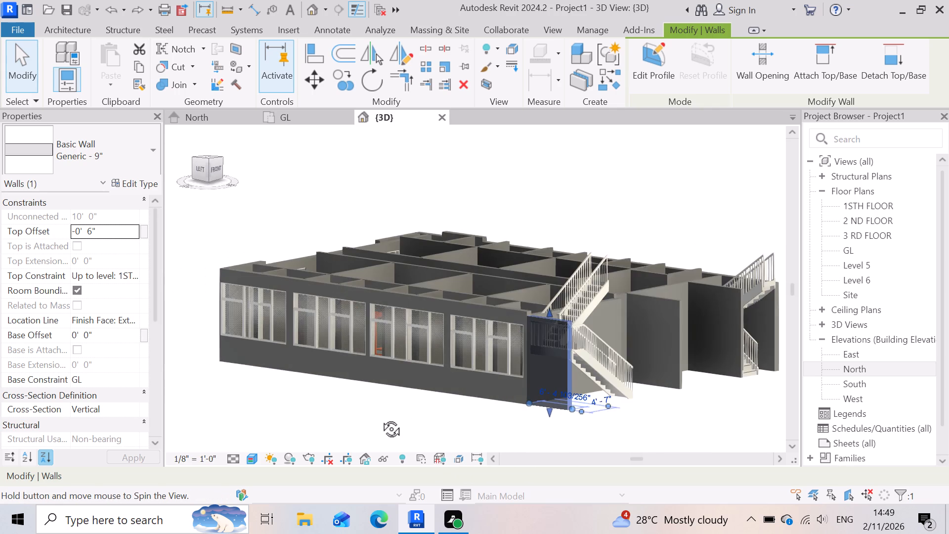
shift+middle_drag(380, 418, 287, 400)
click(317, 405)
Examine both stairs in 3D from the front and side, including their bottom steps and surrounding walls.
scroll(610, 476, up, 3)
scroll(586, 428, up, 7)
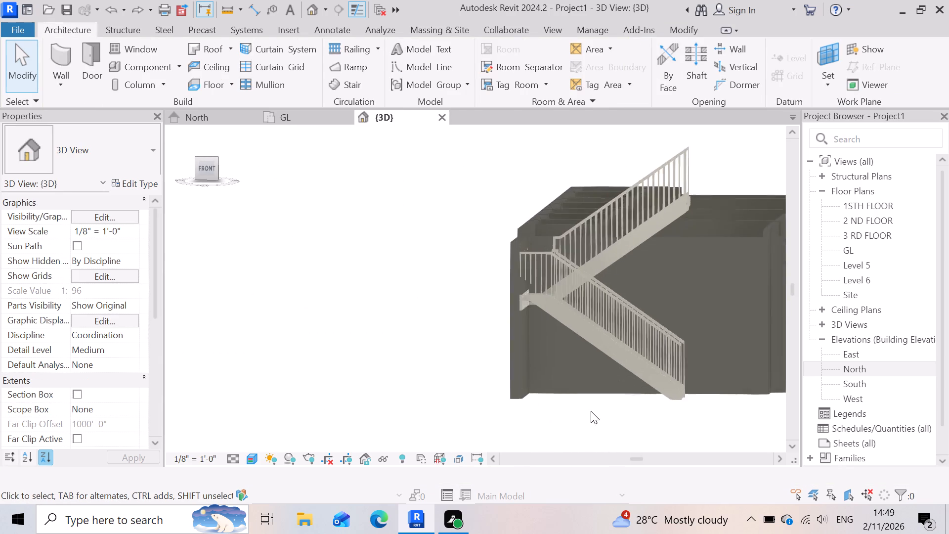
scroll(400, 407, down, 9)
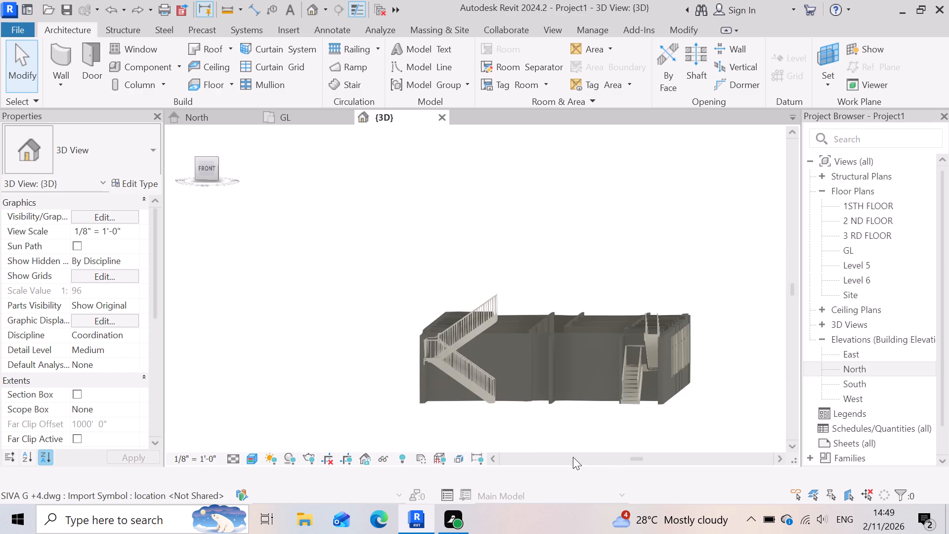
shift+middle_drag(613, 449, 532, 428)
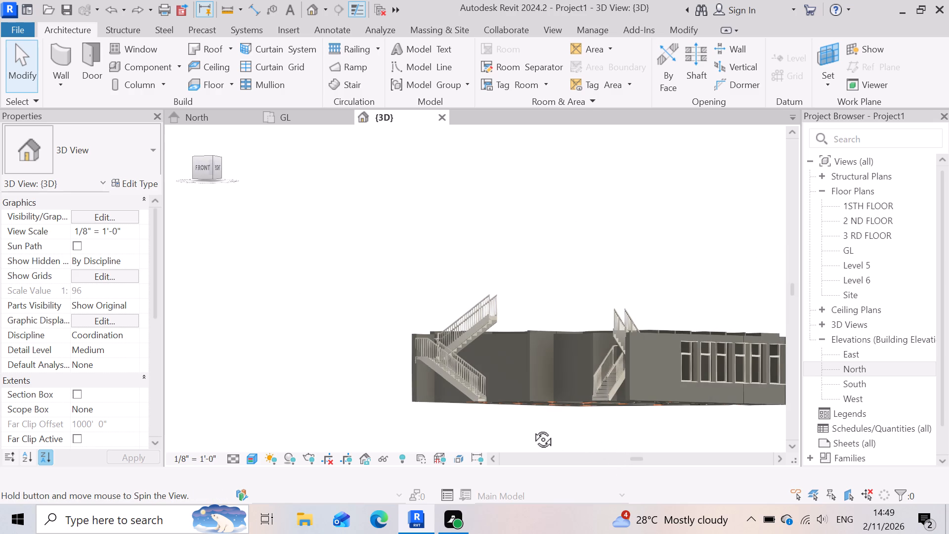
shift+middle_drag(532, 428, 494, 428)
scroll(503, 426, up, 4)
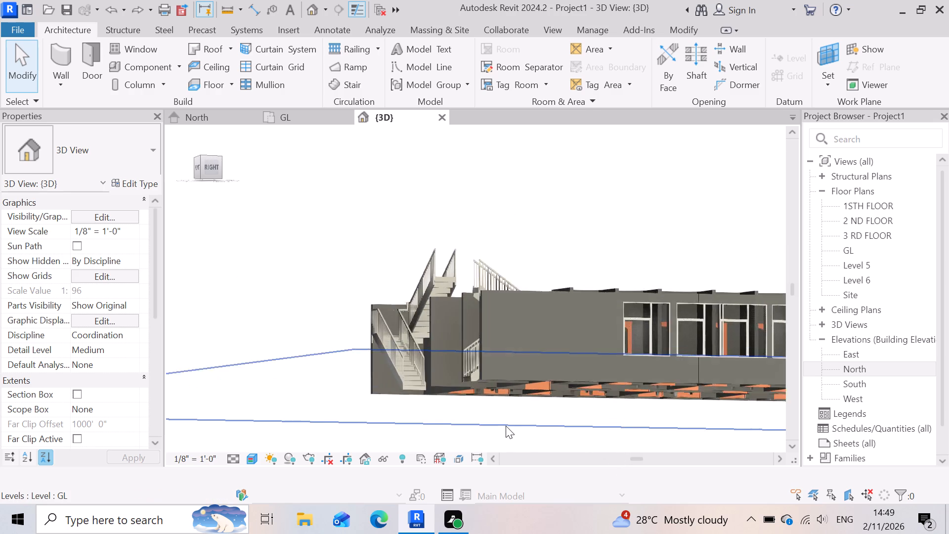
scroll(506, 426, up, 4)
scroll(234, 362, up, 2)
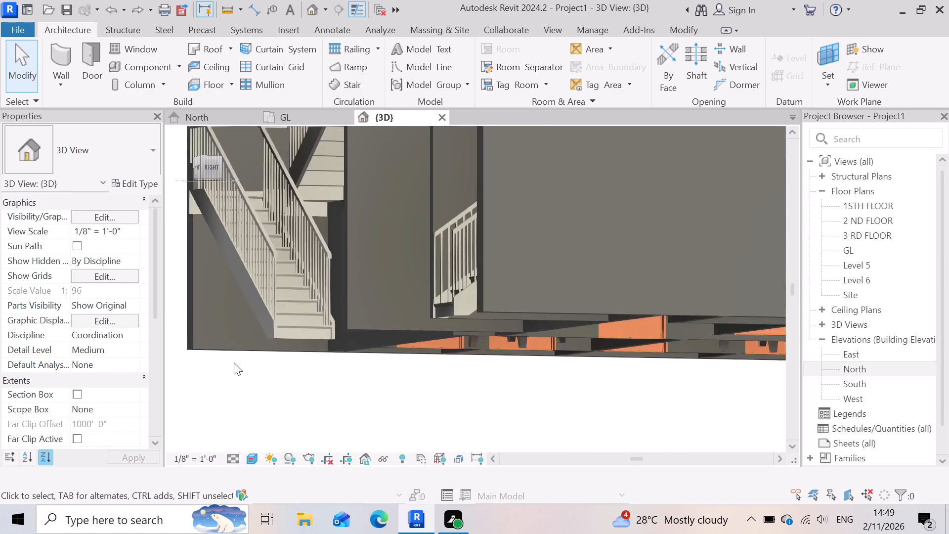
scroll(234, 362, up, 4)
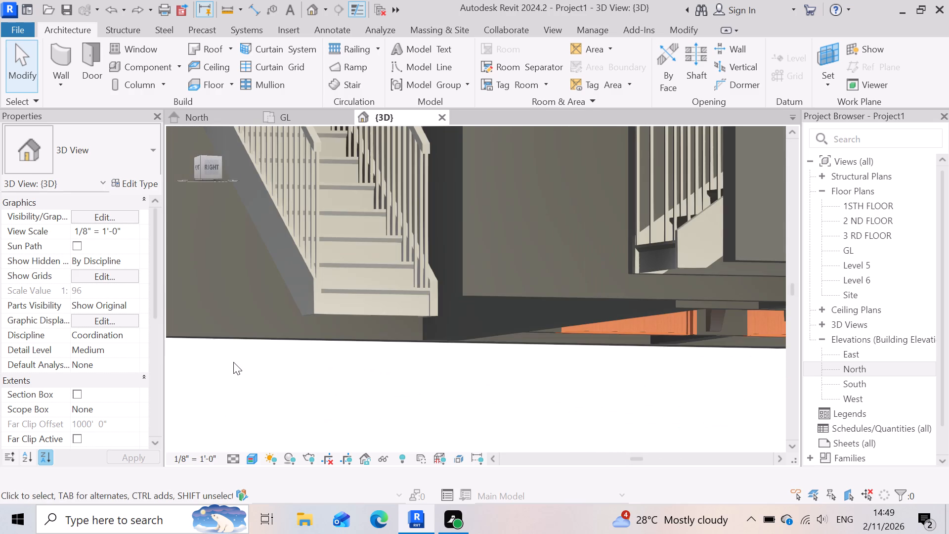
shift+middle_drag(340, 389, 398, 400)
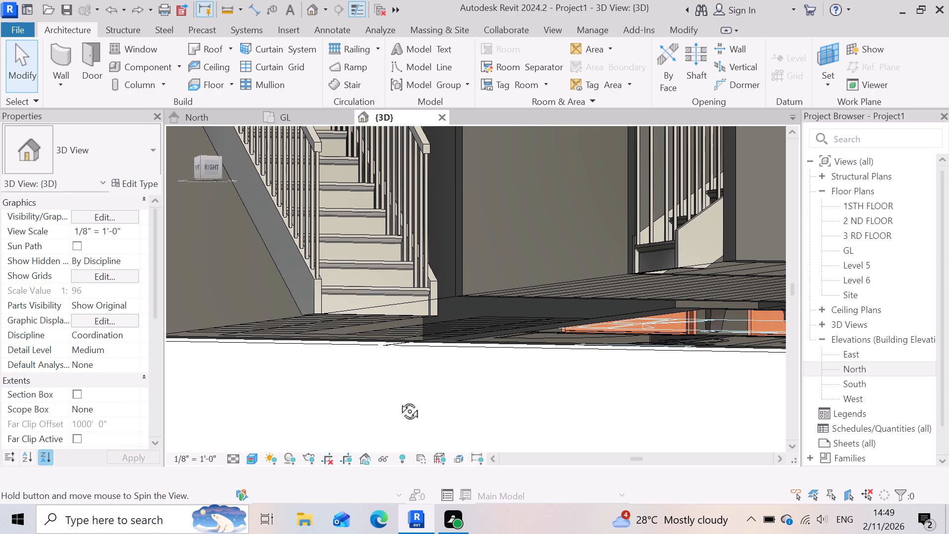
shift+middle_drag(398, 400, 460, 422)
scroll(368, 388, down, 3)
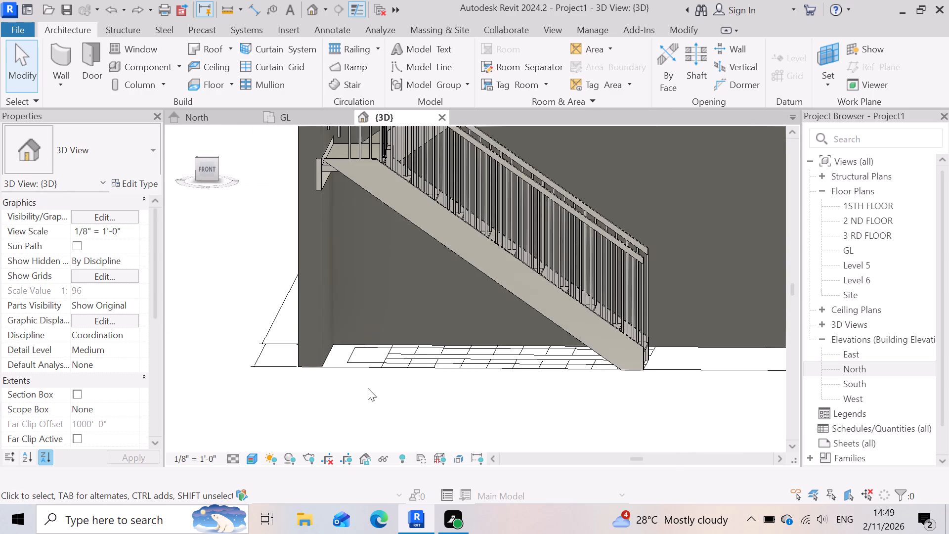
scroll(366, 388, down, 3)
scroll(571, 414, down, 2)
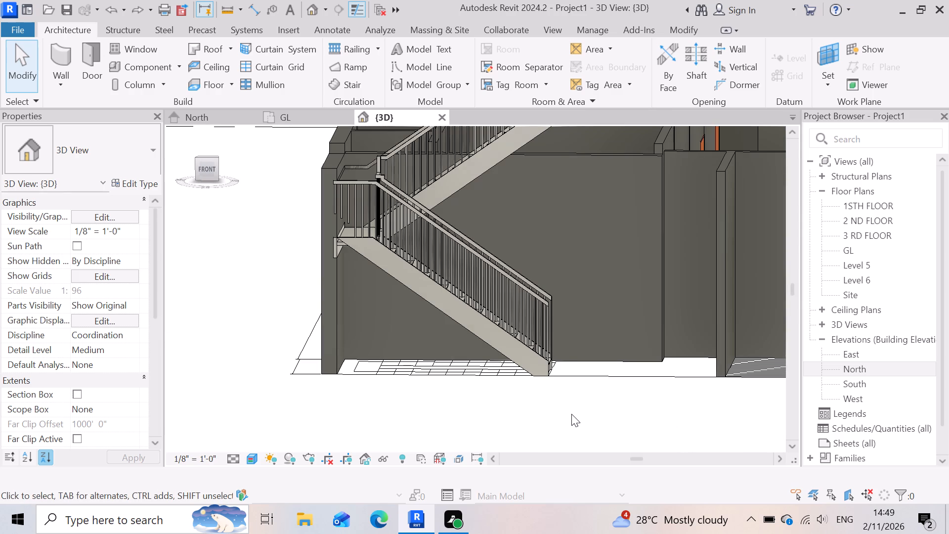
scroll(571, 414, down, 1)
scroll(717, 409, up, 4)
scroll(402, 370, down, 3)
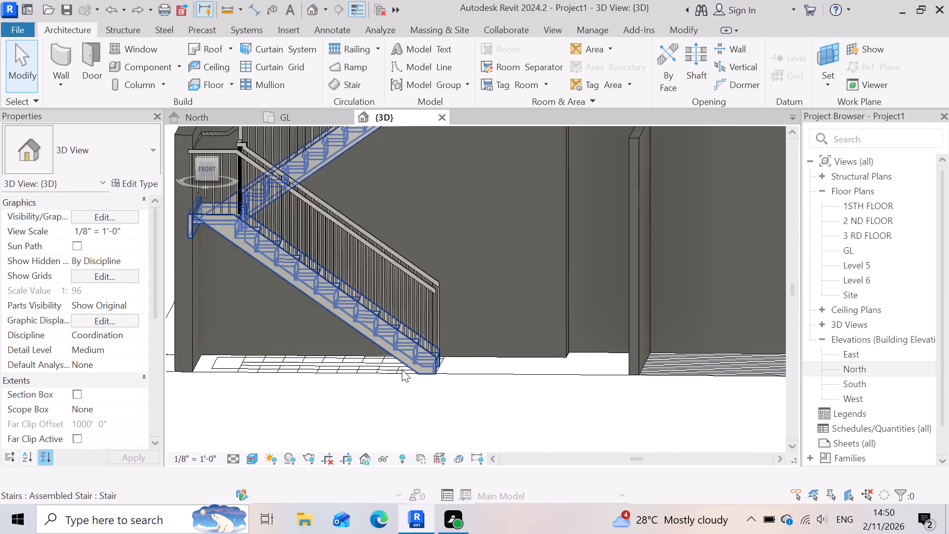
scroll(402, 369, down, 3)
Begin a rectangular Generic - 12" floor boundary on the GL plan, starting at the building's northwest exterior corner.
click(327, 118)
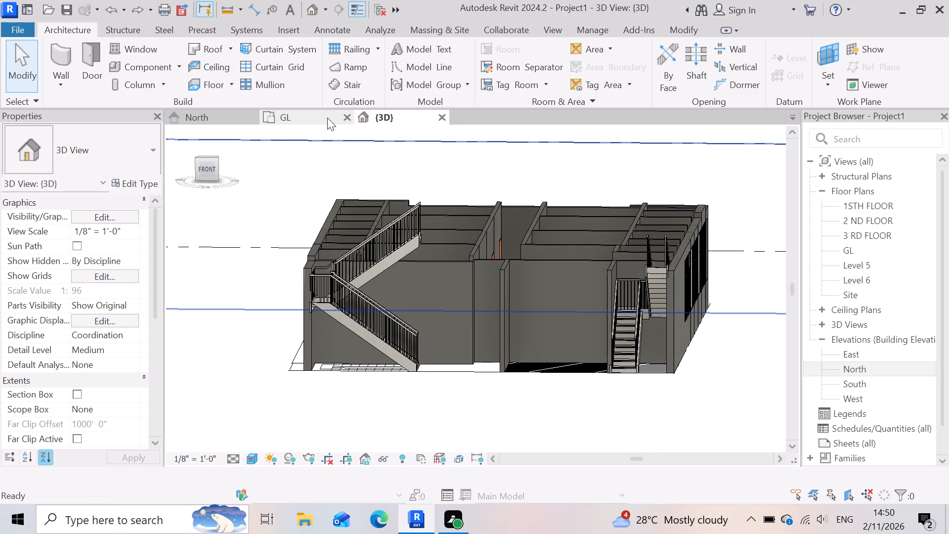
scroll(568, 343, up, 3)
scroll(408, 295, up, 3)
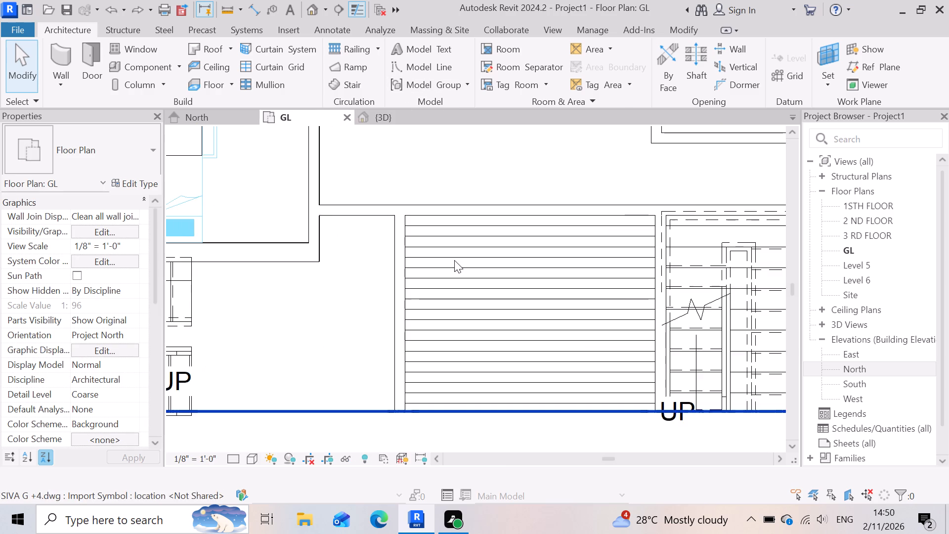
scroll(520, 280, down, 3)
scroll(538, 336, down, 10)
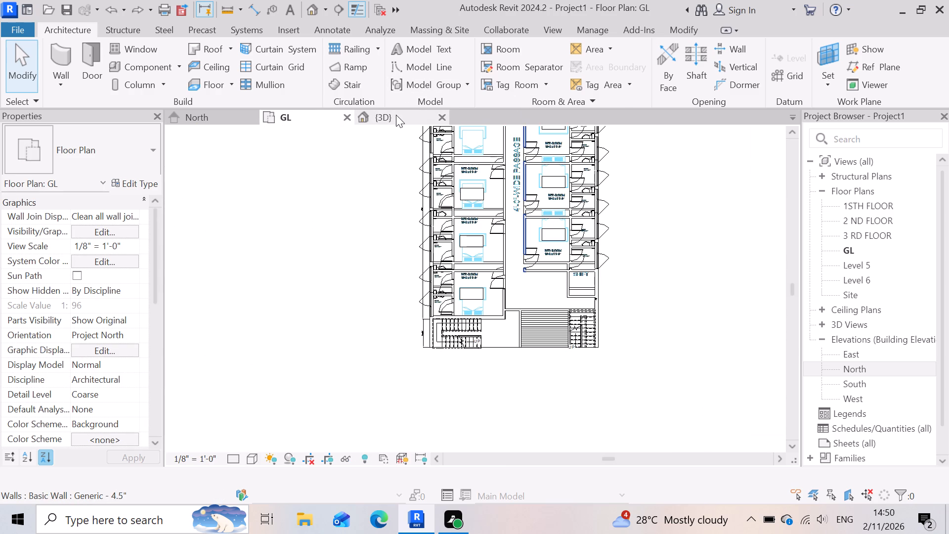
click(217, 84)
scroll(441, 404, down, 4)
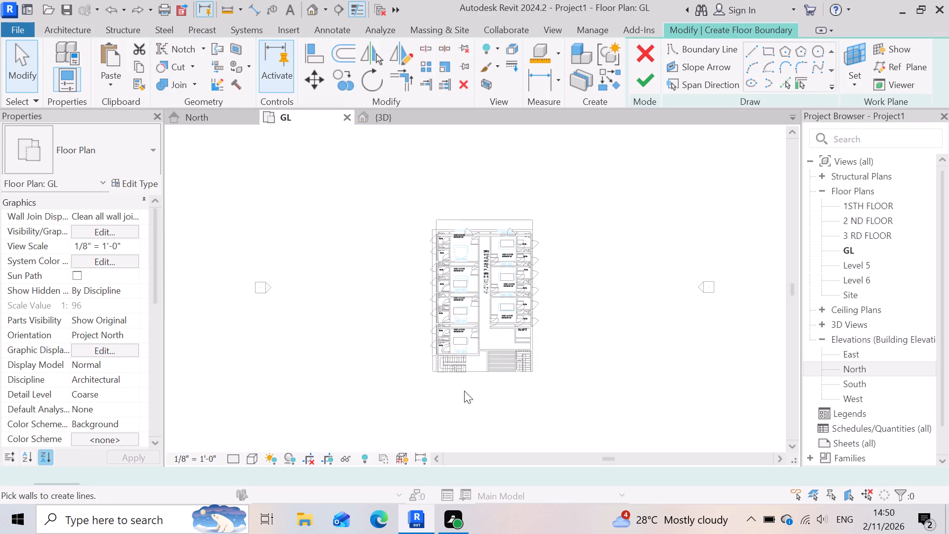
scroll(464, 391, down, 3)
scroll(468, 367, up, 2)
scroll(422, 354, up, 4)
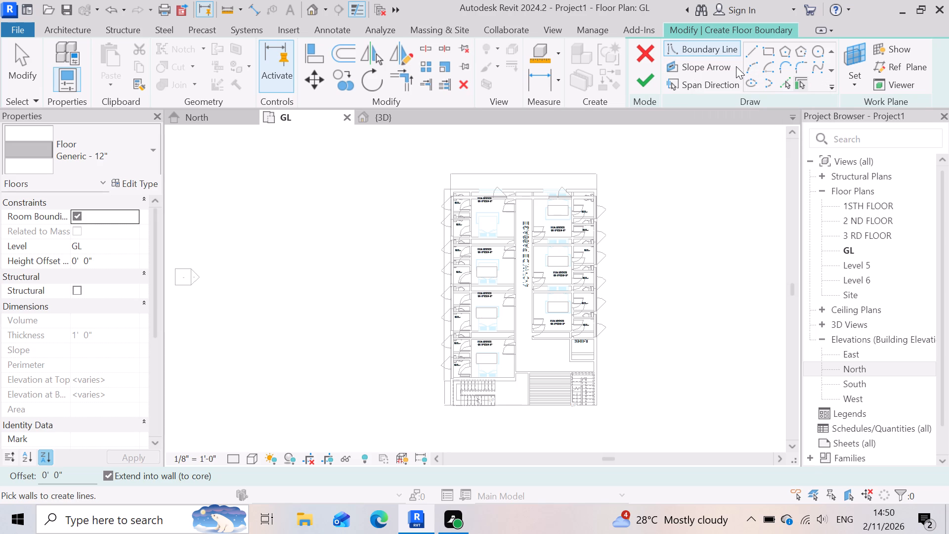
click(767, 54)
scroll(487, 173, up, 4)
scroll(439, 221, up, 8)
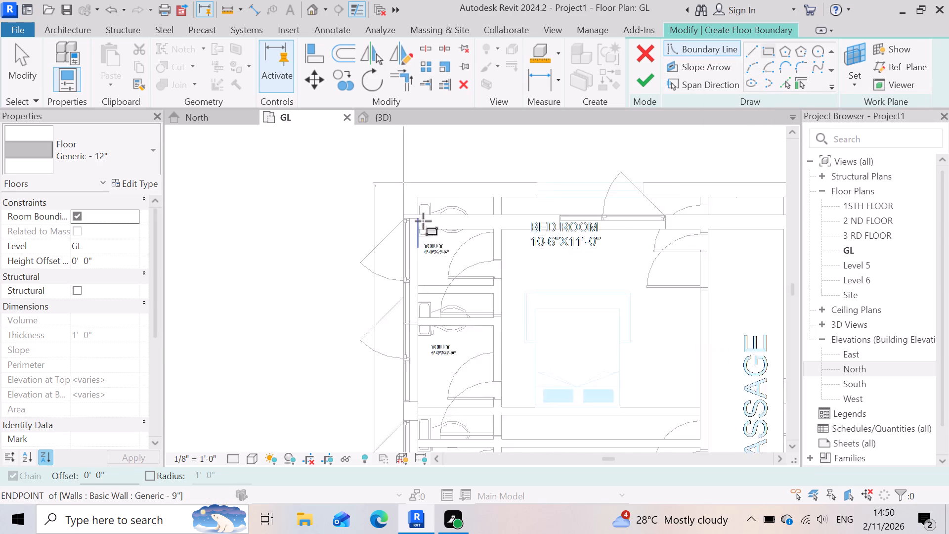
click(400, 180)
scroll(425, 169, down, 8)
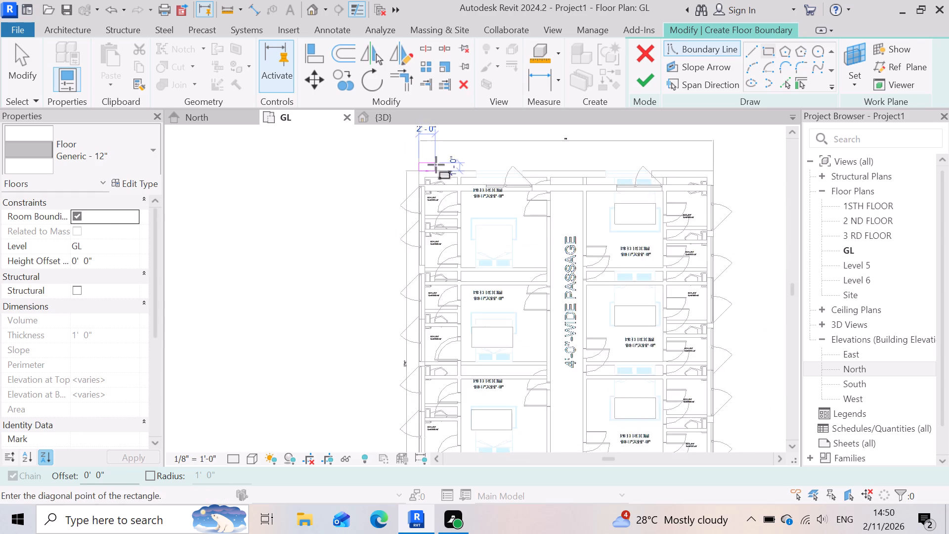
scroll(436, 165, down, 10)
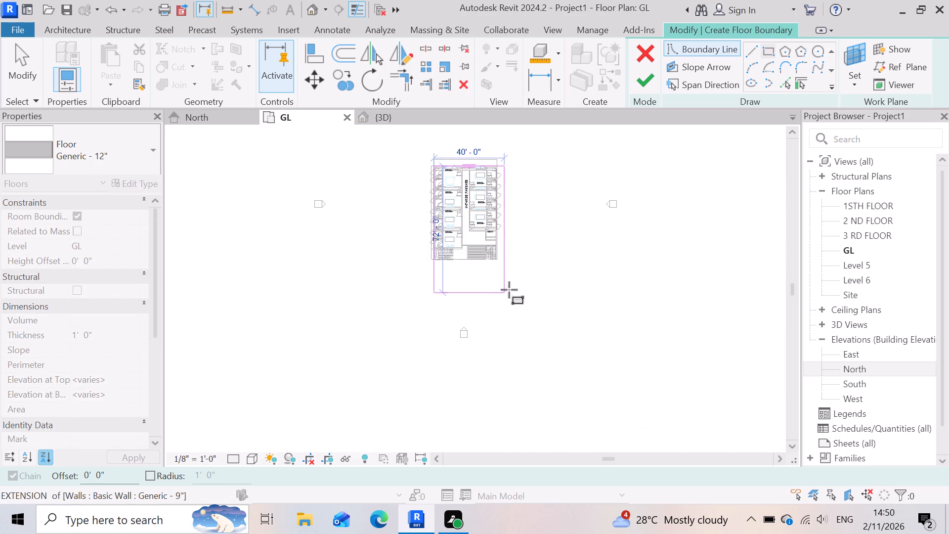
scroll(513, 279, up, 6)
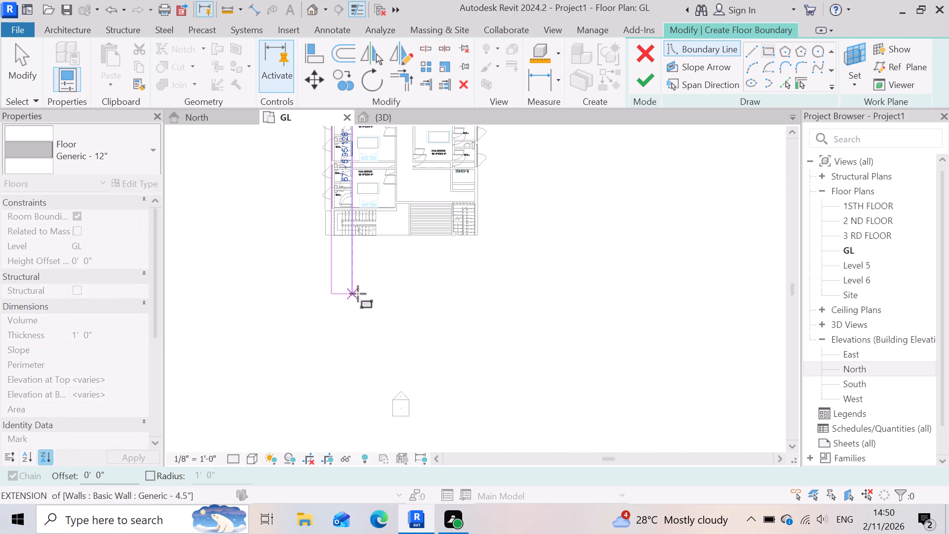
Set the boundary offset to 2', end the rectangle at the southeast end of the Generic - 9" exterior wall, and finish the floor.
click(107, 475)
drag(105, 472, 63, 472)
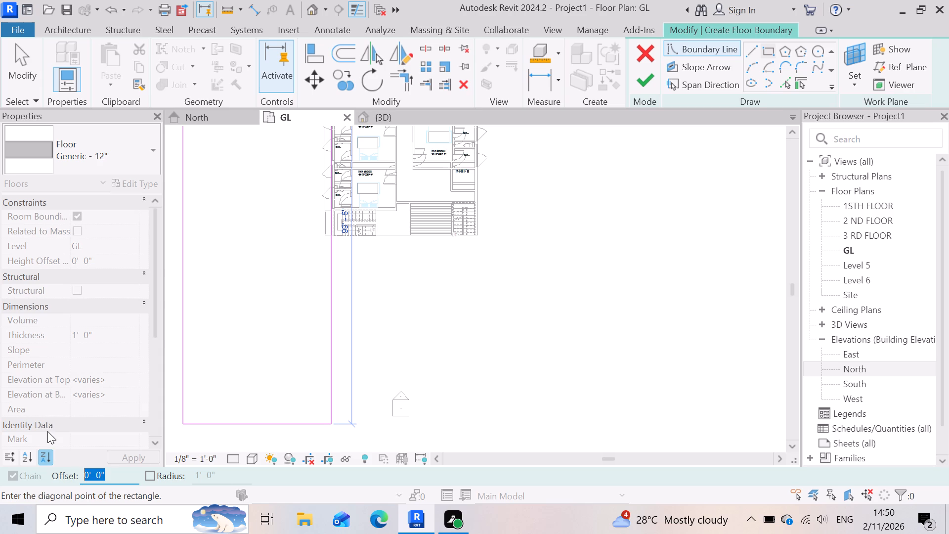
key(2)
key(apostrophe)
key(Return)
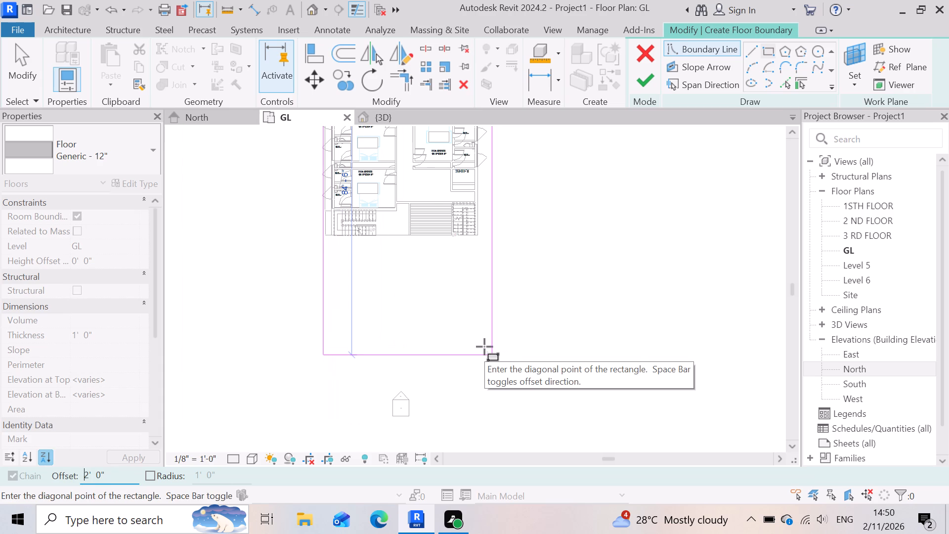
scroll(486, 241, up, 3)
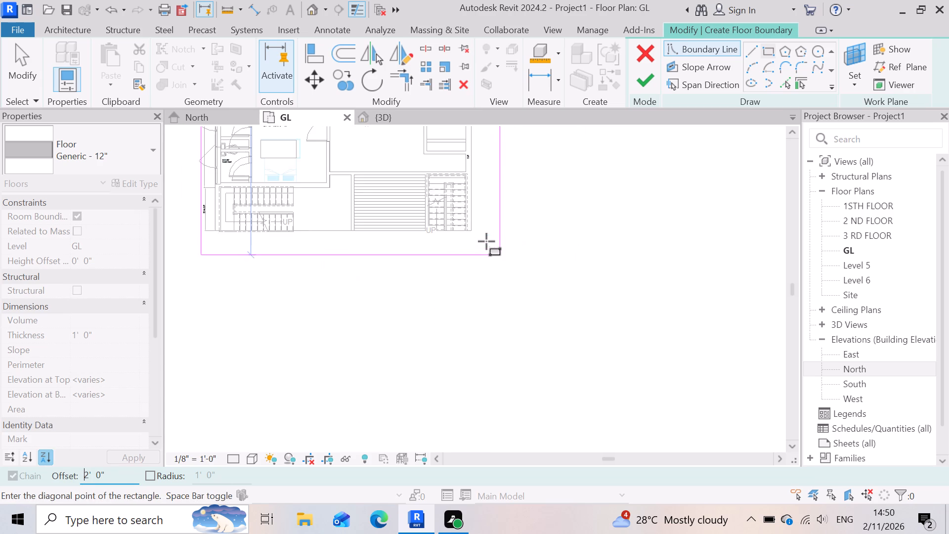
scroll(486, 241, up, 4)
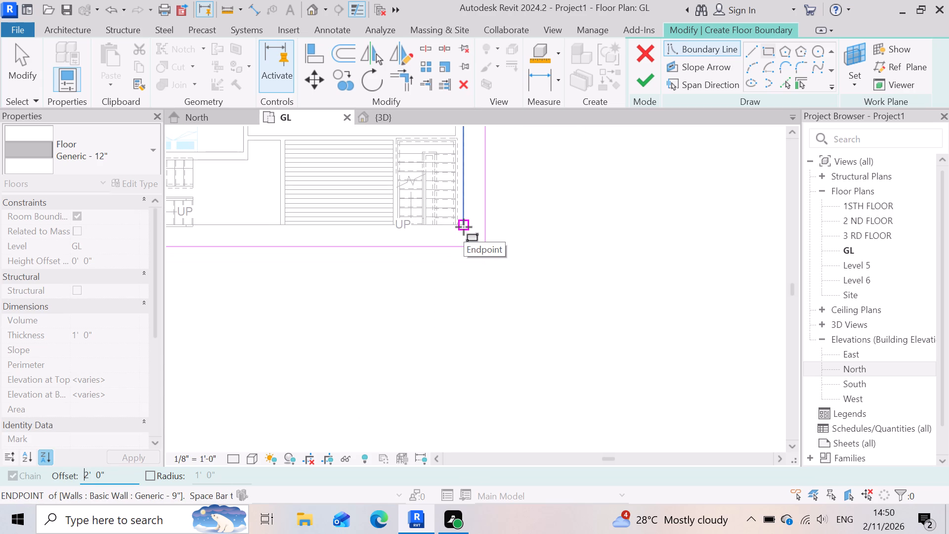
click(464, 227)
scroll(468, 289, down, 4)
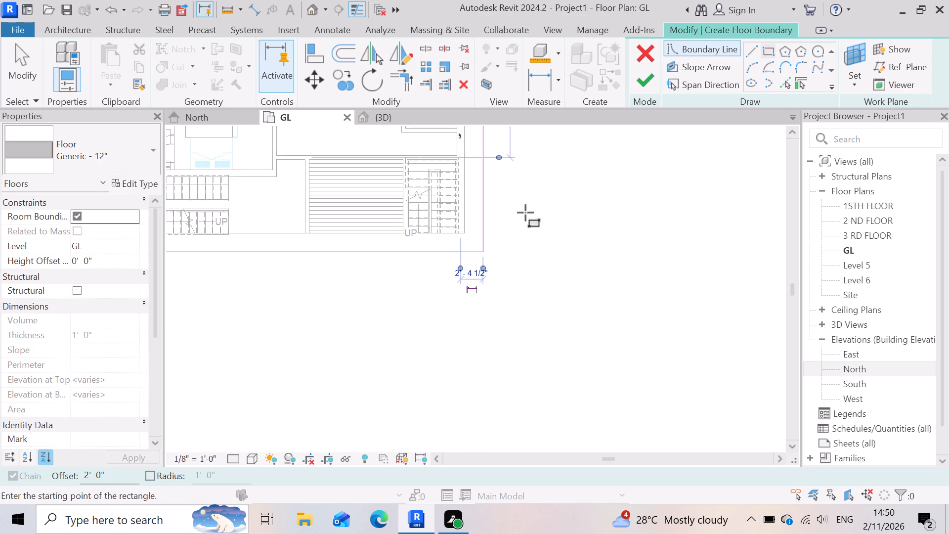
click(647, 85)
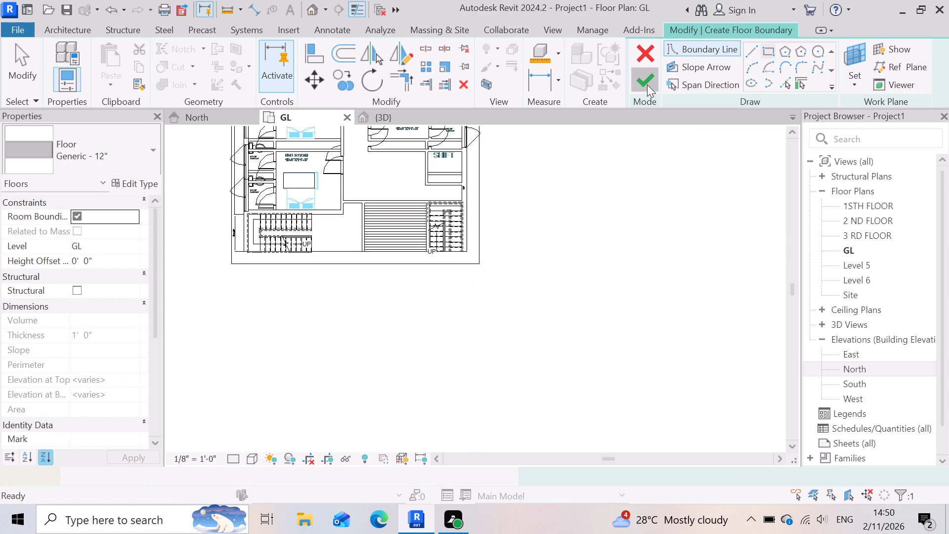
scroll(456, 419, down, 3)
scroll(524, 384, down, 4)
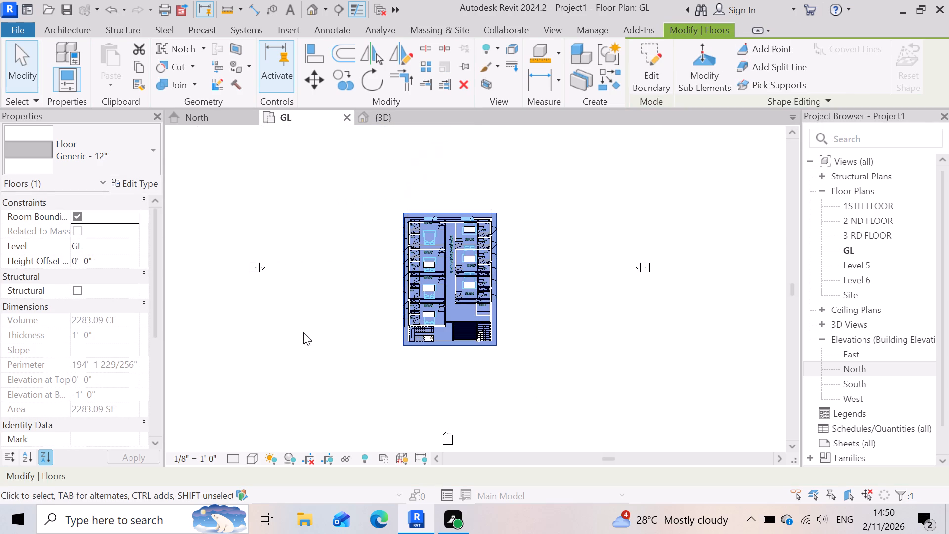
Examine the GL floor slab in 3D, including its projection beyond the exterior walls and its fit under both stairs.
click(418, 117)
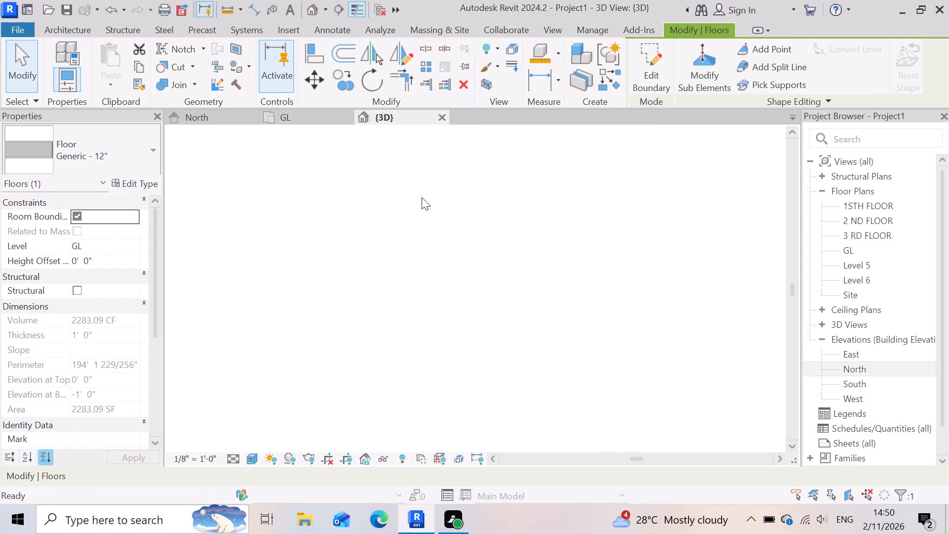
click(222, 396)
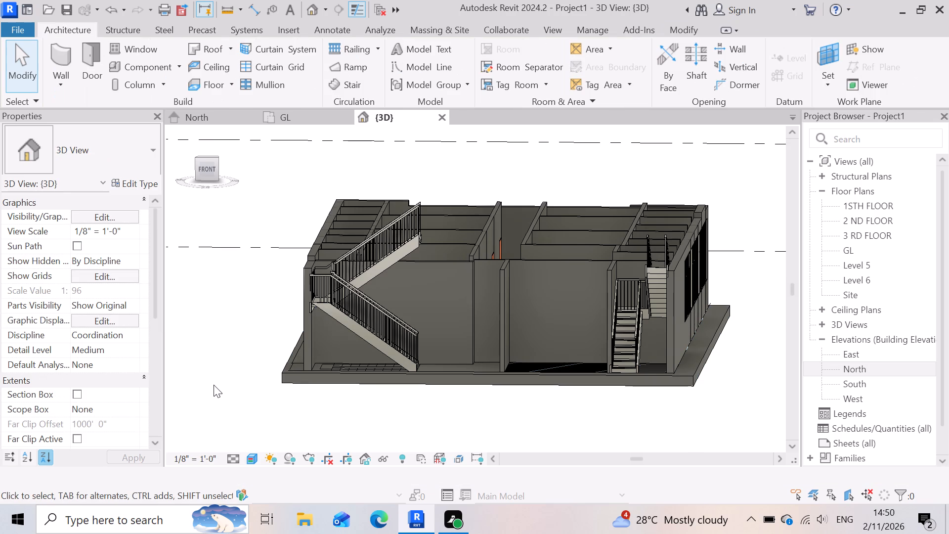
scroll(407, 381, up, 2)
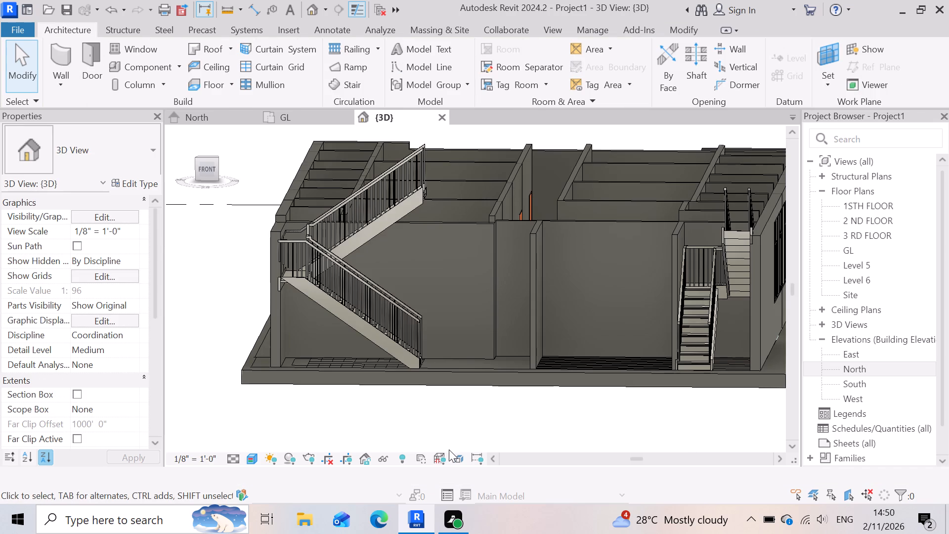
scroll(451, 449, down, 2)
scroll(595, 437, up, 3)
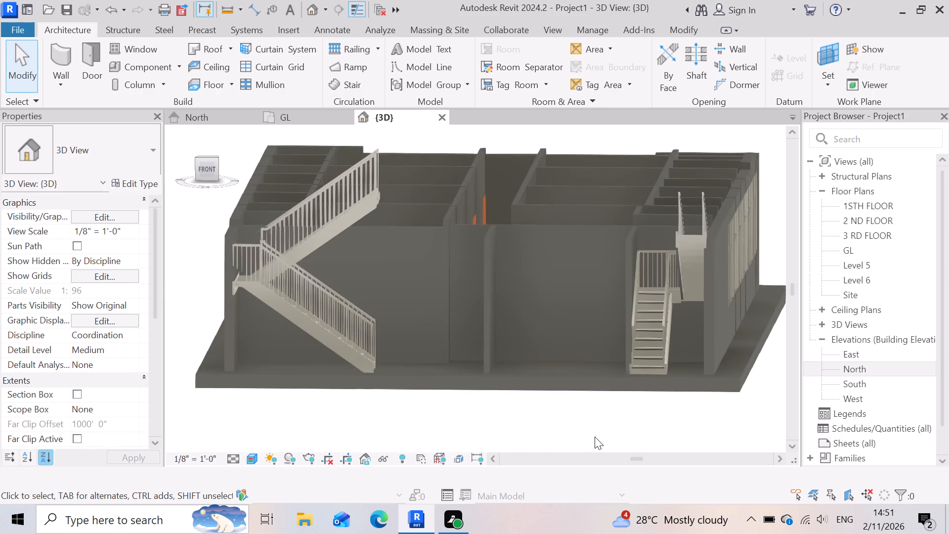
scroll(595, 437, down, 2)
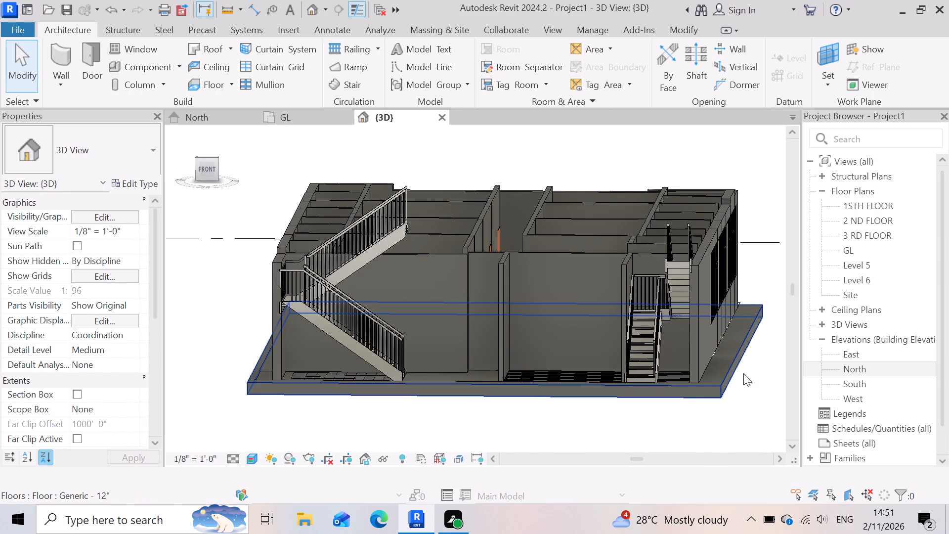
scroll(759, 273, up, 8)
scroll(695, 362, down, 6)
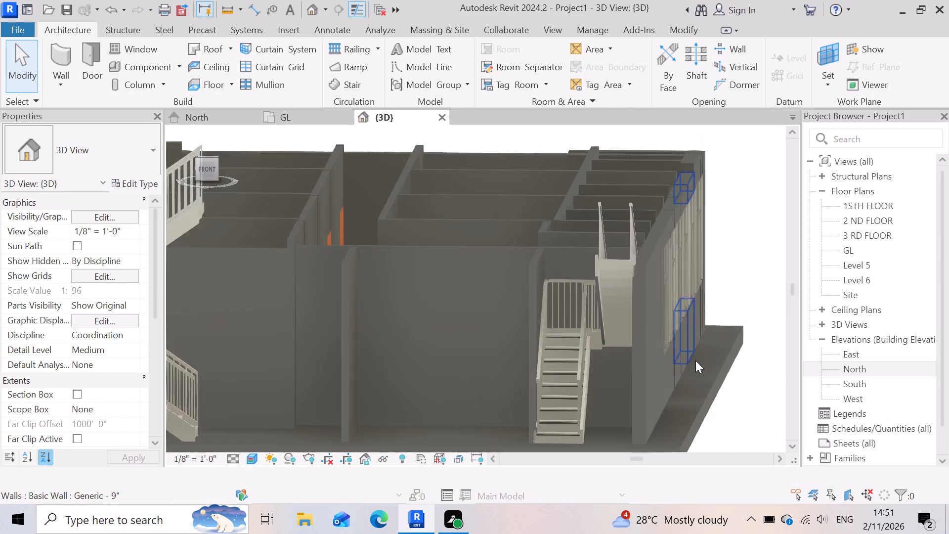
scroll(695, 360, down, 5)
scroll(391, 413, up, 9)
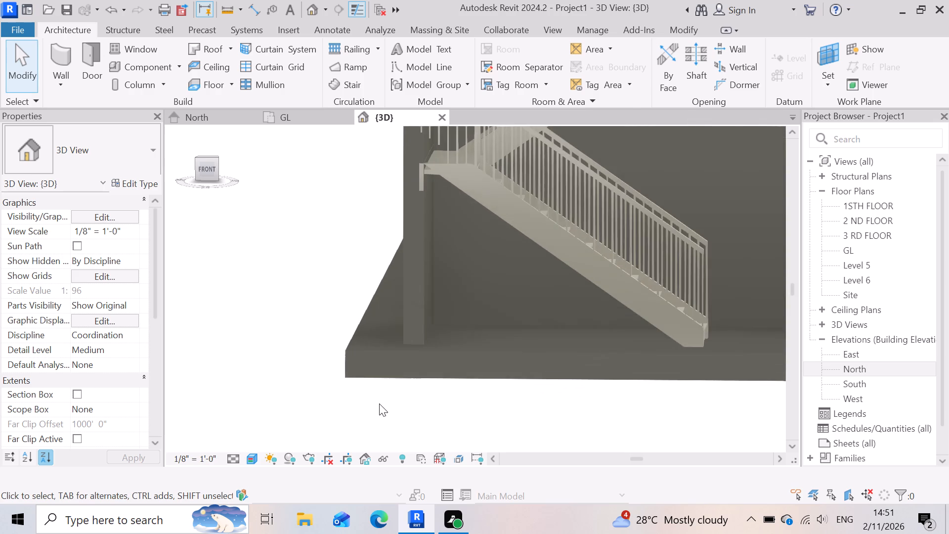
scroll(379, 403, up, 3)
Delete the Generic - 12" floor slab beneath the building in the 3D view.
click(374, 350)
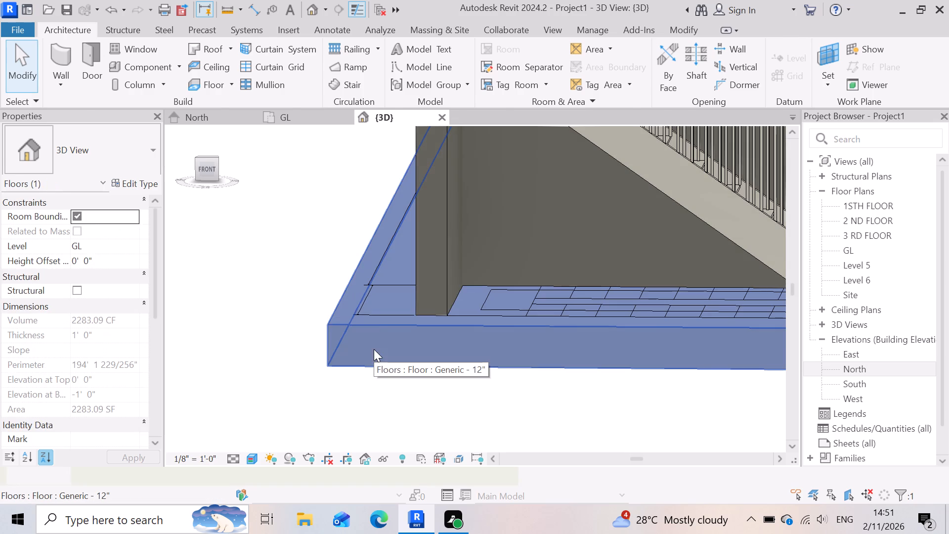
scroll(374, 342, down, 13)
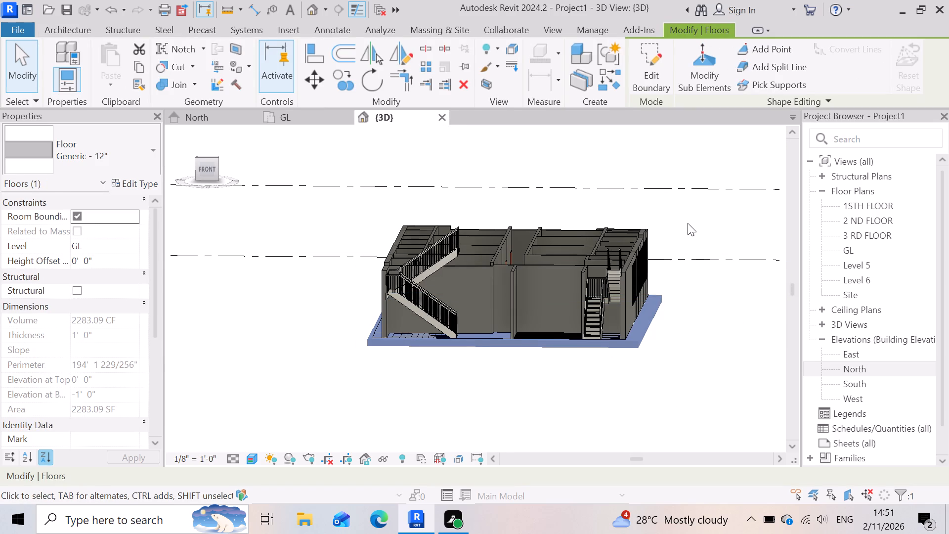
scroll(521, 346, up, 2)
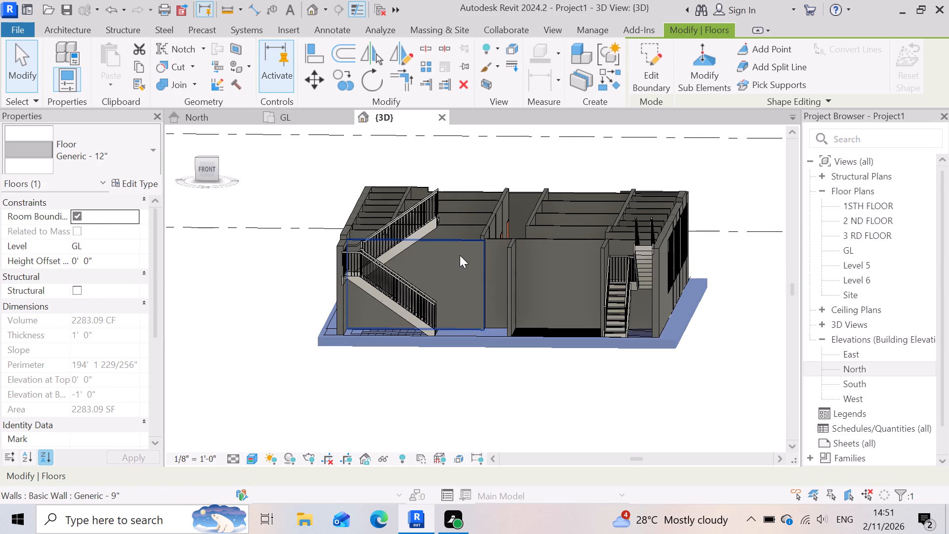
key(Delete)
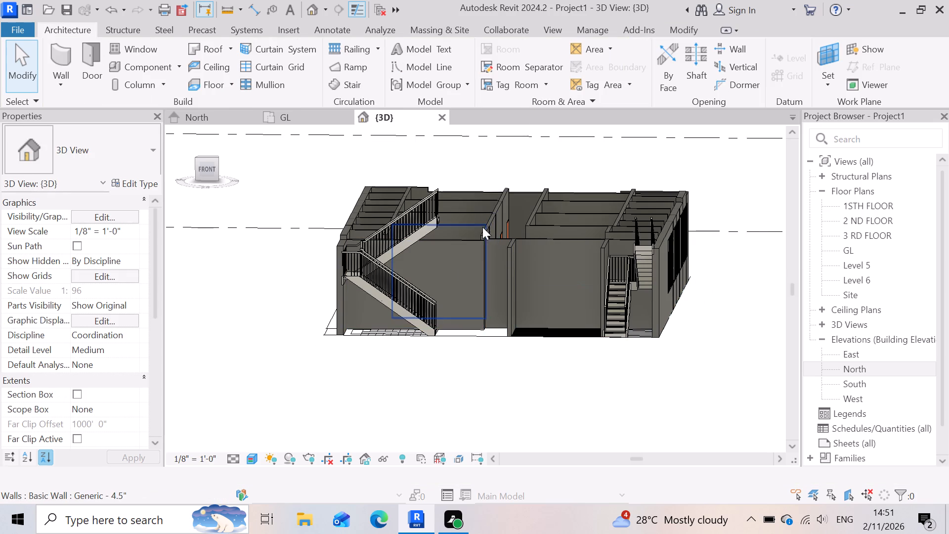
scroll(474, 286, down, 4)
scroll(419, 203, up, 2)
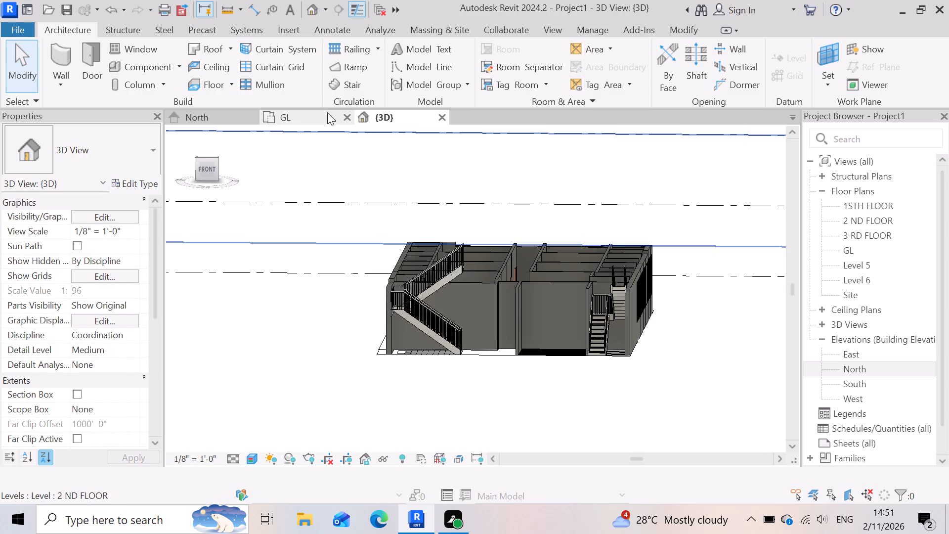
Start a Generic - 12" floor on the GL plan using a rectangular boundary with the offset set to 1'.
click(321, 118)
scroll(385, 297, down, 2)
drag(345, 351, 376, 304)
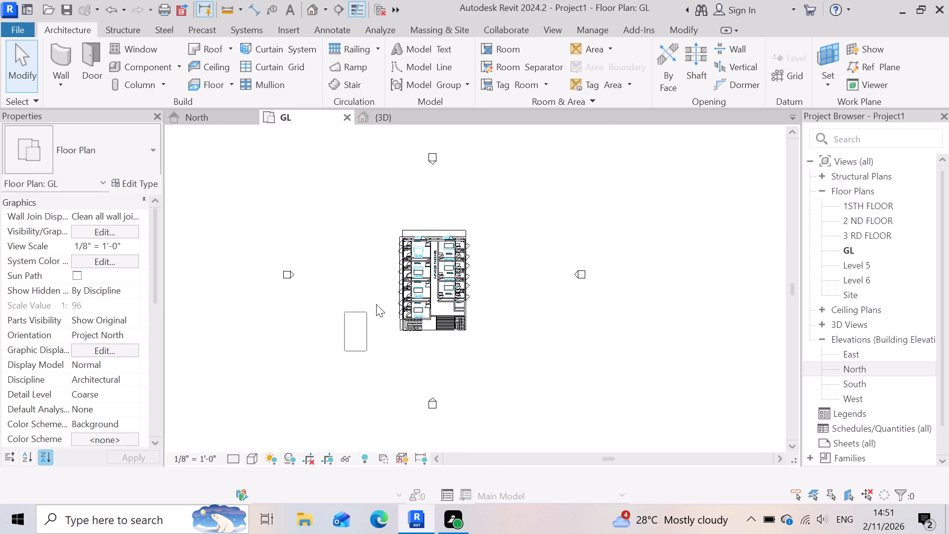
drag(376, 304, 496, 205)
click(497, 205)
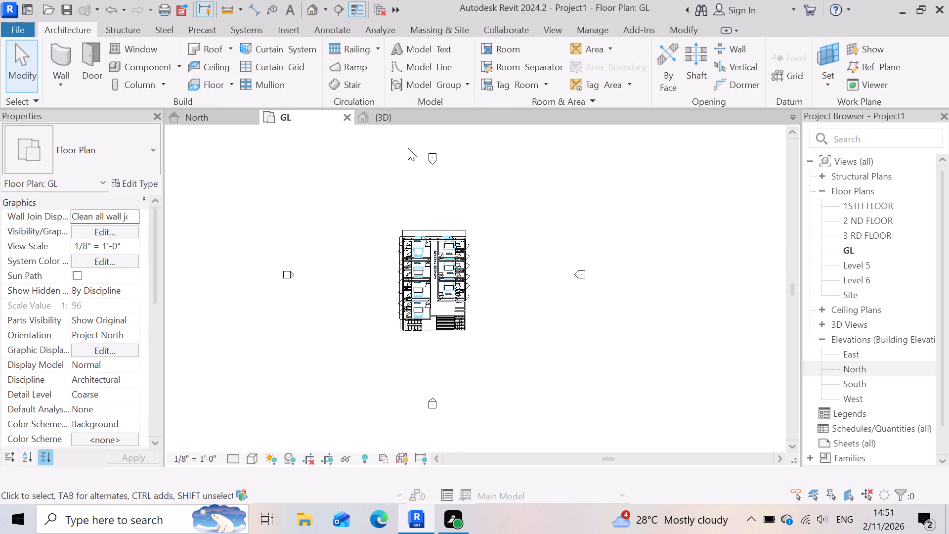
click(244, 206)
click(212, 80)
scroll(370, 267, up, 1)
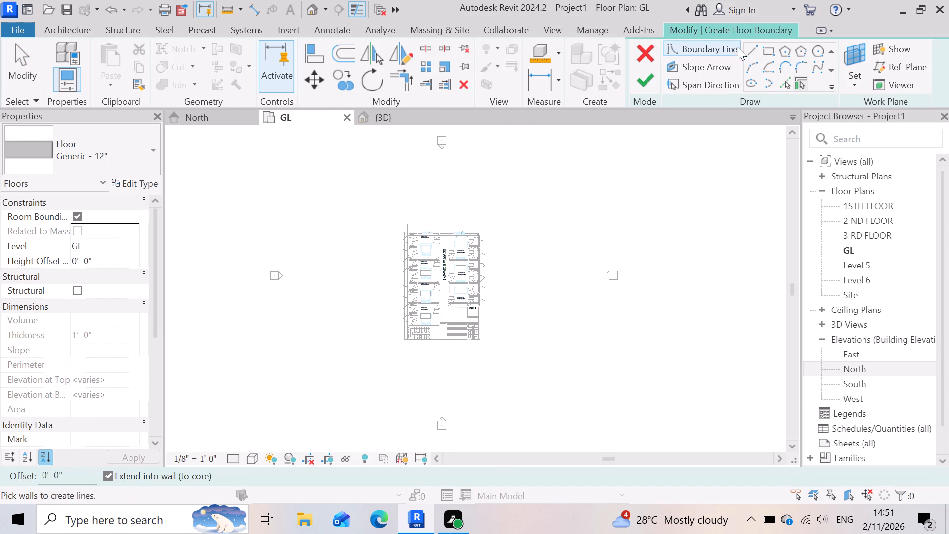
click(762, 56)
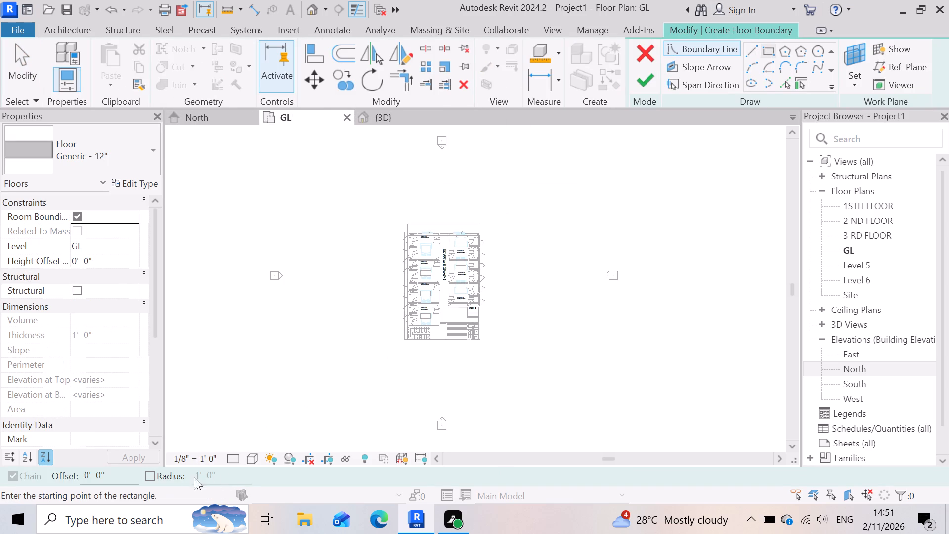
drag(126, 476, 58, 465)
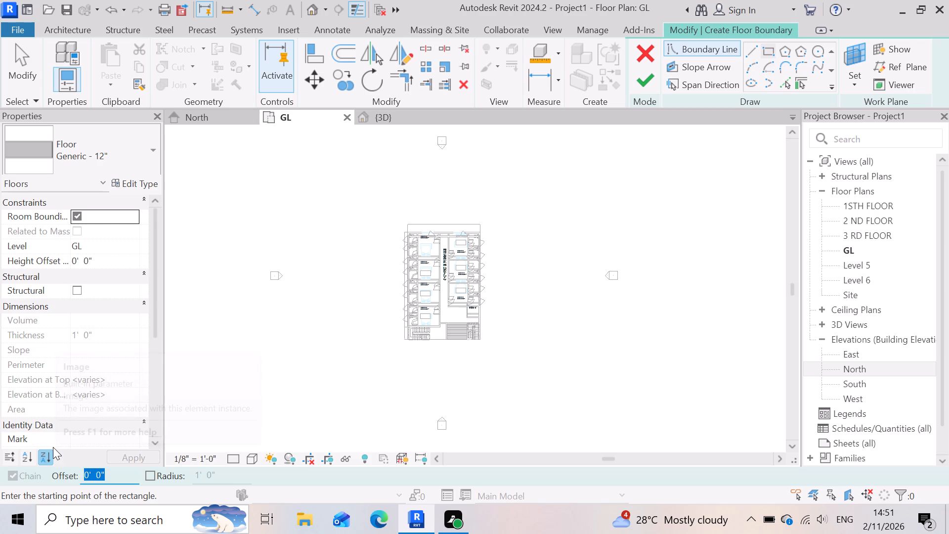
key(1)
key(apostrophe)
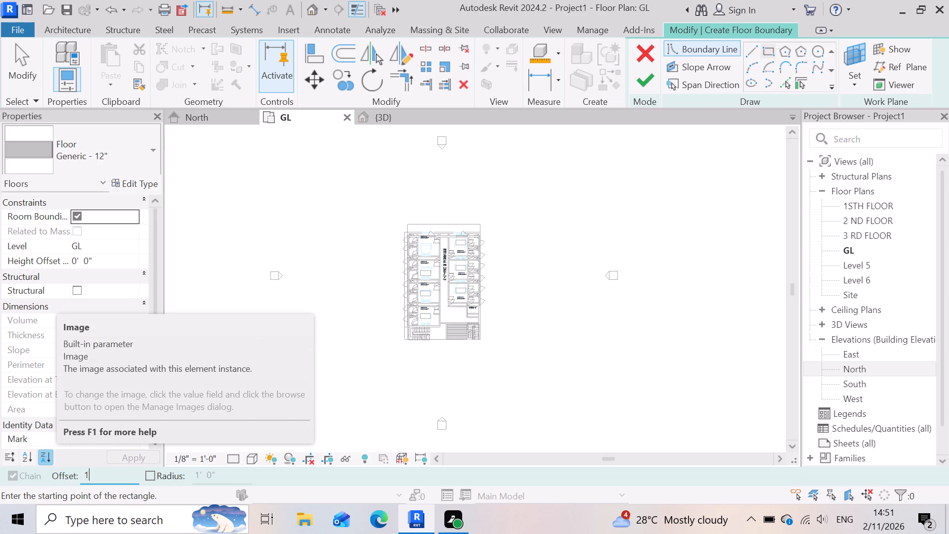
key(Return)
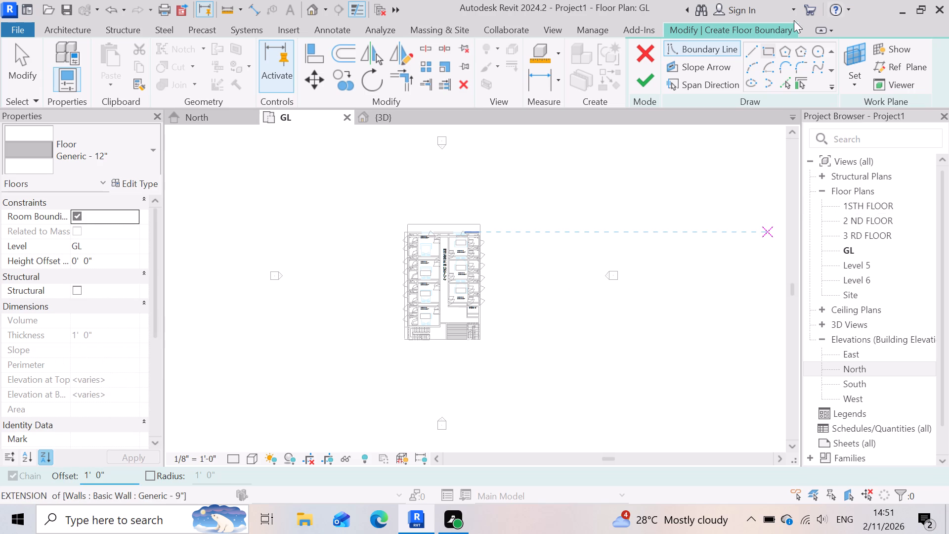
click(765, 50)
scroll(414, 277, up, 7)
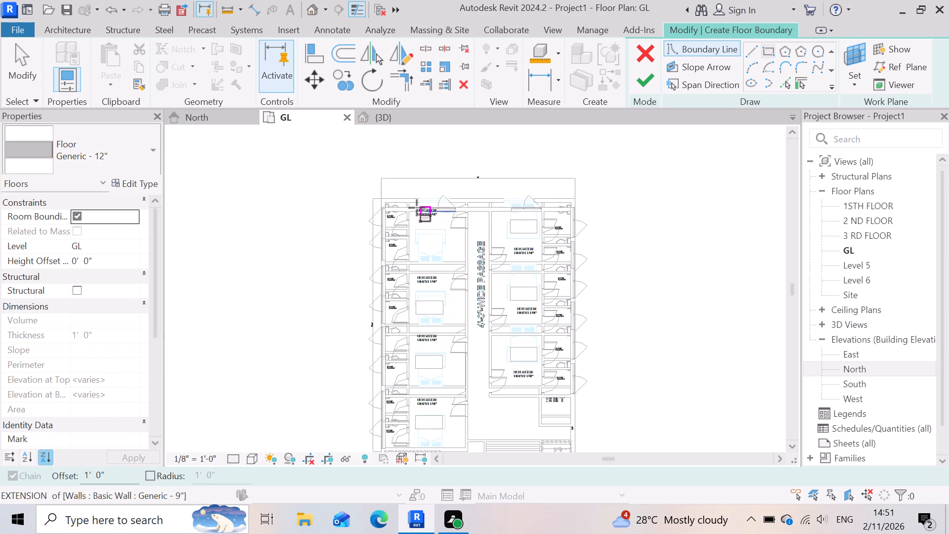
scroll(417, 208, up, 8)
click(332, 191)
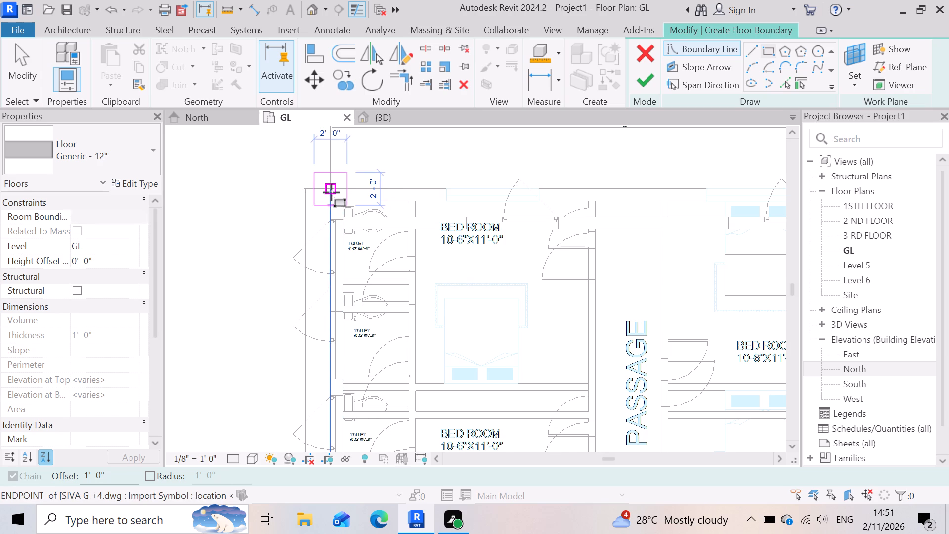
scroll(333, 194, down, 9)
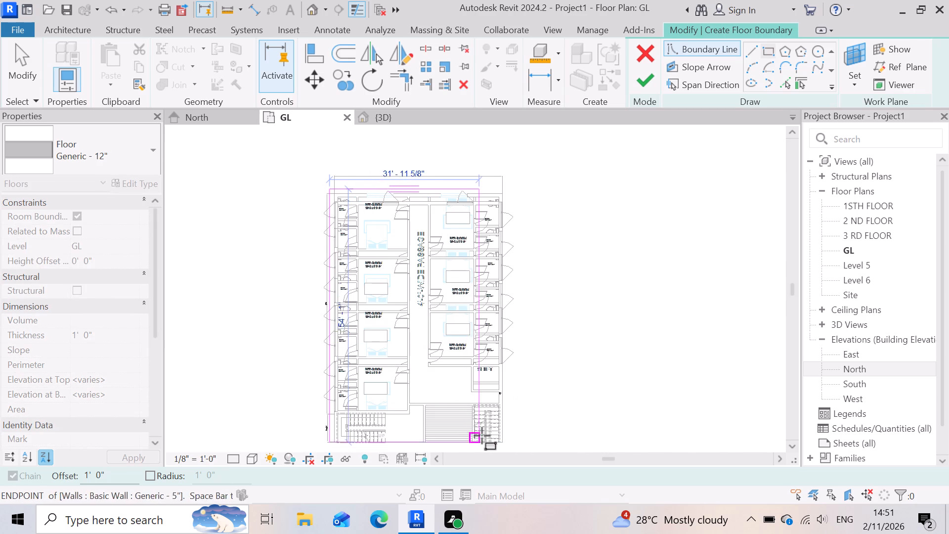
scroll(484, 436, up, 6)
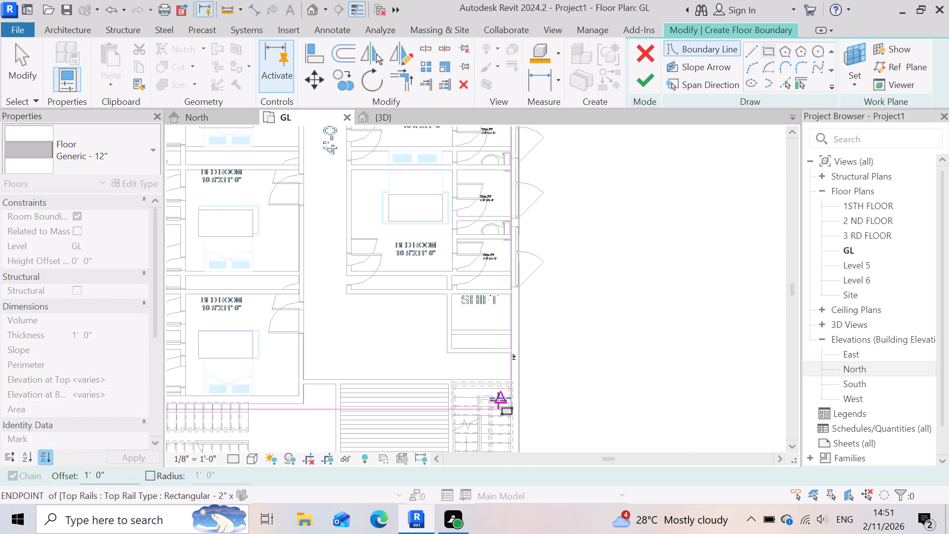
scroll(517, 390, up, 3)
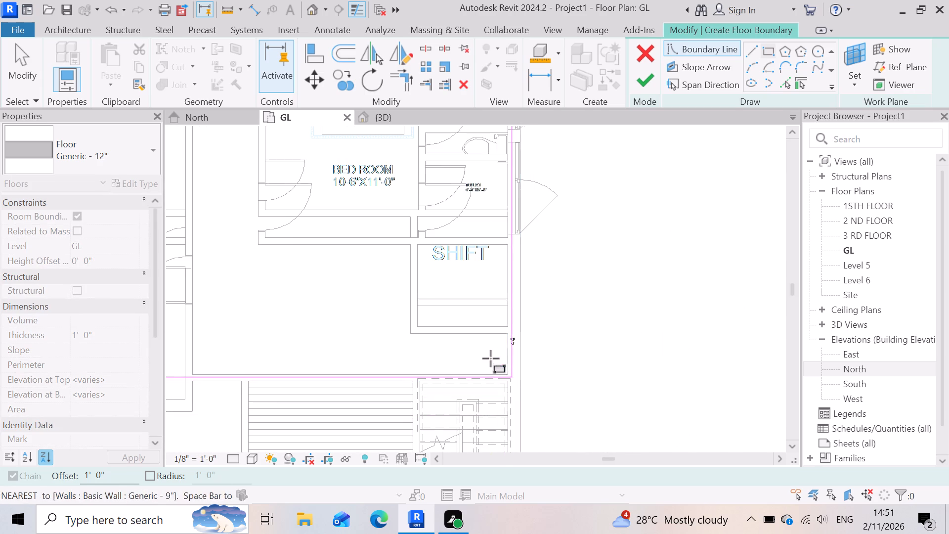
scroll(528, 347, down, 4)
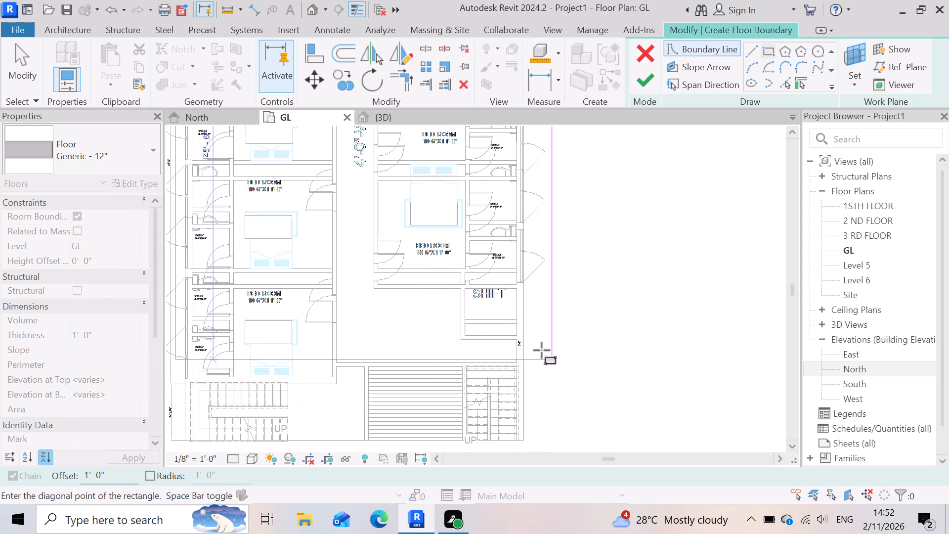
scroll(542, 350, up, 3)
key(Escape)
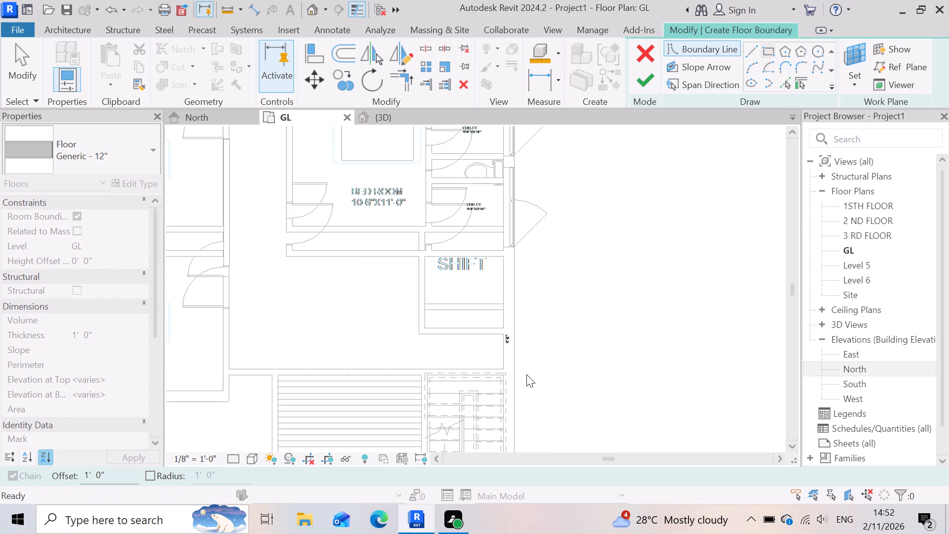
Draw a 36' straight floor boundary line along the building's north side, from the northwest to the northeast exterior corner, with the 1' offset.
scroll(504, 400, down, 6)
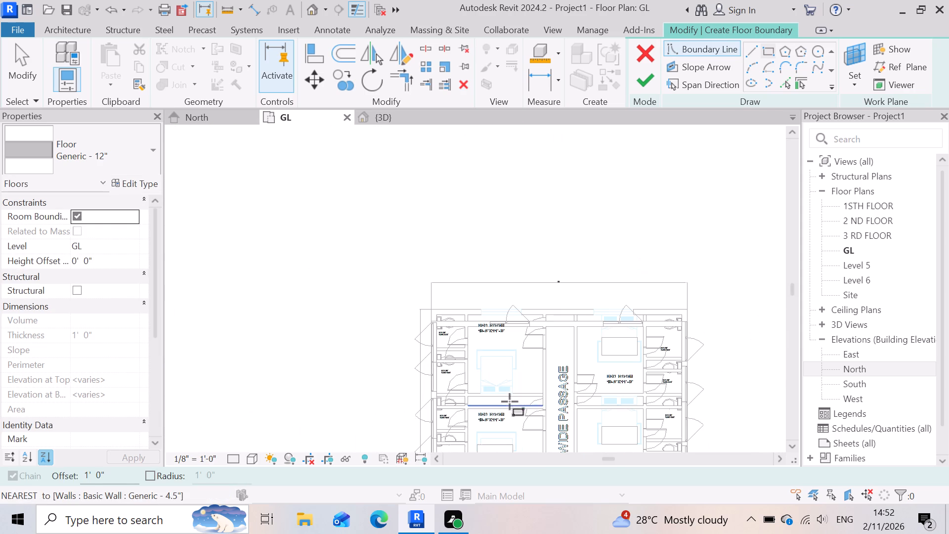
click(753, 48)
scroll(462, 356, up, 2)
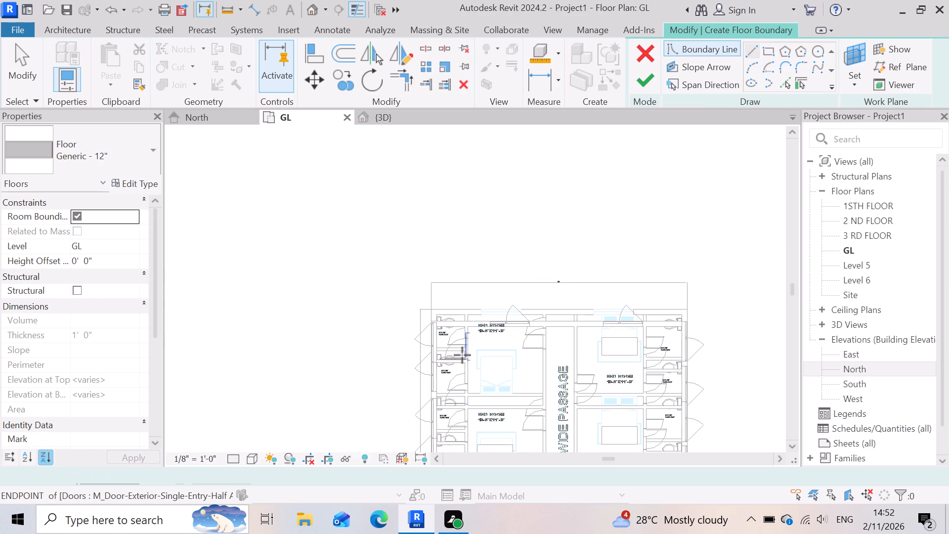
scroll(462, 355, up, 13)
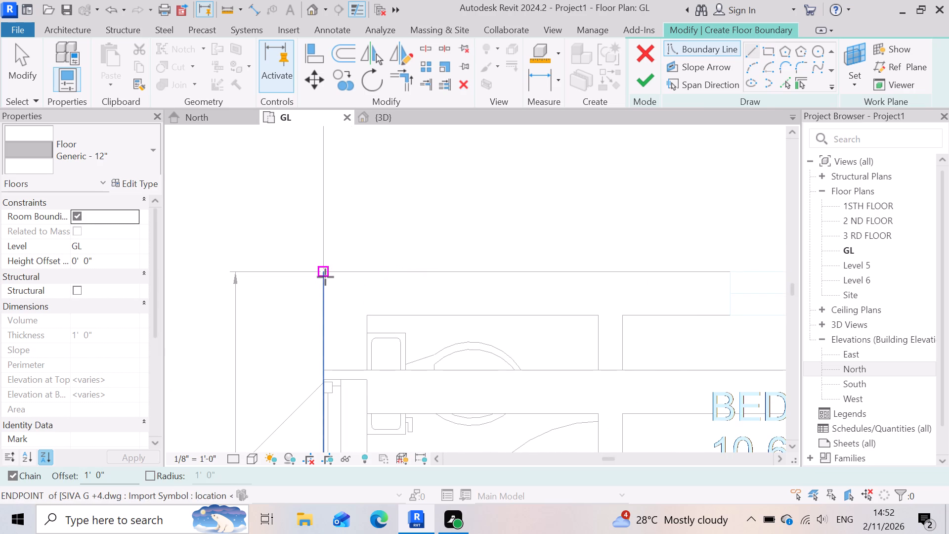
click(325, 277)
scroll(325, 277, down, 12)
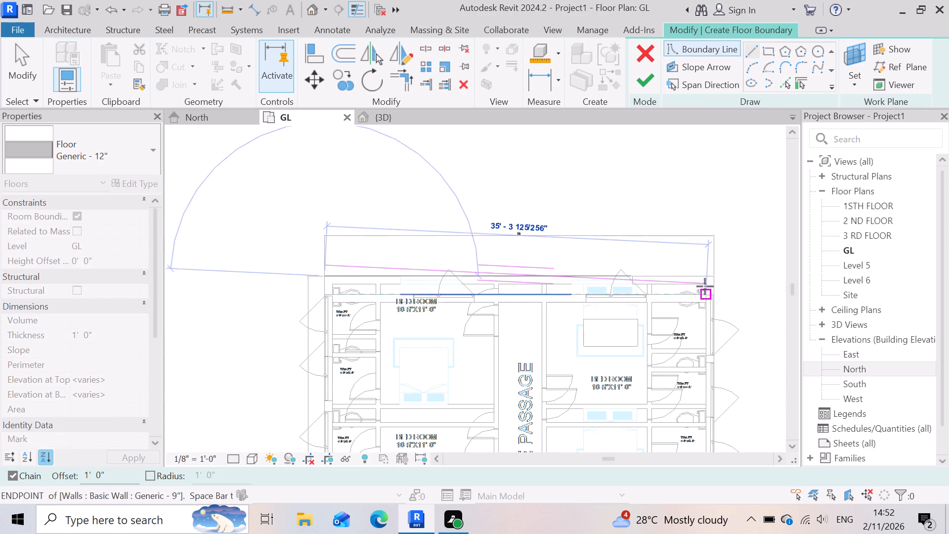
scroll(719, 272, up, 5)
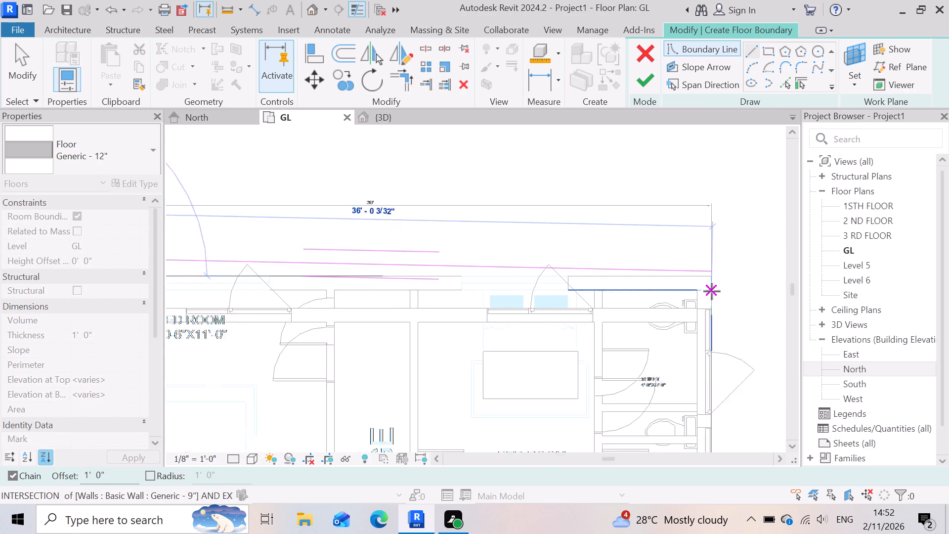
scroll(712, 291, up, 1)
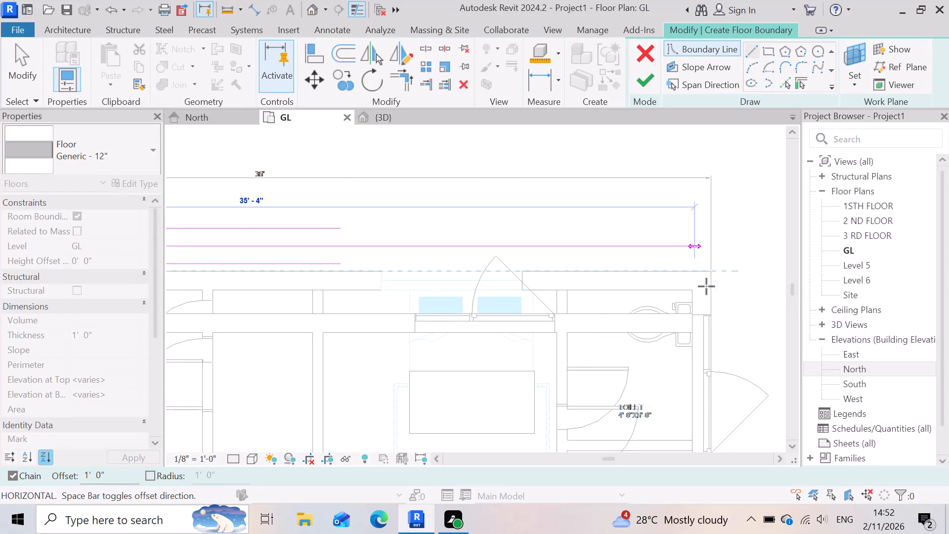
scroll(714, 288, down, 6)
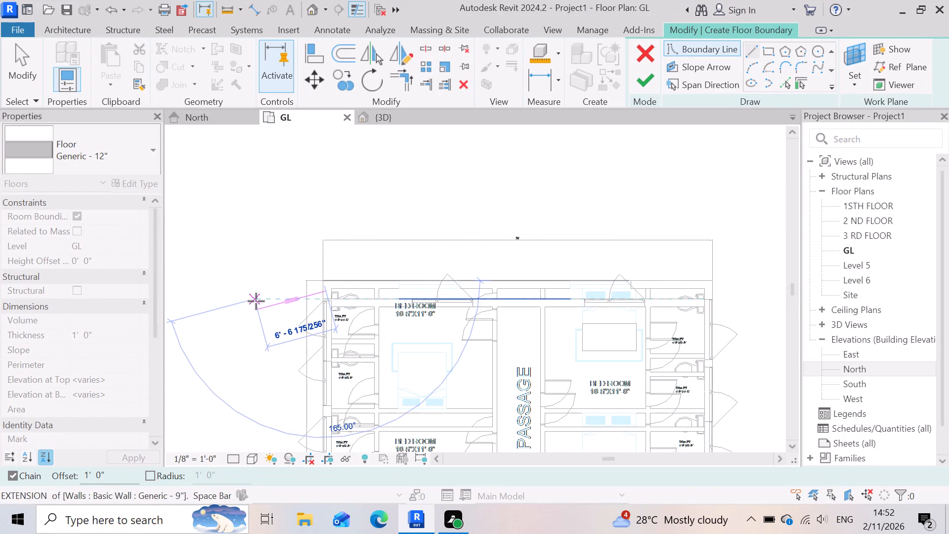
scroll(257, 301, up, 6)
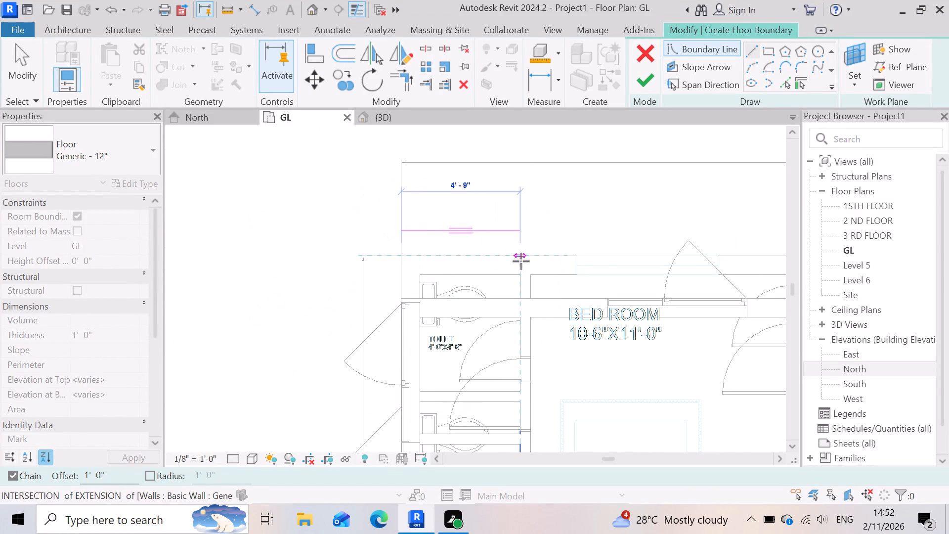
scroll(494, 254, down, 11)
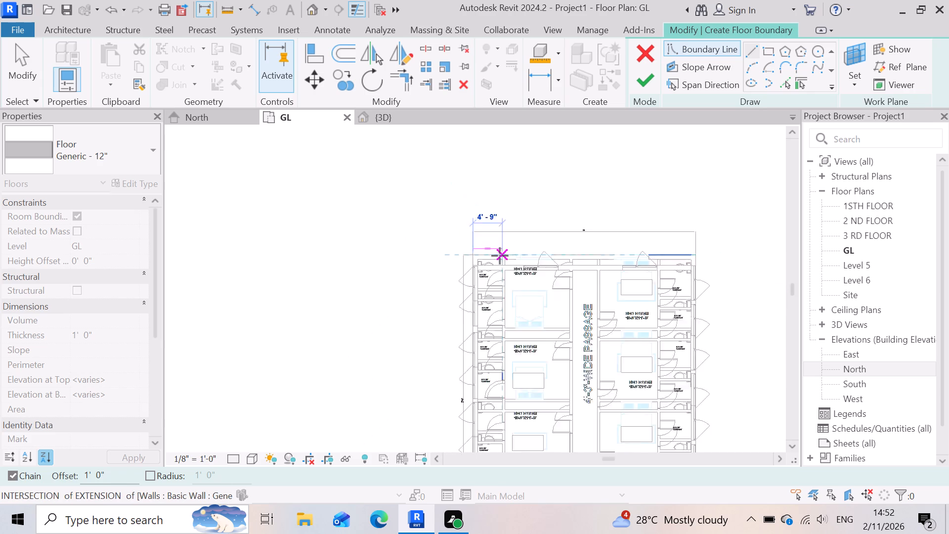
scroll(682, 268, up, 6)
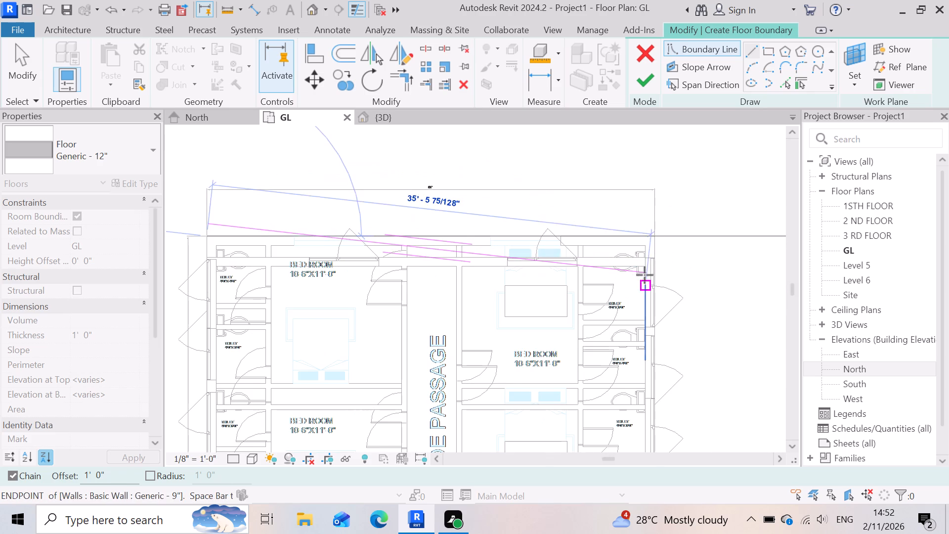
click(655, 240)
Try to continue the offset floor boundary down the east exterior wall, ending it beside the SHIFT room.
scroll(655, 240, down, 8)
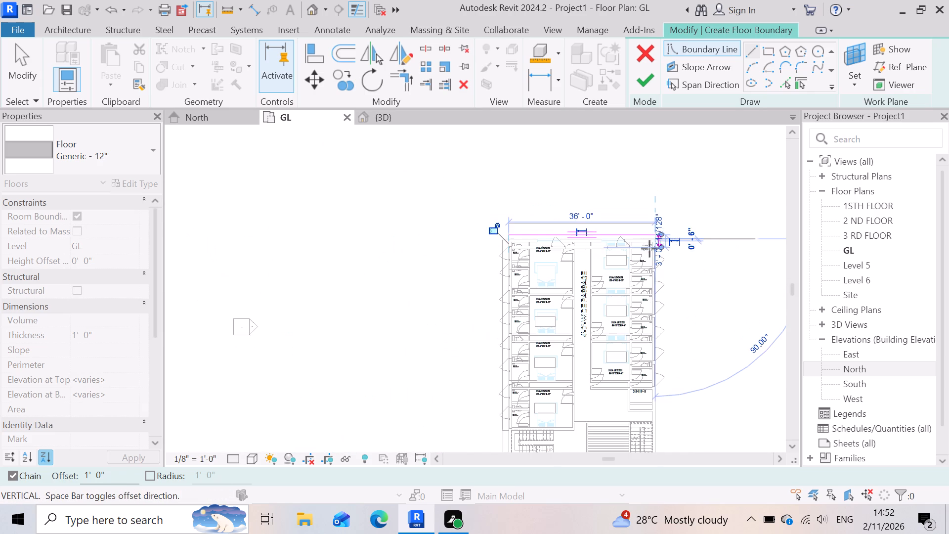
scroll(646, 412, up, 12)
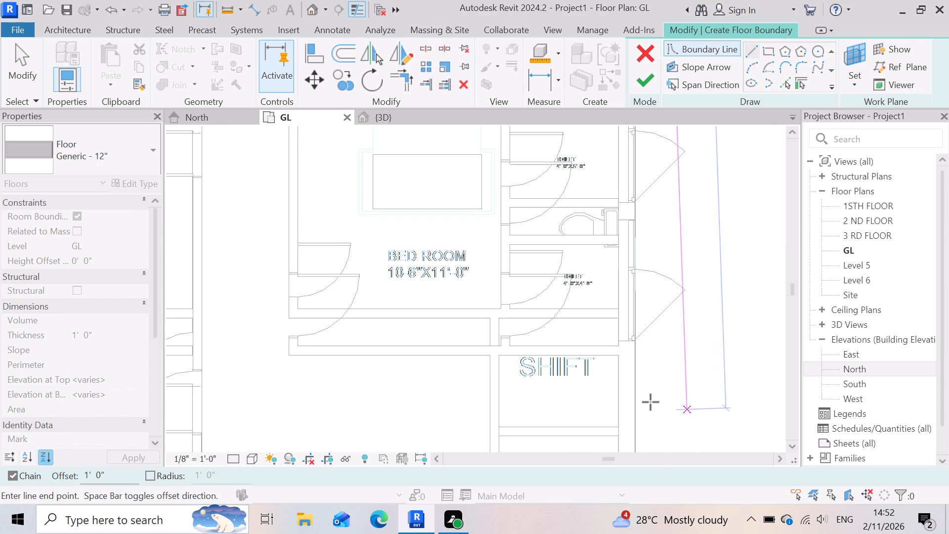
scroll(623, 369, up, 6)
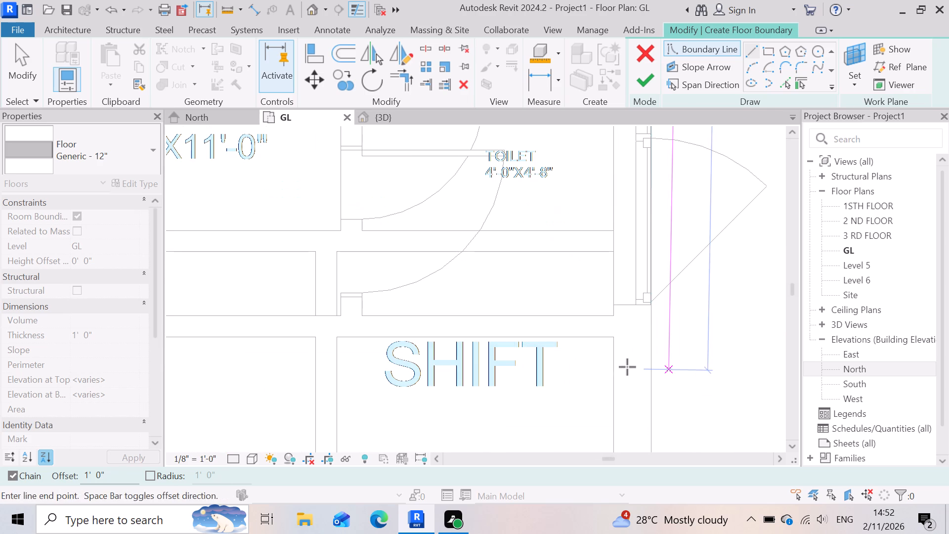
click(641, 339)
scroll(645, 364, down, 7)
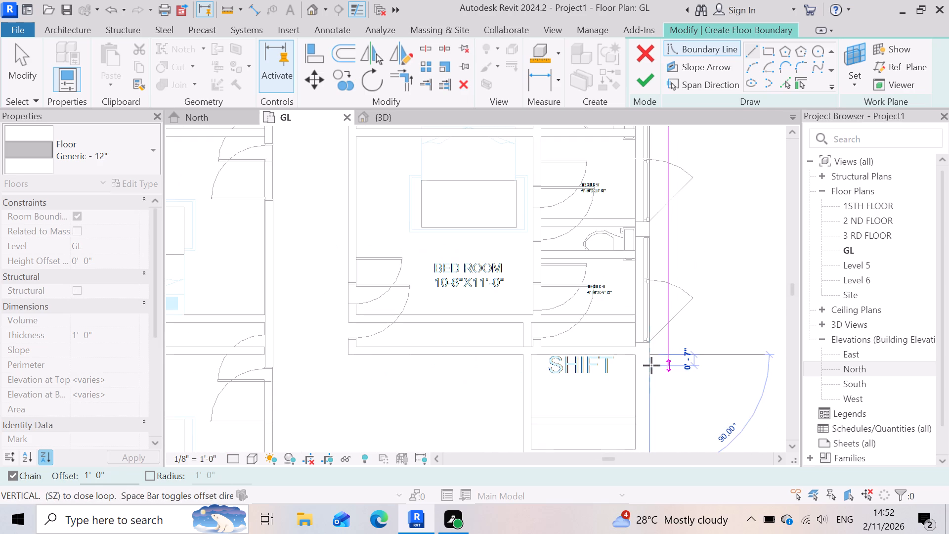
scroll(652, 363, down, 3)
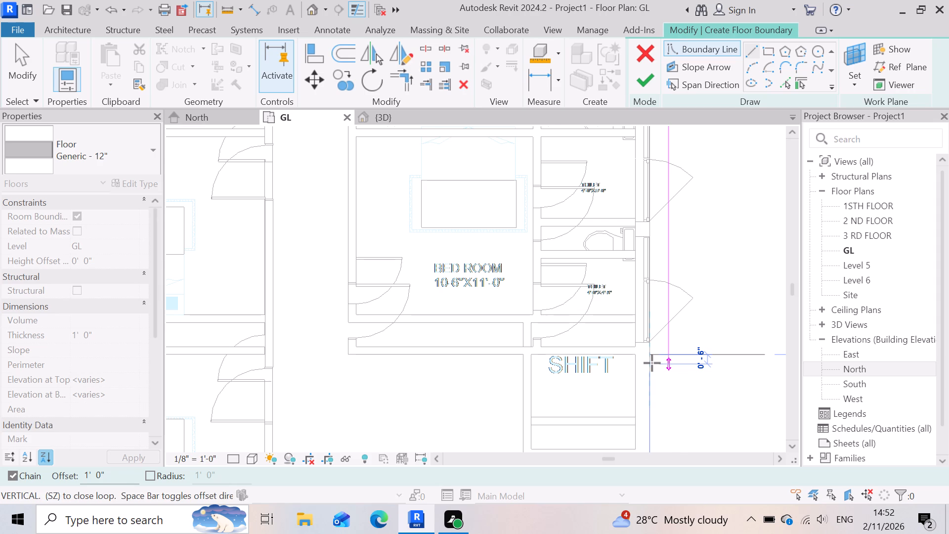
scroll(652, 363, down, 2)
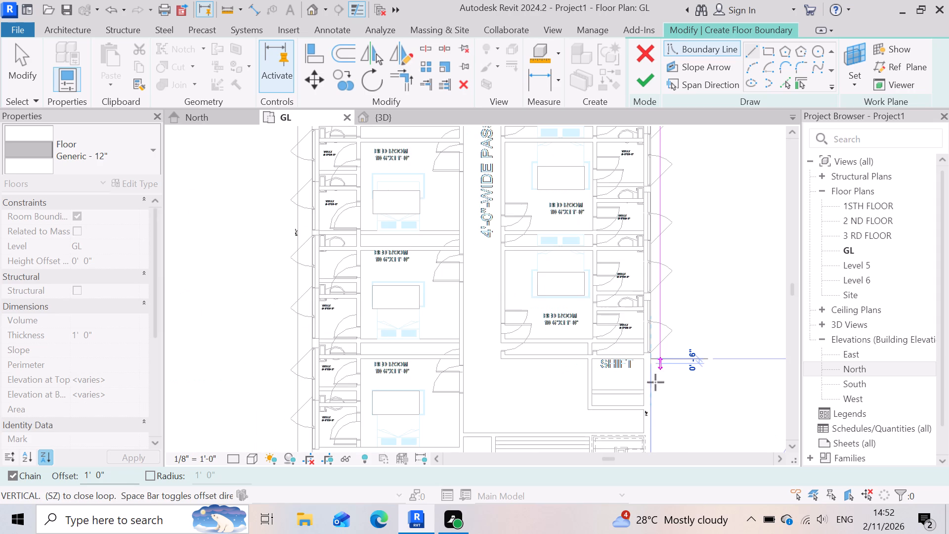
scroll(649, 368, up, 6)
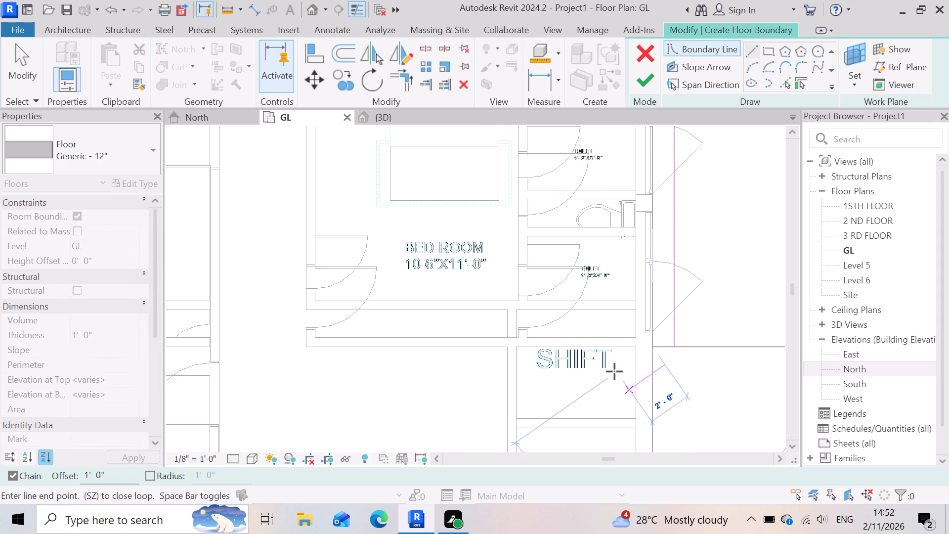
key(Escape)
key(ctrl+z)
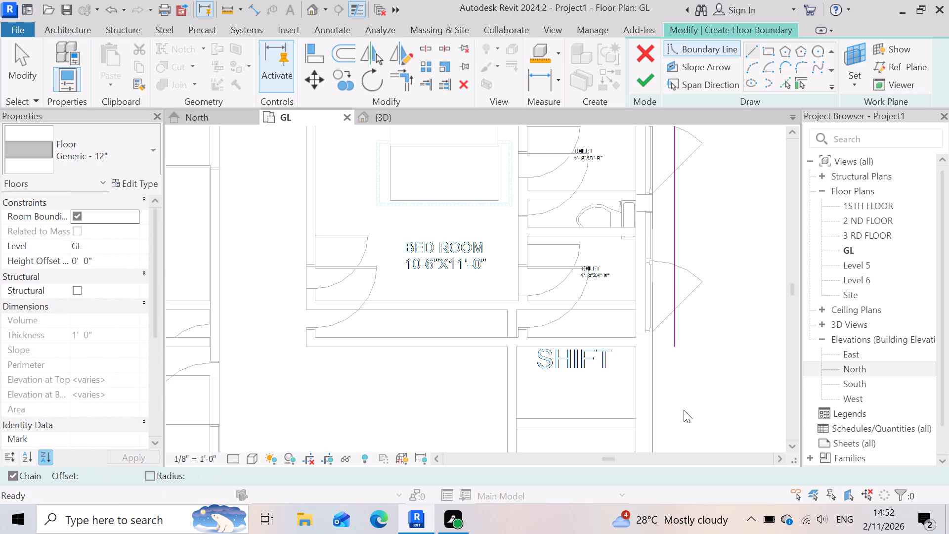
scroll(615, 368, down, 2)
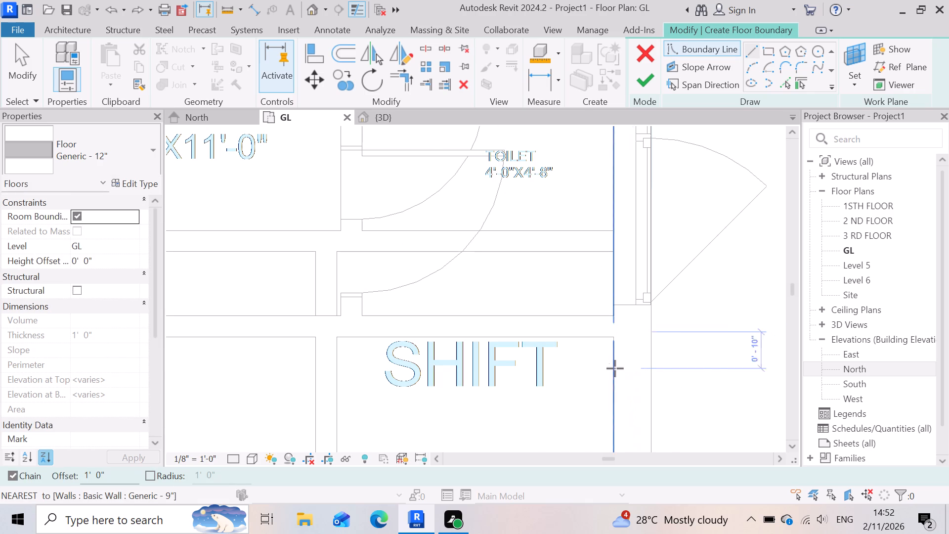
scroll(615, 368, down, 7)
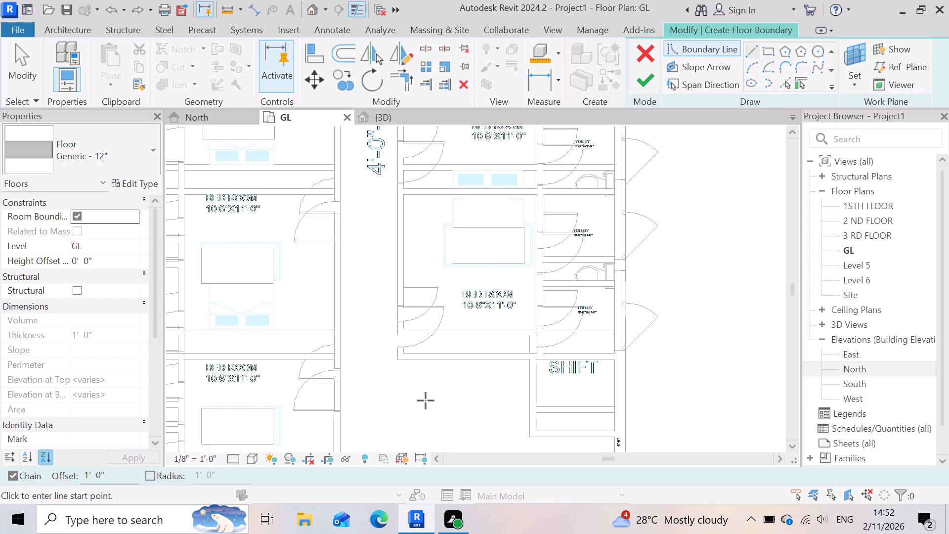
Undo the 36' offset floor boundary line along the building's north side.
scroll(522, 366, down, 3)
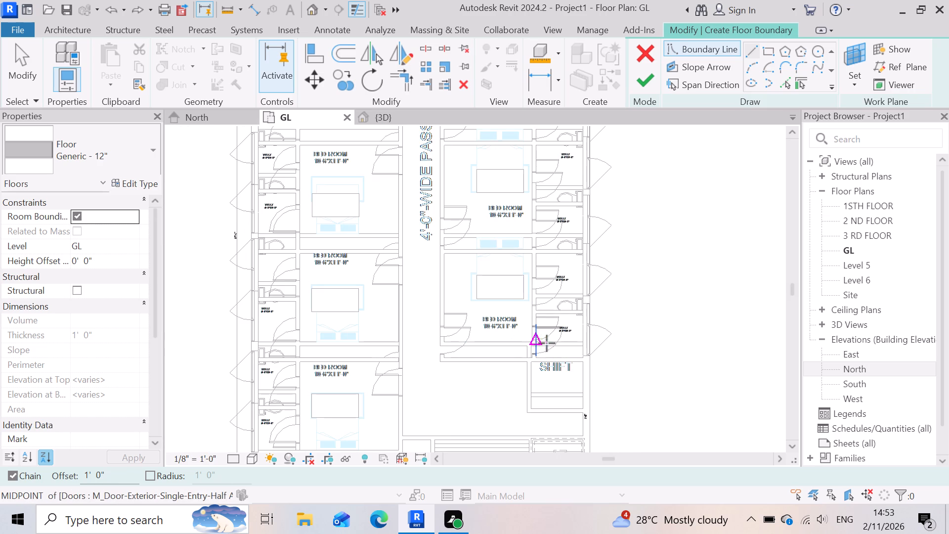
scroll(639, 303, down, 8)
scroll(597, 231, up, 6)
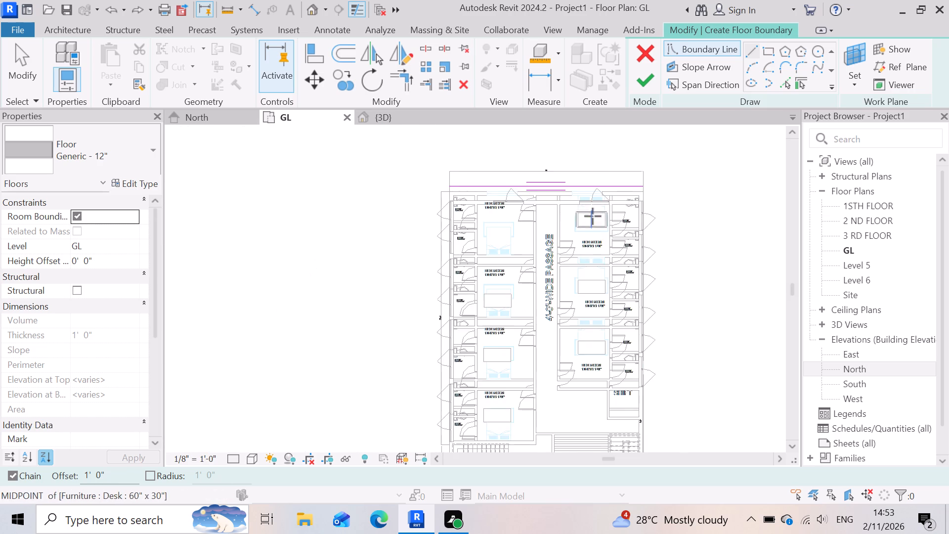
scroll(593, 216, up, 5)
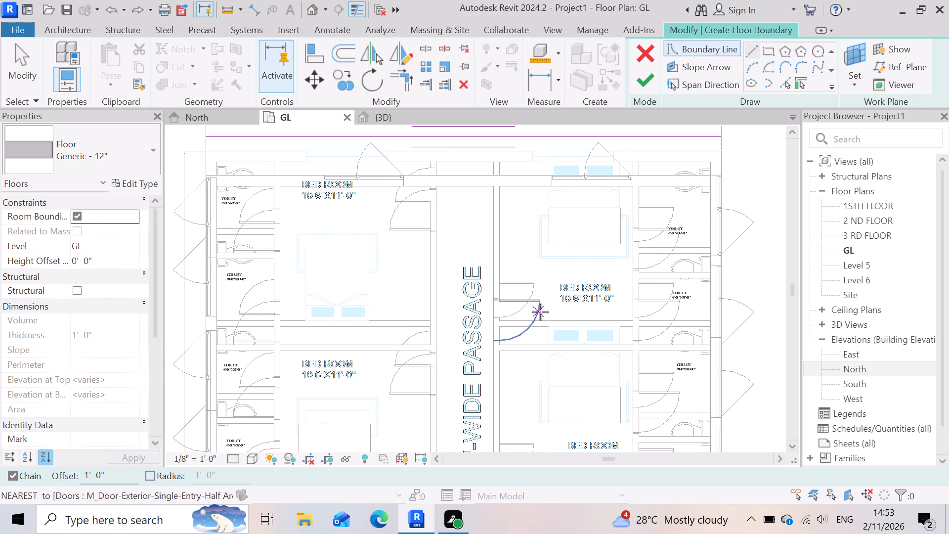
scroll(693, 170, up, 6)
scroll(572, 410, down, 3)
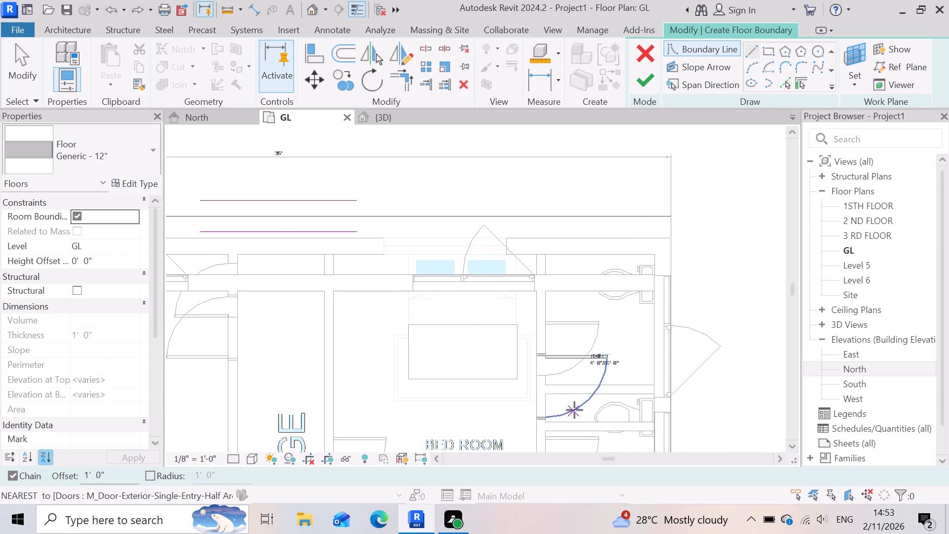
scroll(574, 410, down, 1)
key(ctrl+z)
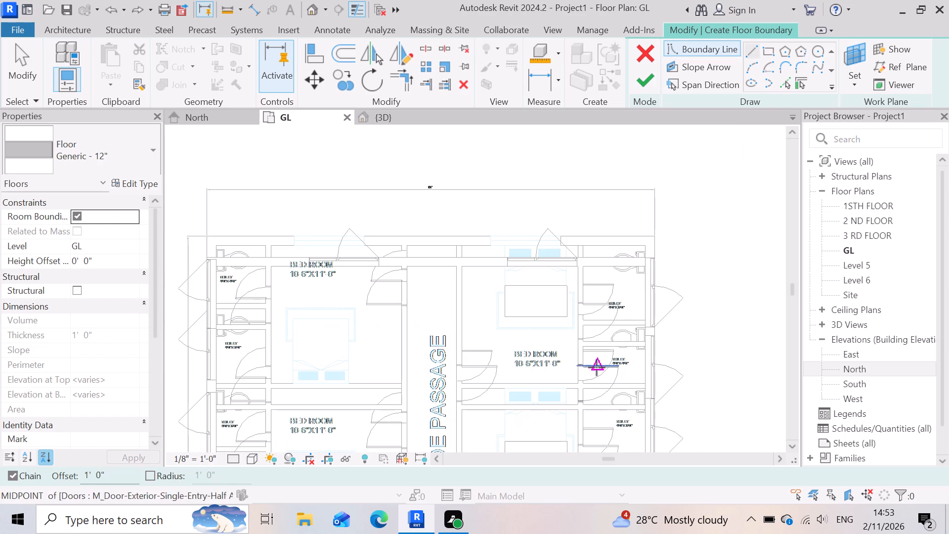
Draw a 36' straight floor boundary line from the northwest to the northeast exterior corner with the 1' offset.
scroll(152, 244, up, 6)
scroll(202, 250, up, 6)
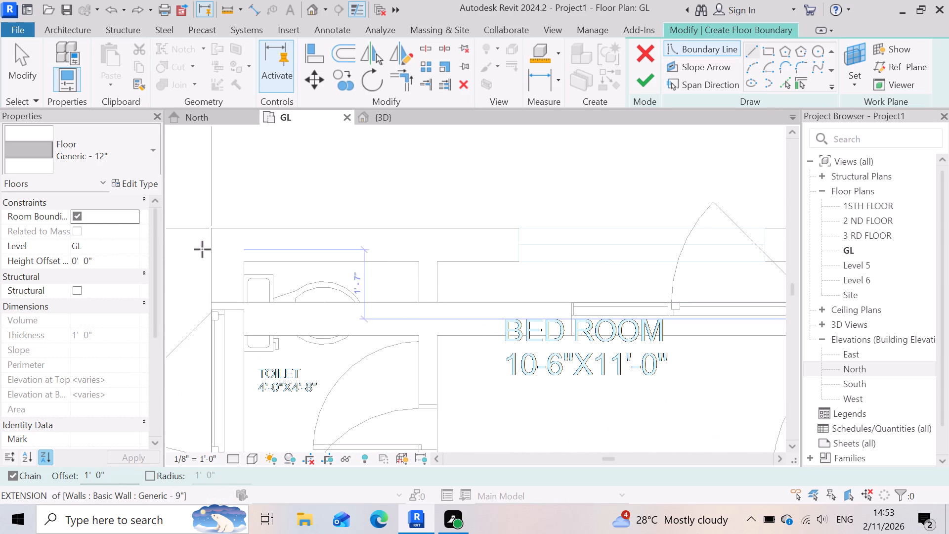
click(208, 230)
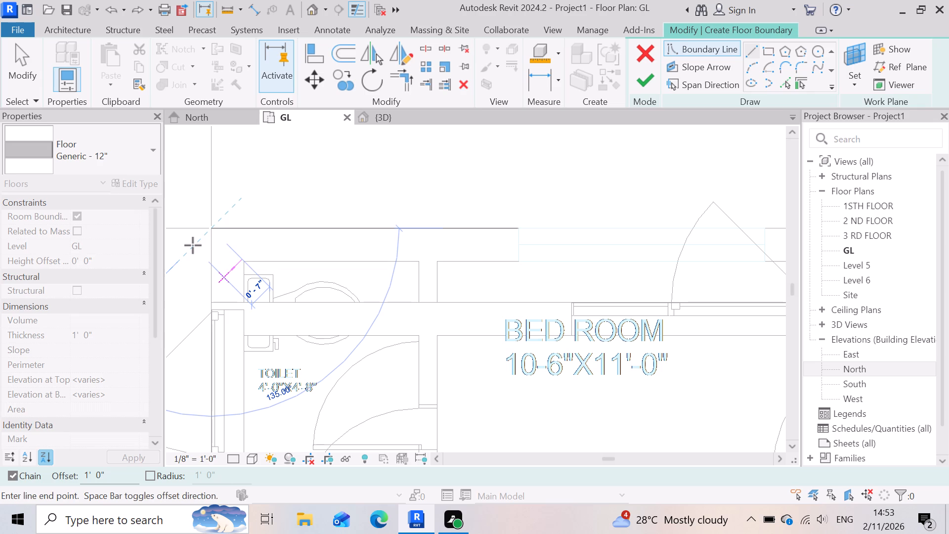
scroll(403, 253, down, 4)
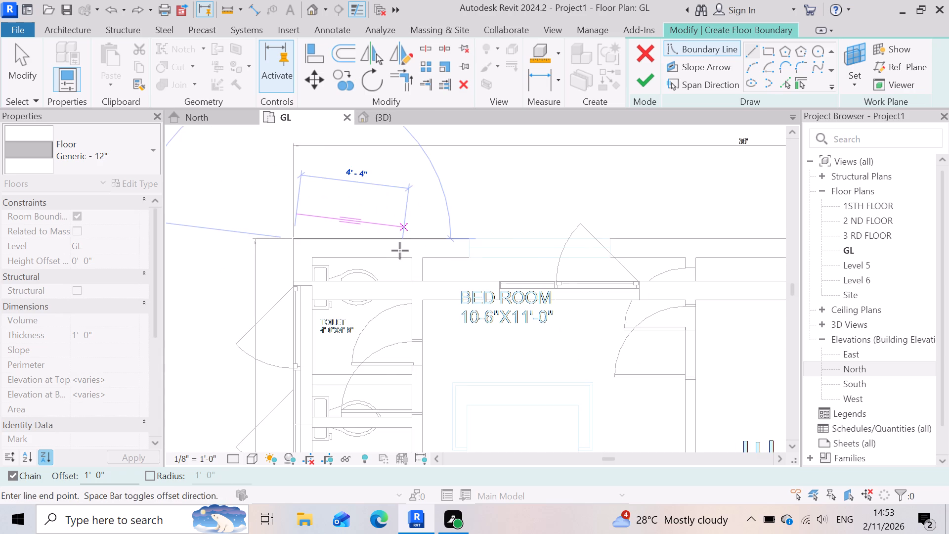
scroll(394, 246, down, 4)
scroll(565, 256, down, 4)
scroll(741, 273, up, 8)
scroll(697, 247, up, 3)
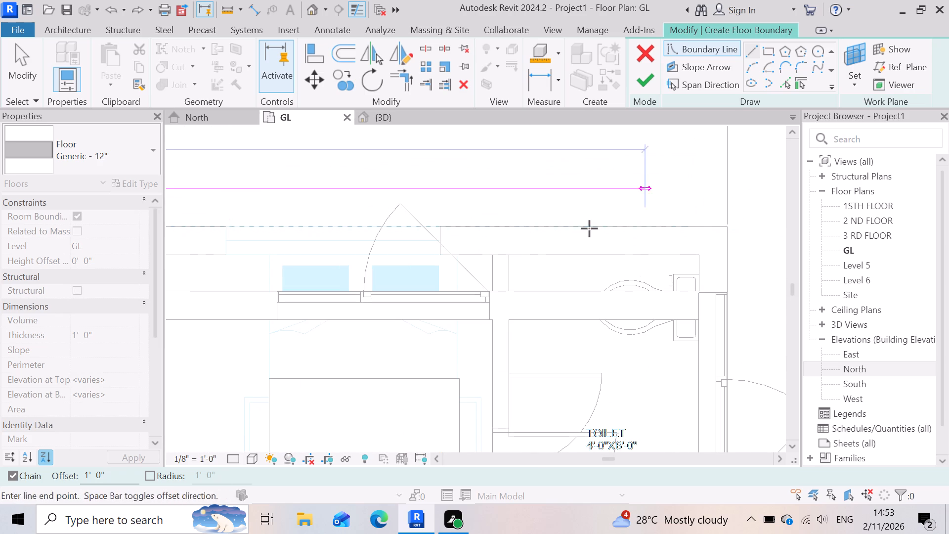
click(732, 229)
scroll(682, 241, down, 9)
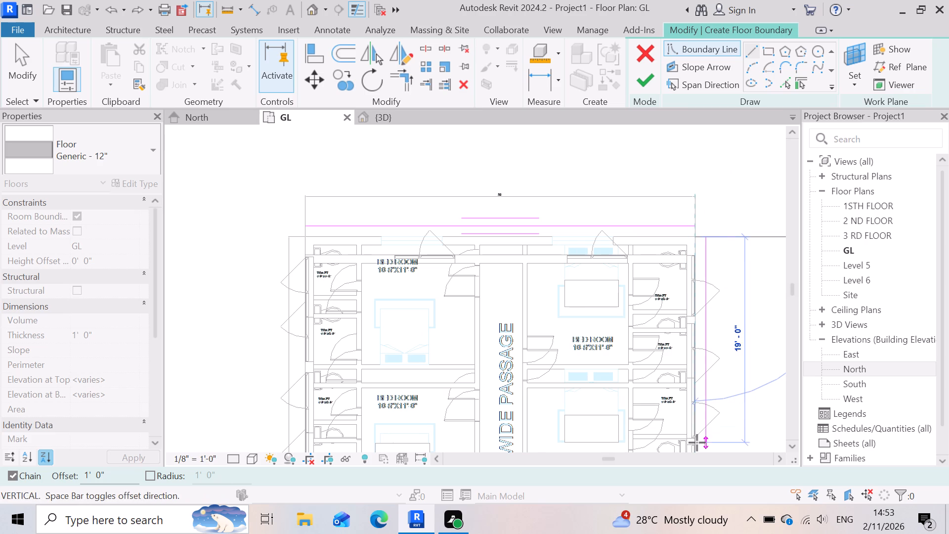
scroll(721, 351, up, 6)
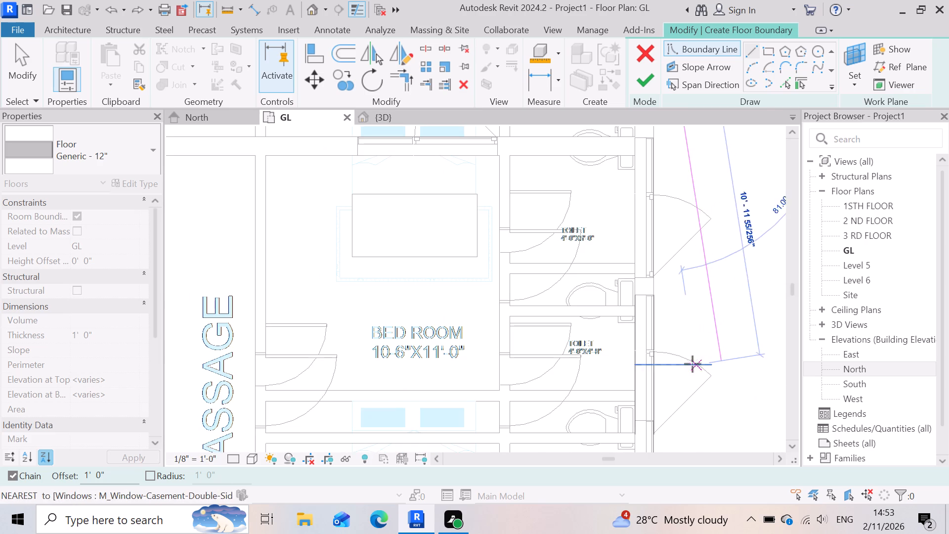
key(Escape)
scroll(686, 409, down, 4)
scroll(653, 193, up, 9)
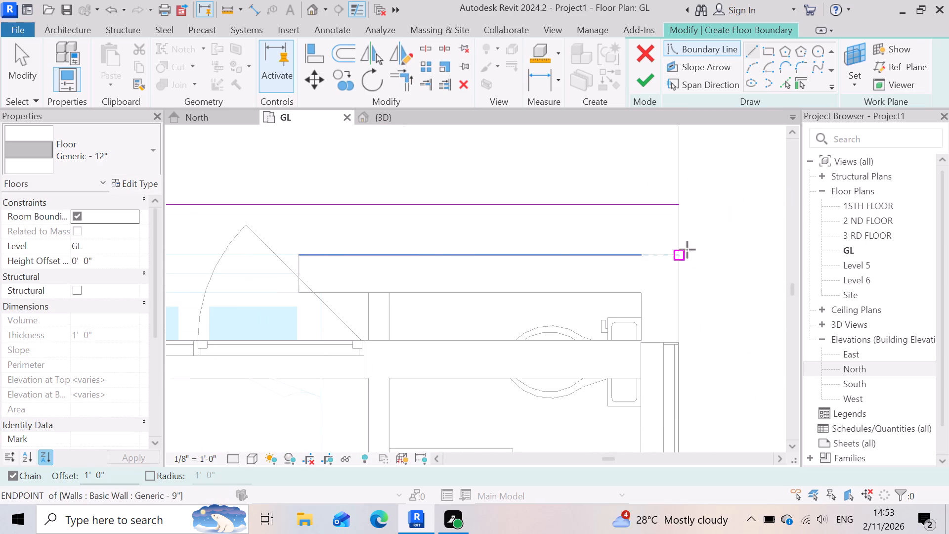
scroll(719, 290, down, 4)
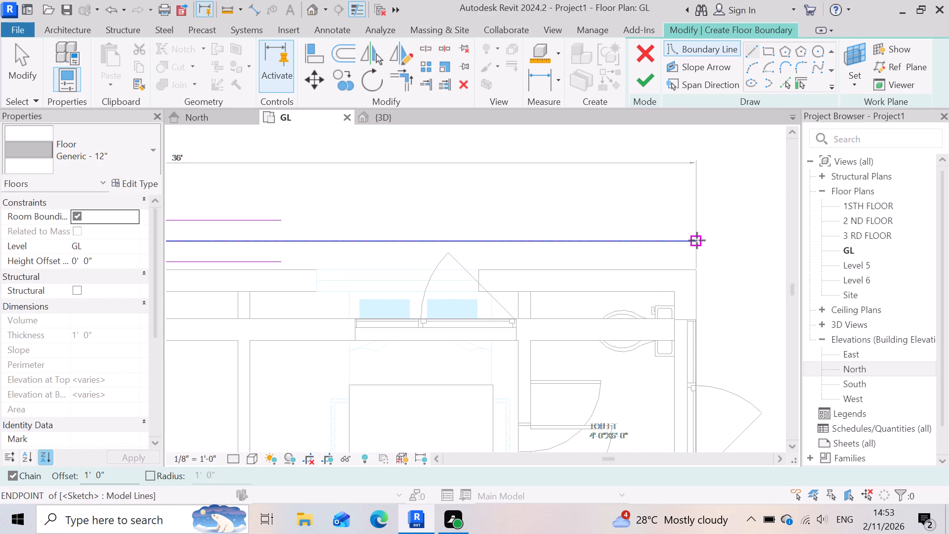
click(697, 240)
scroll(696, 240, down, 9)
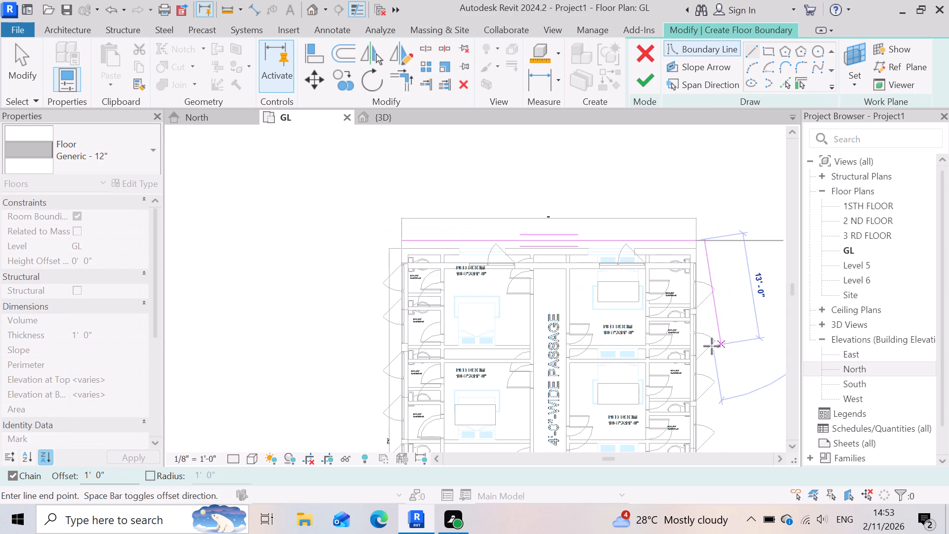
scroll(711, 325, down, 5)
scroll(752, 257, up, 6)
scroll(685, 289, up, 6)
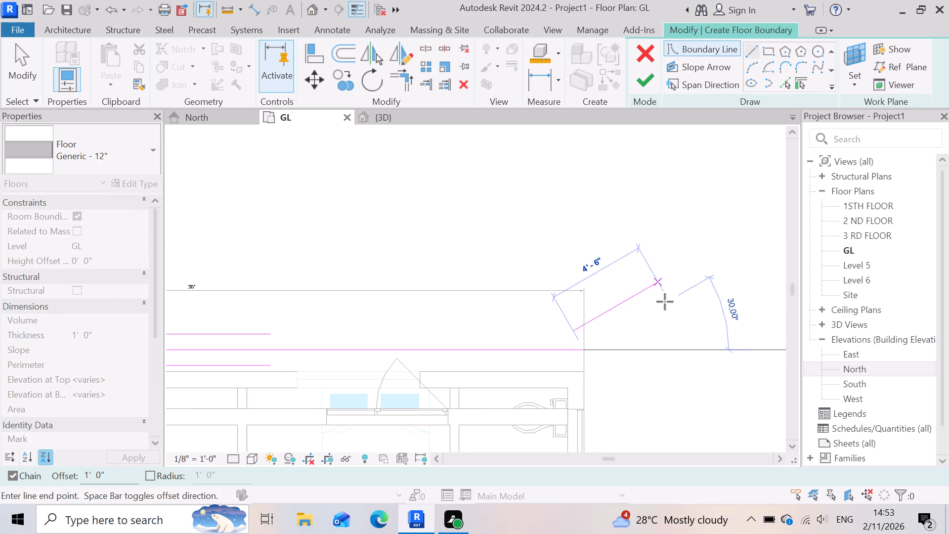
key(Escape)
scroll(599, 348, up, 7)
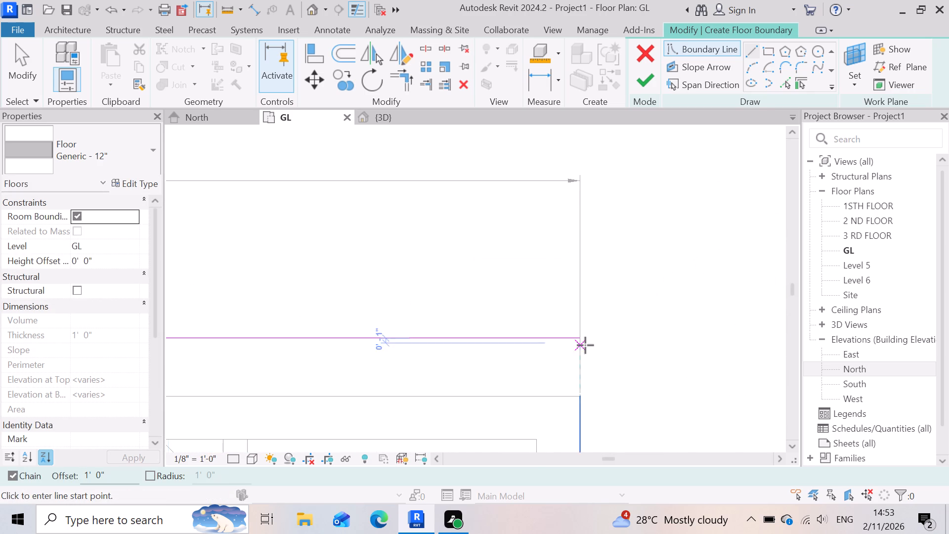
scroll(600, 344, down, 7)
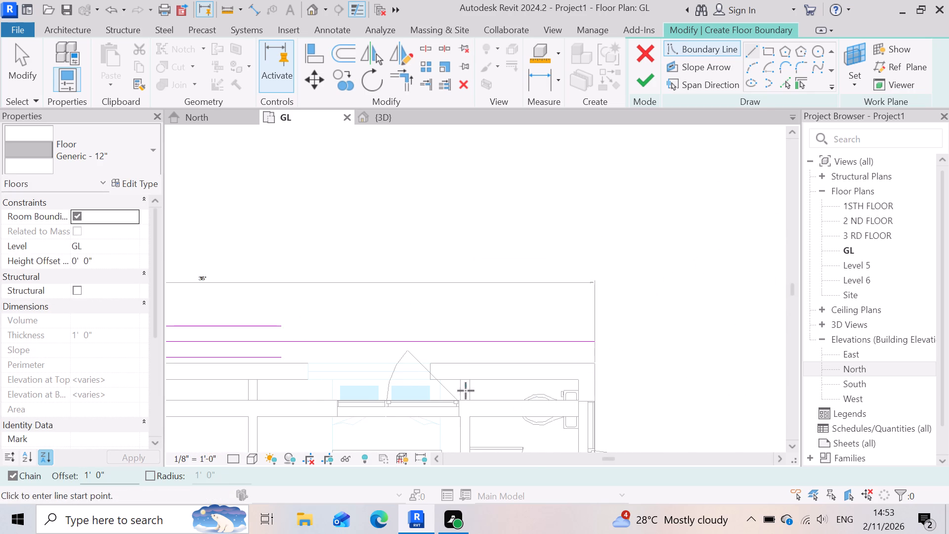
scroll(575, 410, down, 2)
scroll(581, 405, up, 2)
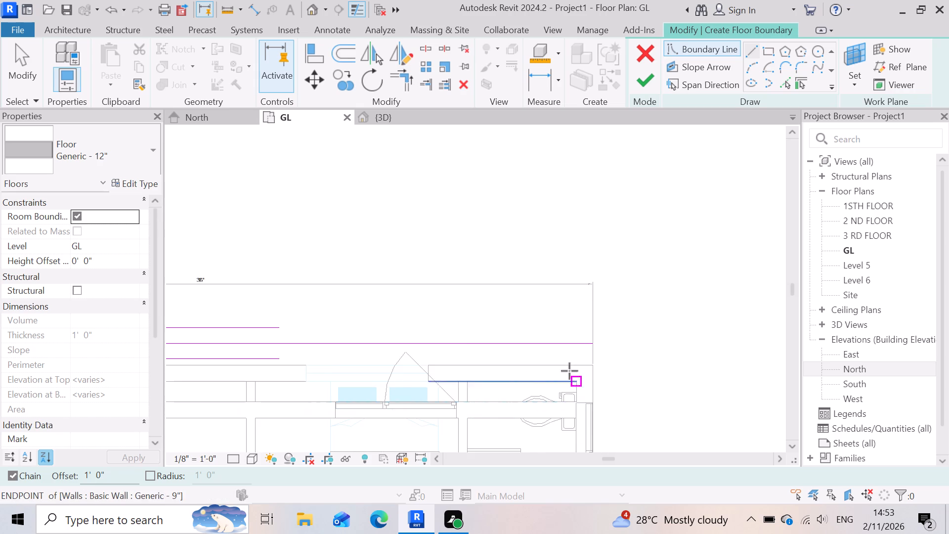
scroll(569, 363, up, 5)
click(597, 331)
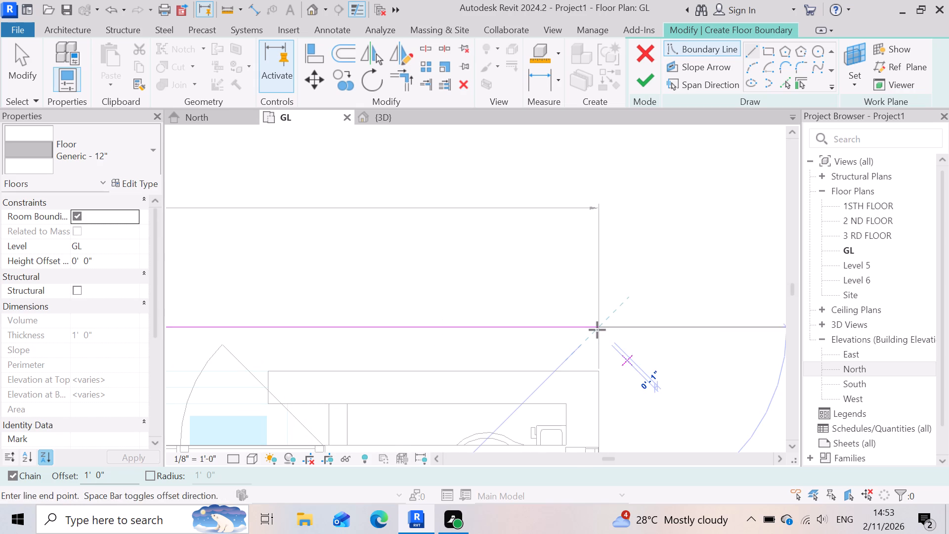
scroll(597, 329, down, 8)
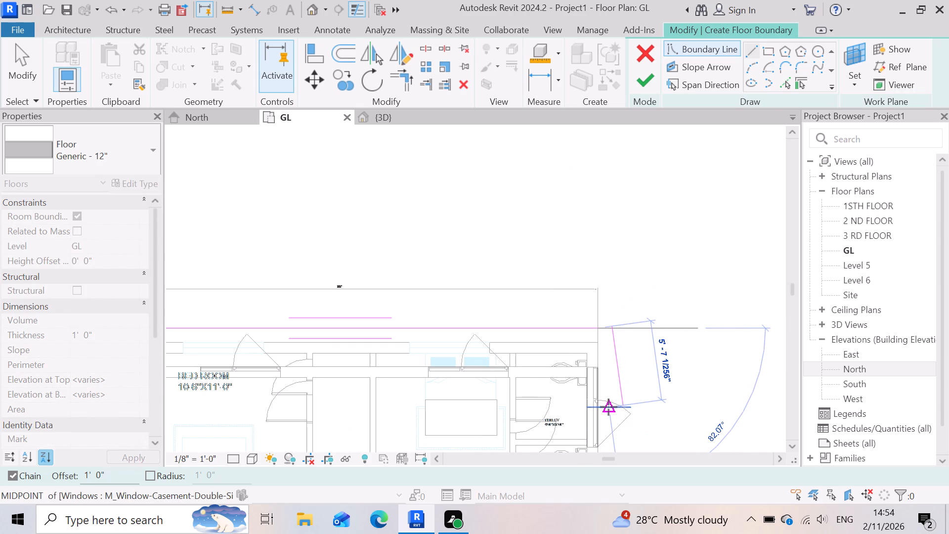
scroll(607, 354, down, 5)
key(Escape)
Draw a floor boundary line about 46' long down the east side from the north line's end, offset 1', ending just below the SHIFT room near the stairs.
scroll(602, 352, up, 5)
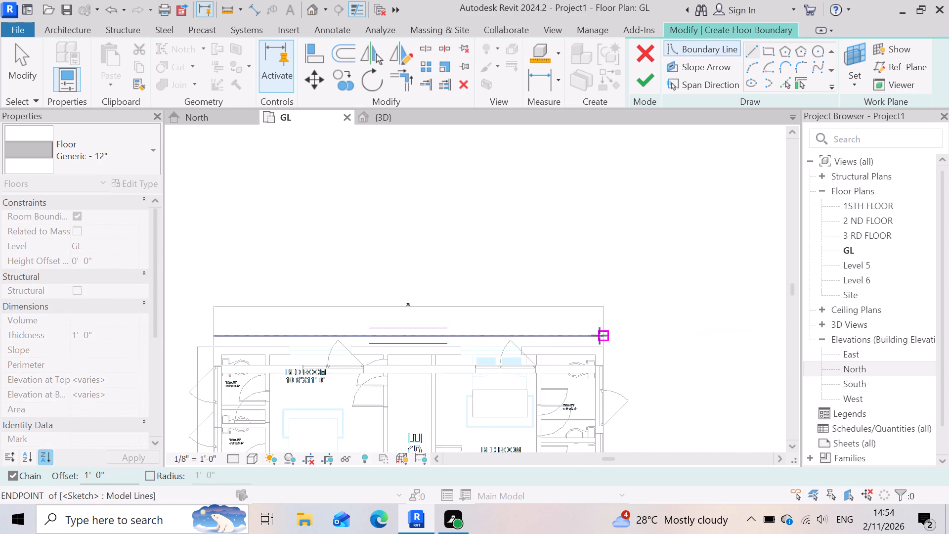
scroll(600, 336, up, 18)
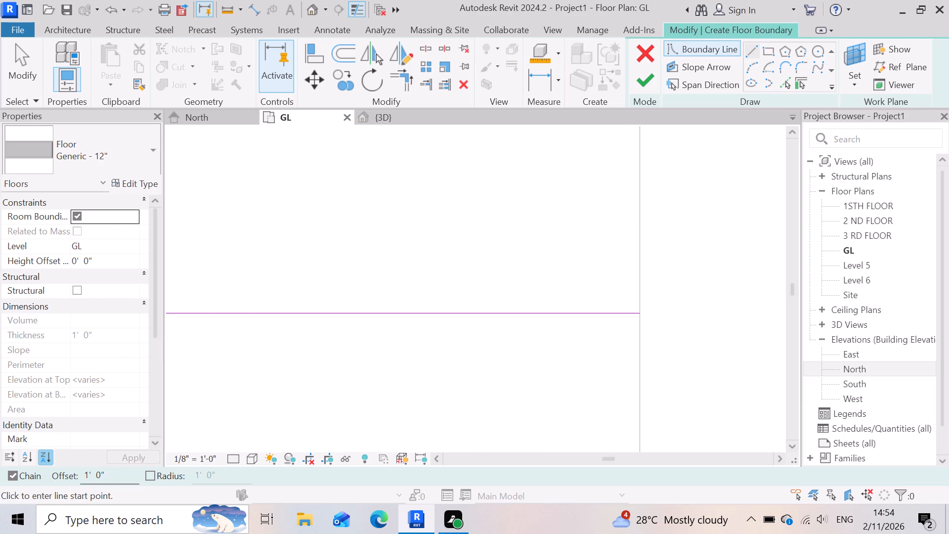
click(636, 315)
scroll(580, 324, down, 7)
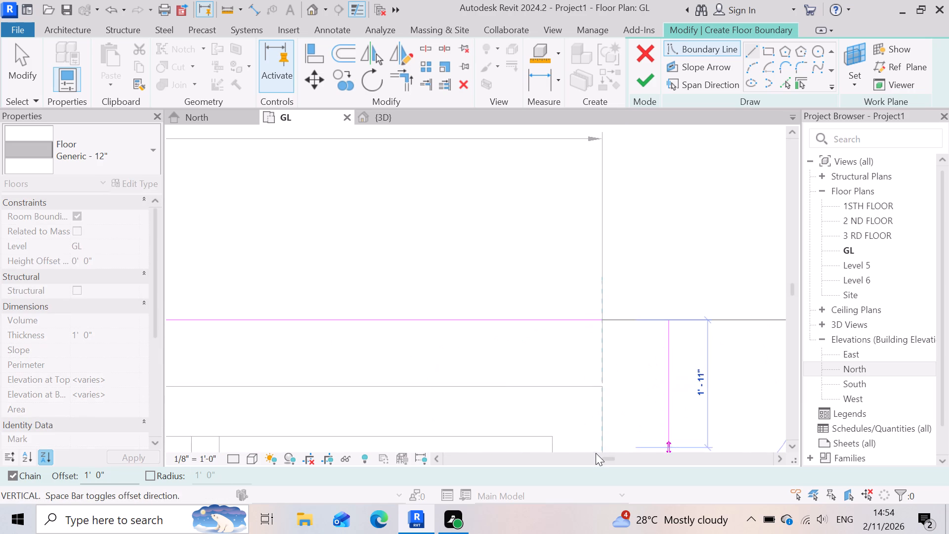
scroll(617, 402, down, 14)
scroll(617, 400, up, 1)
scroll(617, 400, down, 4)
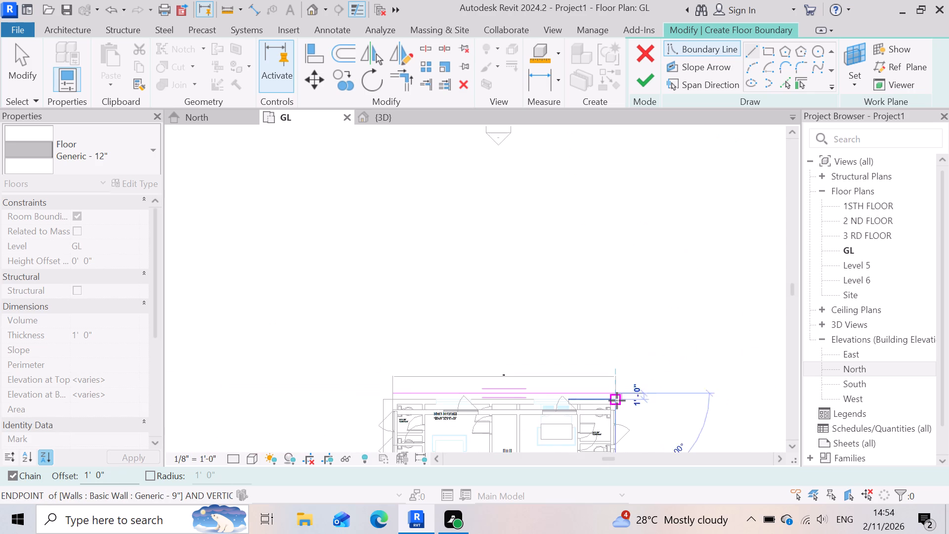
scroll(617, 400, down, 10)
scroll(611, 269, down, 3)
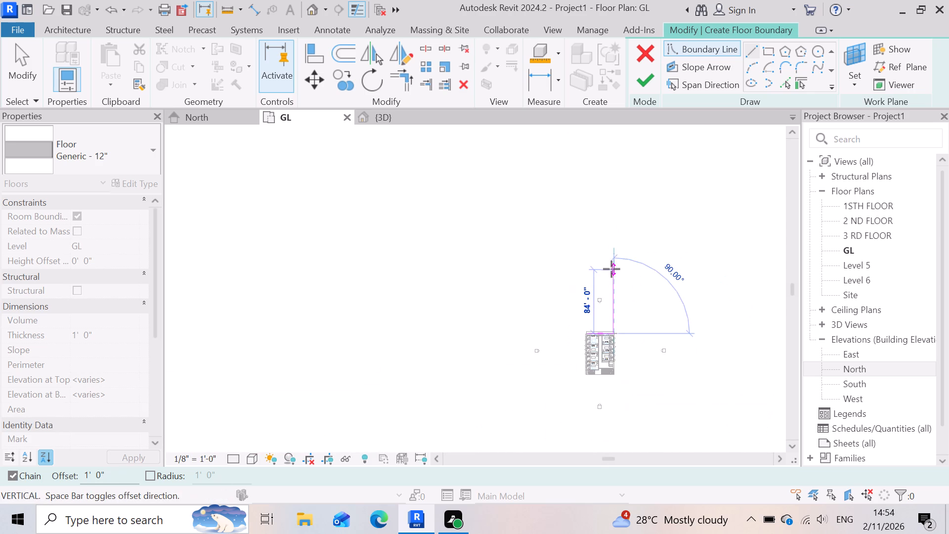
scroll(611, 269, down, 4)
scroll(614, 314, up, 8)
scroll(608, 405, up, 3)
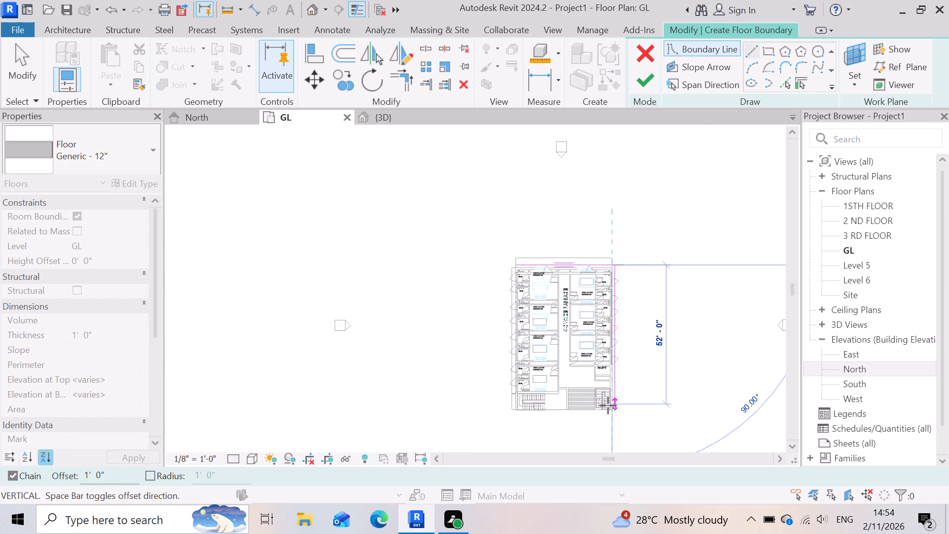
scroll(606, 400, up, 6)
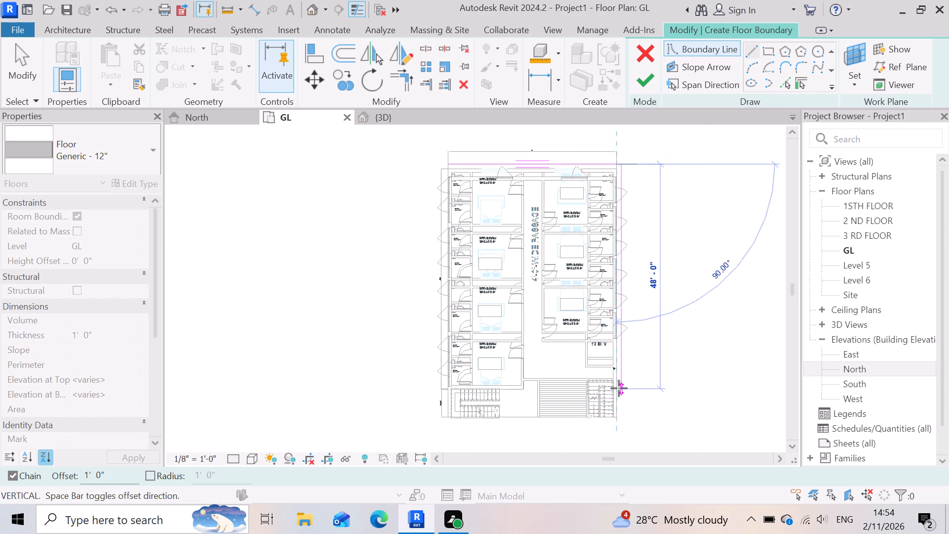
scroll(619, 388, up, 4)
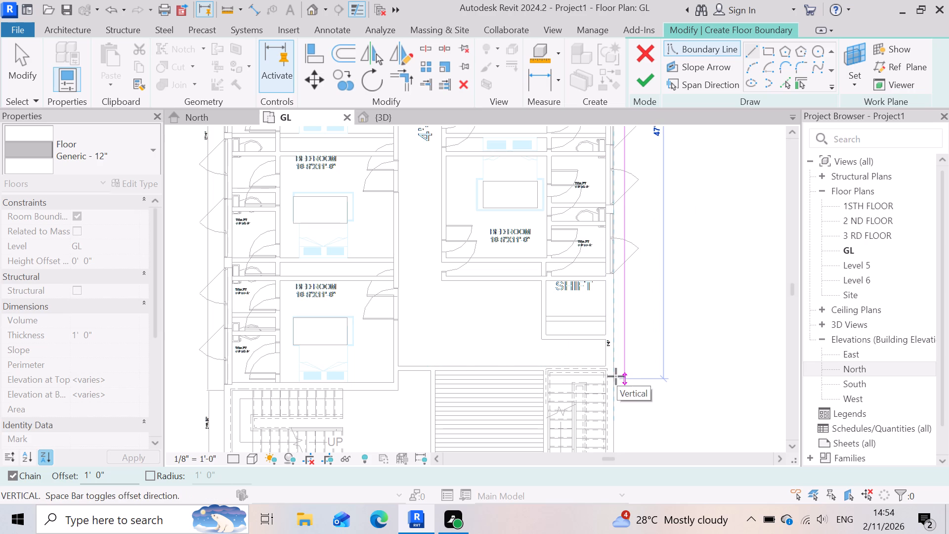
scroll(613, 369, up, 3)
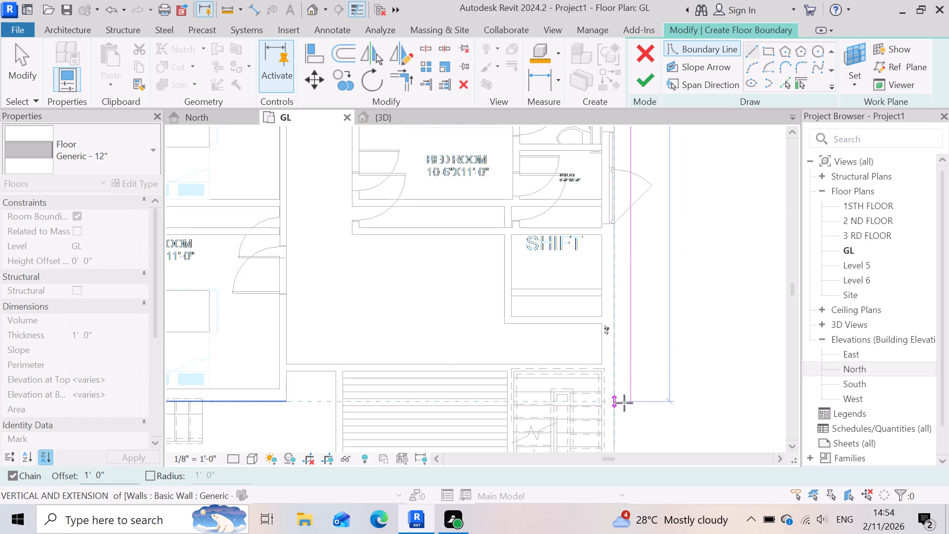
scroll(621, 392, up, 3)
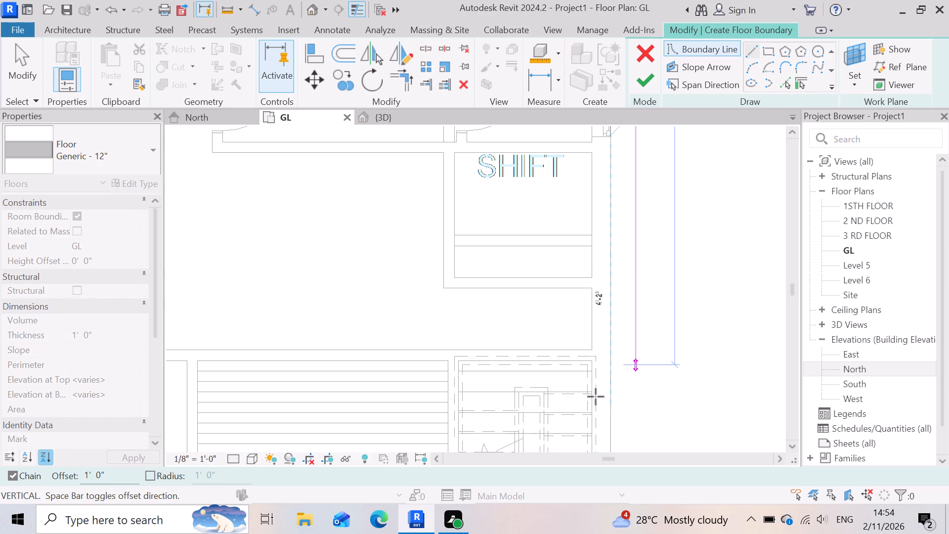
scroll(611, 353, up, 1)
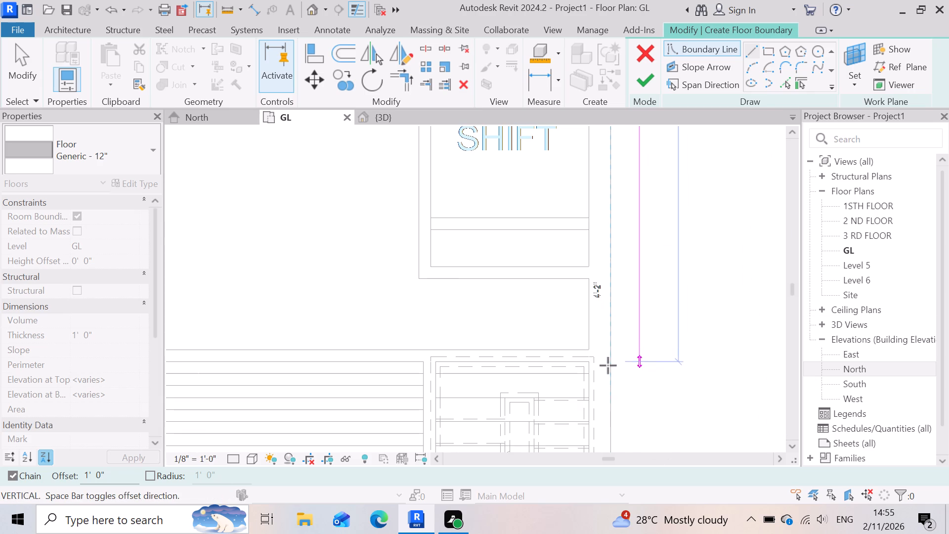
scroll(624, 346, down, 11)
scroll(624, 346, up, 4)
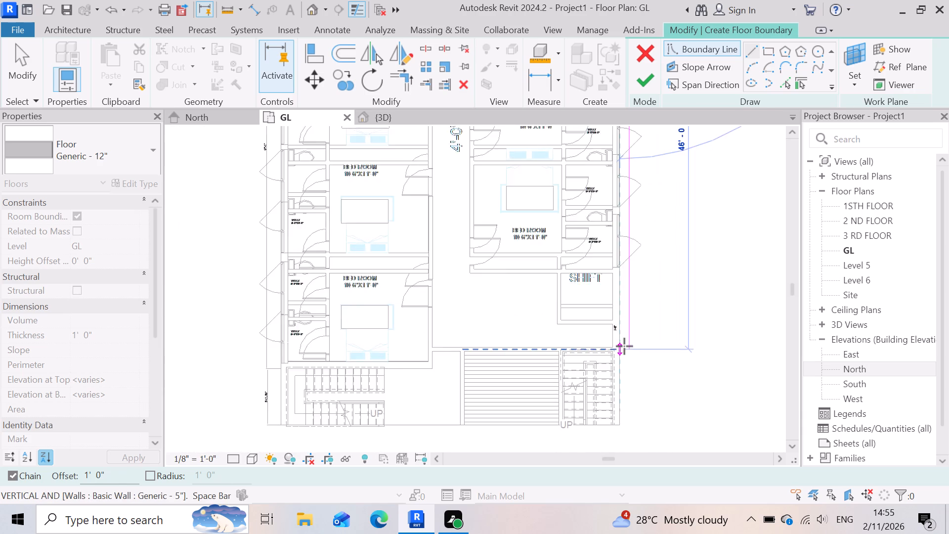
scroll(624, 346, up, 6)
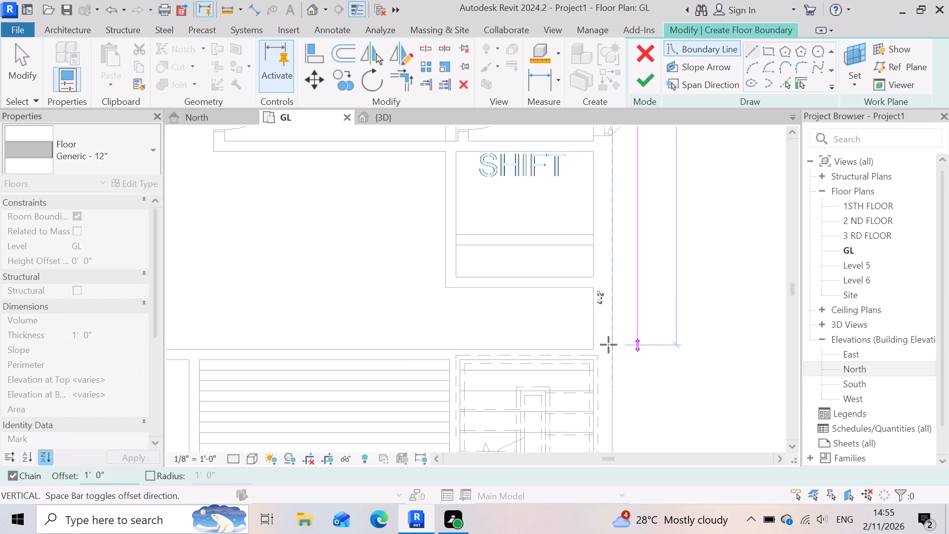
click(610, 347)
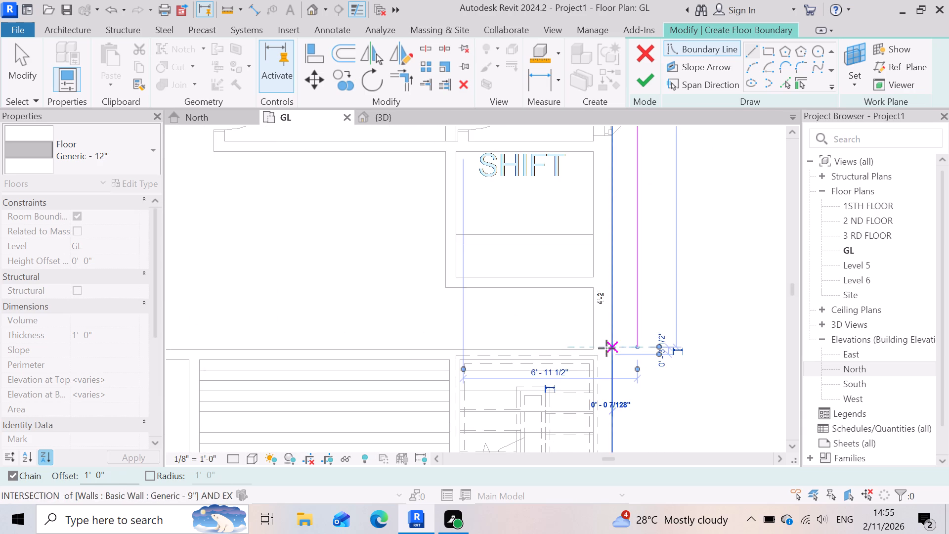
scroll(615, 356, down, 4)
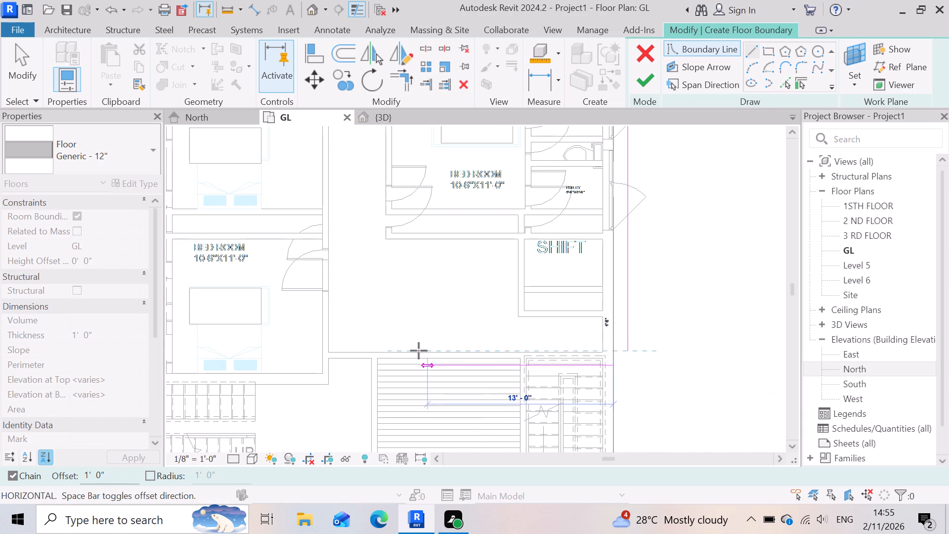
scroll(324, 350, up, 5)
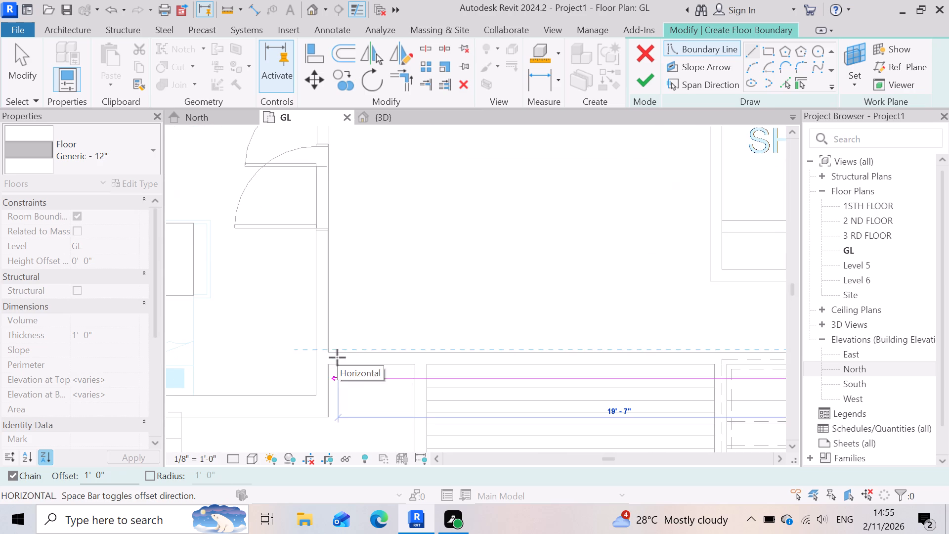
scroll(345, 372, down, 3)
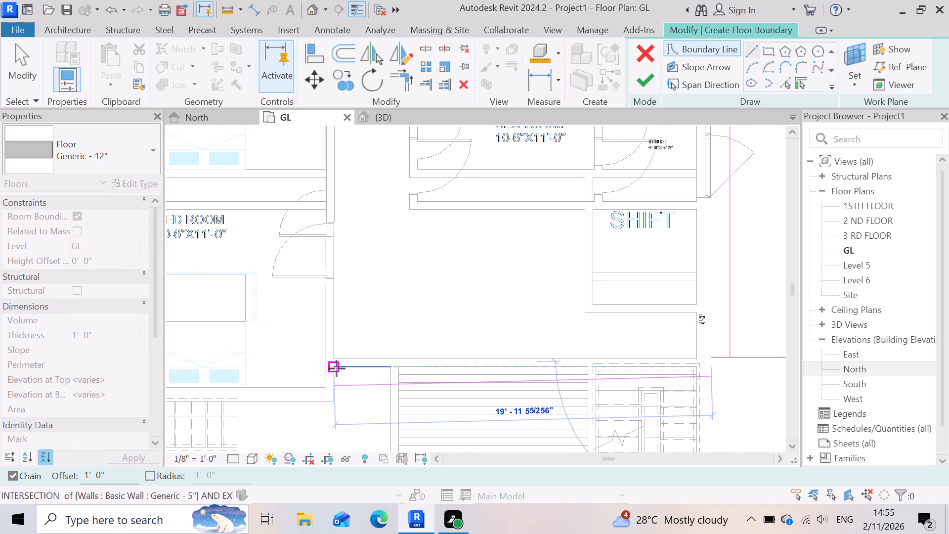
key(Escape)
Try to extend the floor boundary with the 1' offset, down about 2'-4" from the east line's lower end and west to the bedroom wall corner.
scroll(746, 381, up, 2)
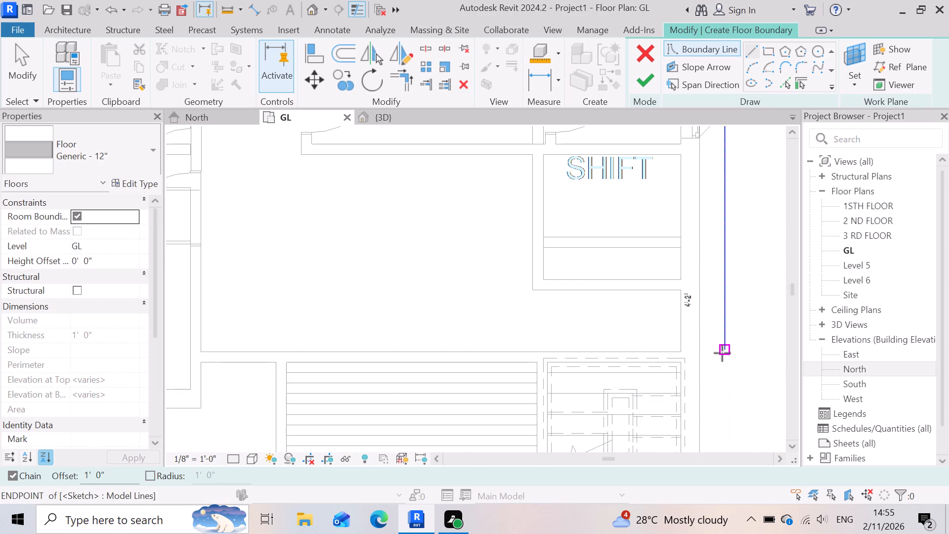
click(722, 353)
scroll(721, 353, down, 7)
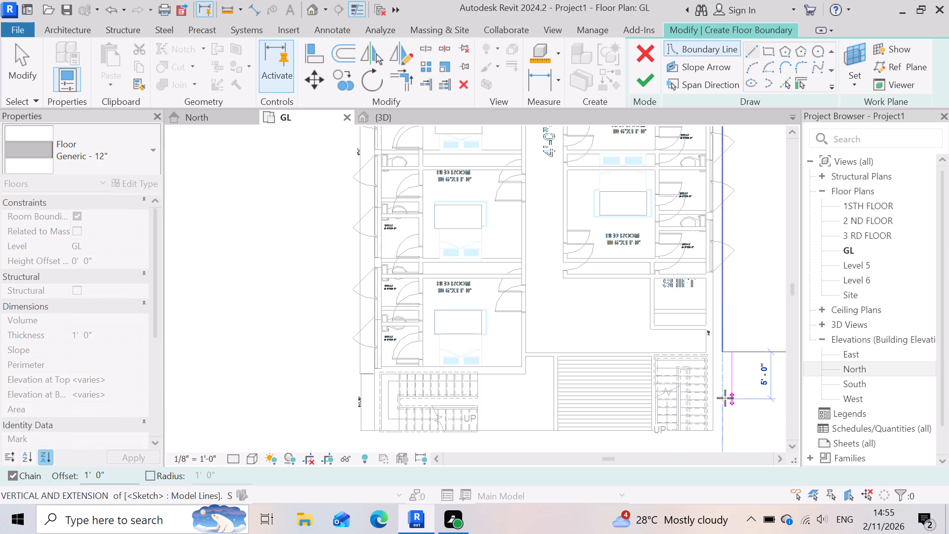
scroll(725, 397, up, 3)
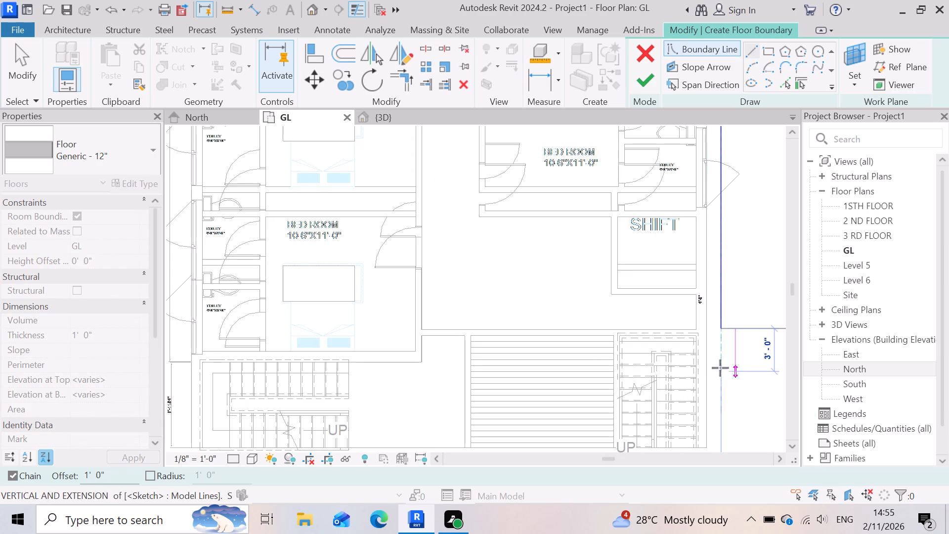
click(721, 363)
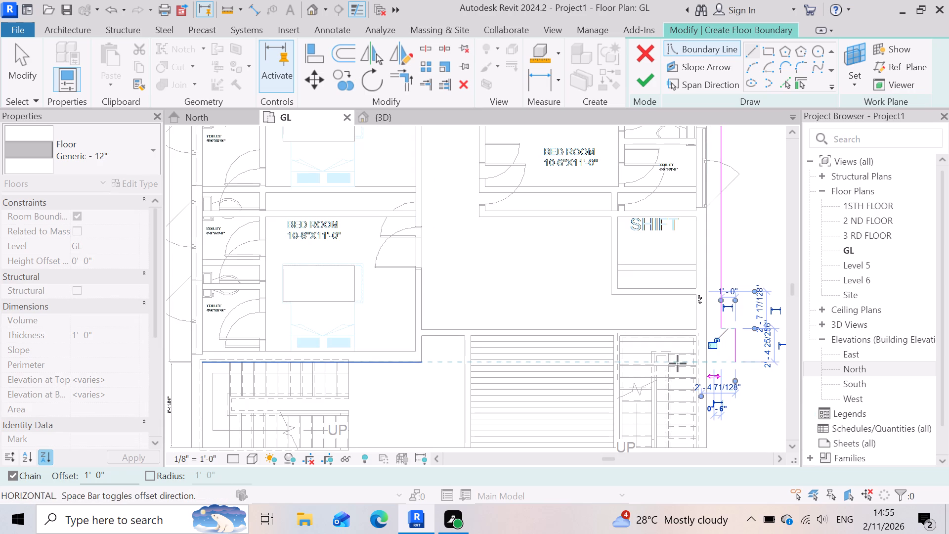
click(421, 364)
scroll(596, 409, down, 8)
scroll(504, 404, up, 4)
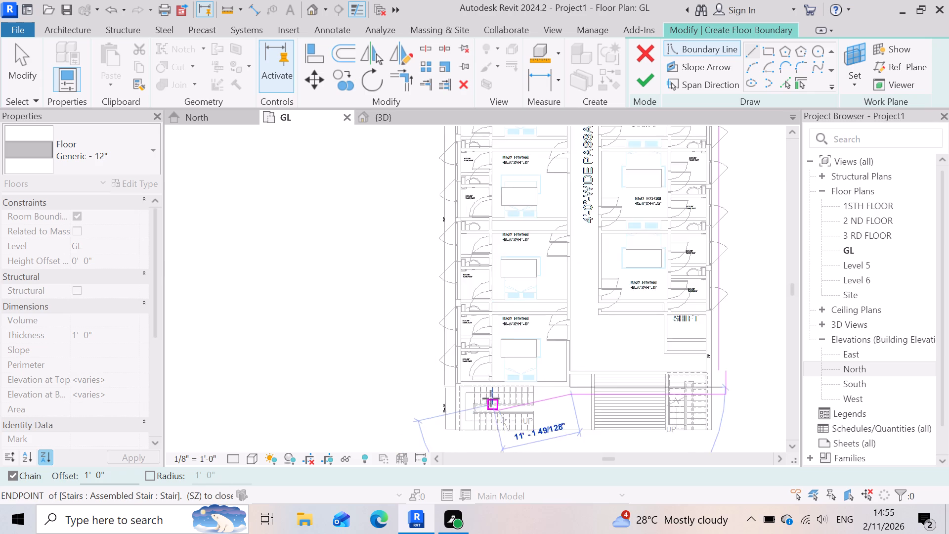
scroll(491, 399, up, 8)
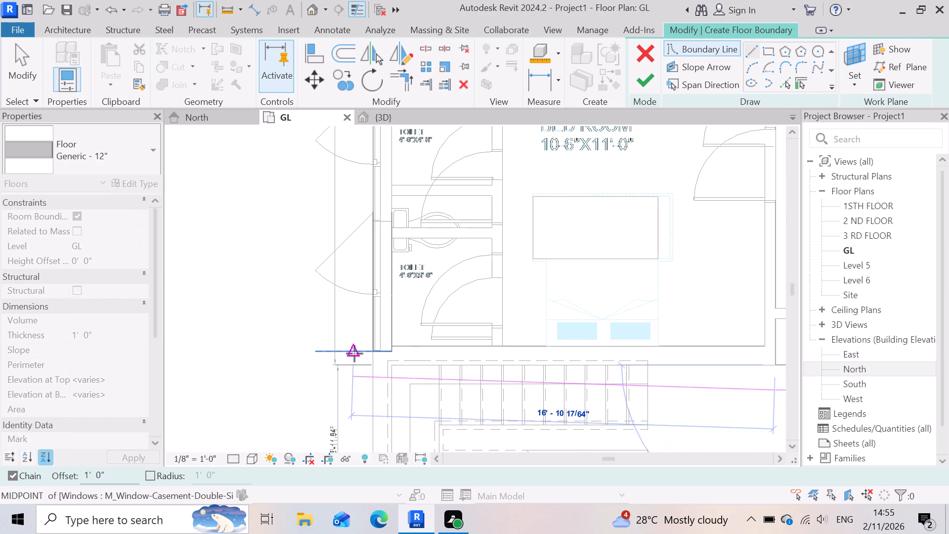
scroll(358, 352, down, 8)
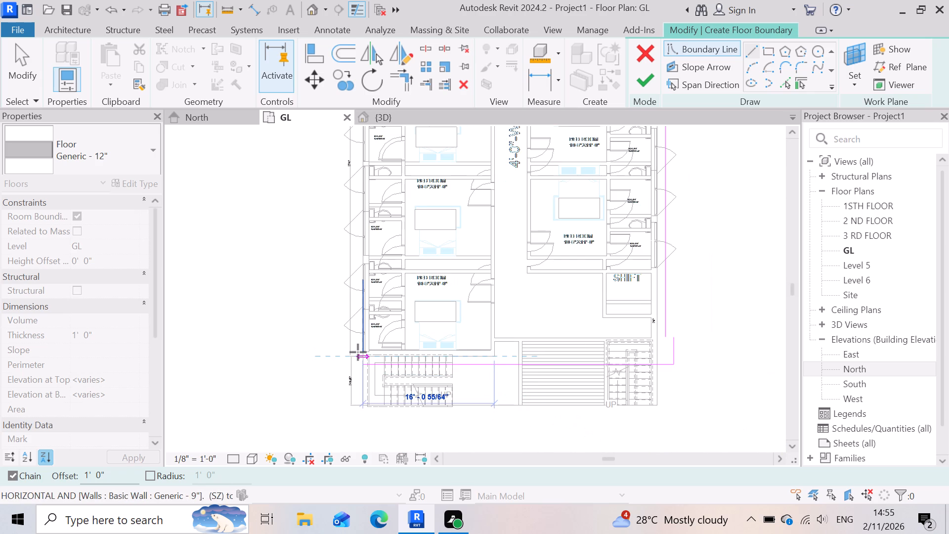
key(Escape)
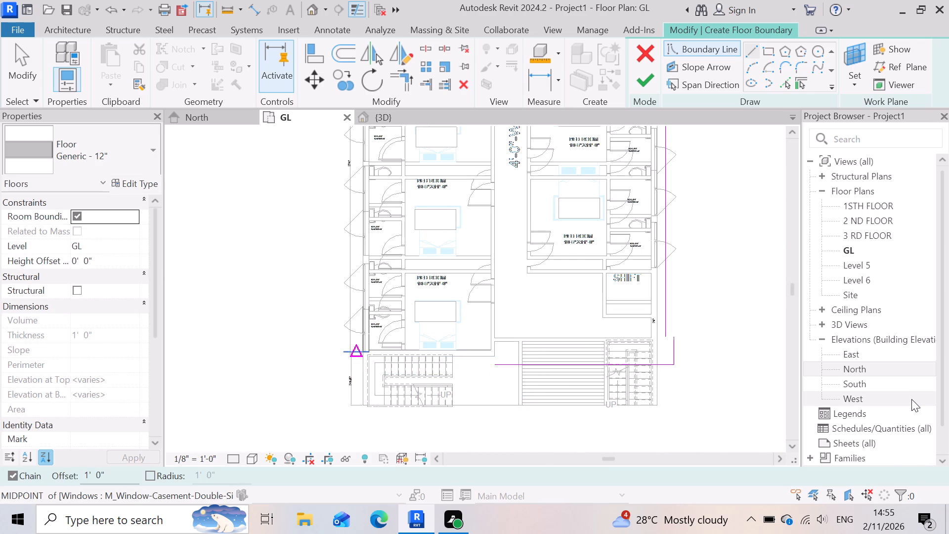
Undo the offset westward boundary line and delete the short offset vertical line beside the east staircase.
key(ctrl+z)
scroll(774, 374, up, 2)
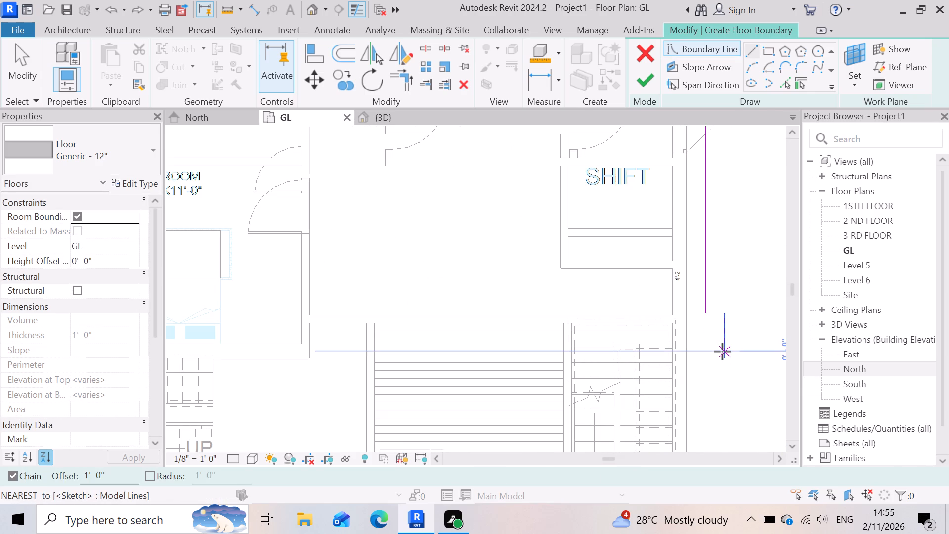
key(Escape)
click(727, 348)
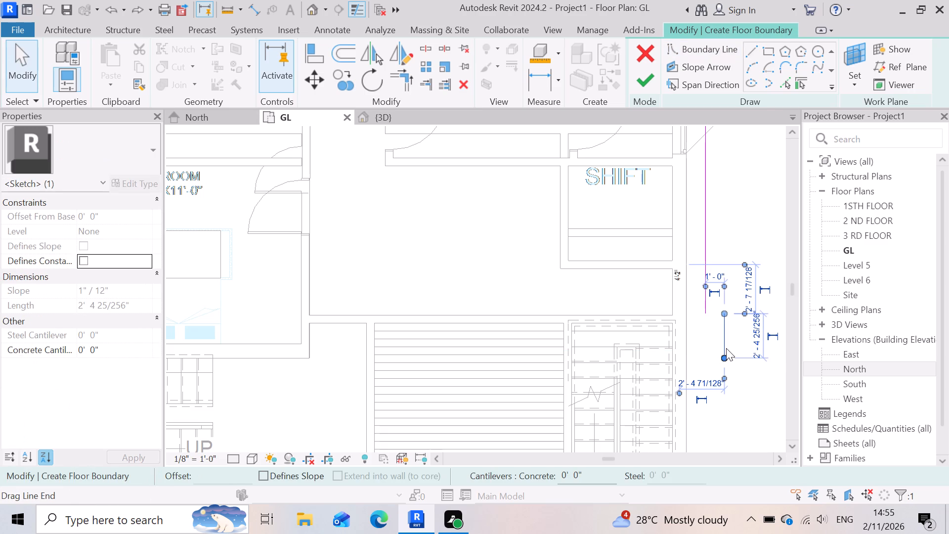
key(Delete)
Draw a floor boundary line about 17'-11" long with no offset, west from the east line's lower end to the wall beside the central steps.
scroll(708, 315, up, 3)
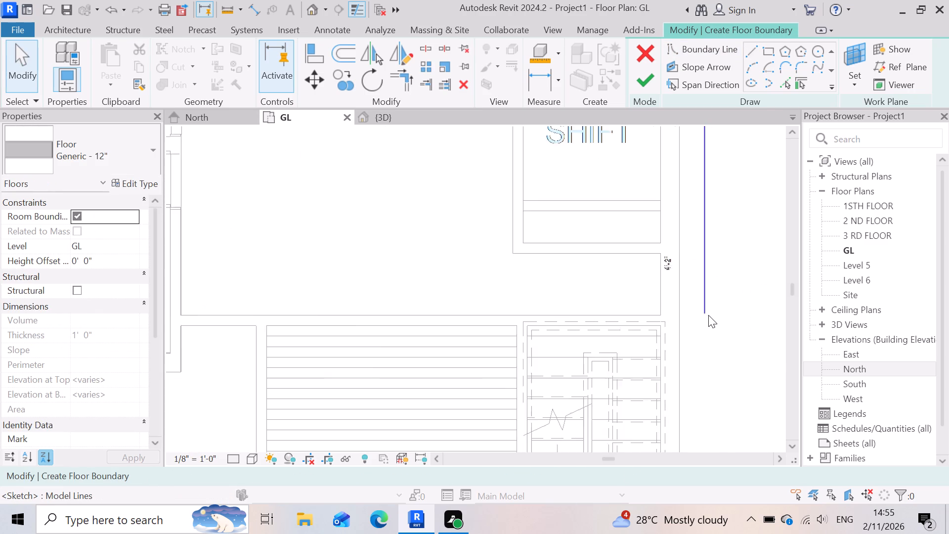
scroll(708, 315, up, 2)
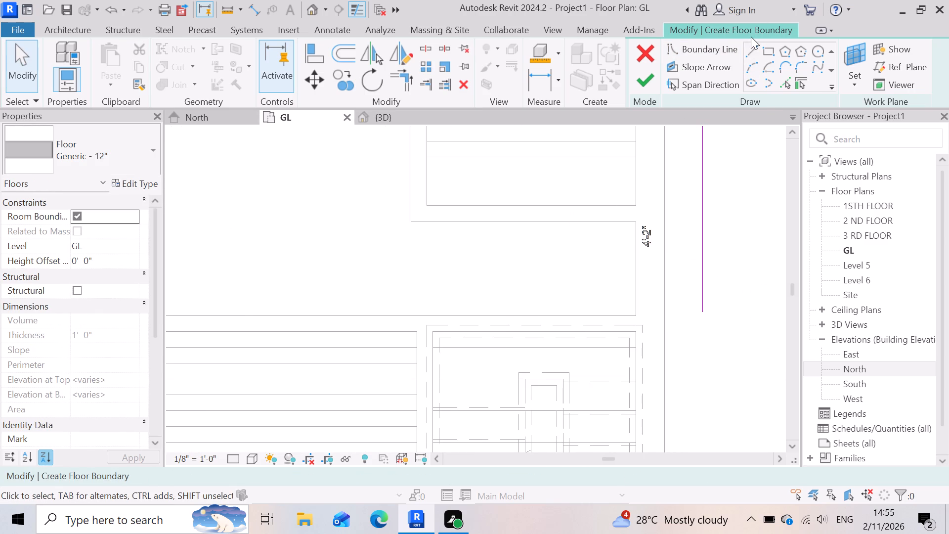
click(751, 50)
scroll(690, 333, up, 3)
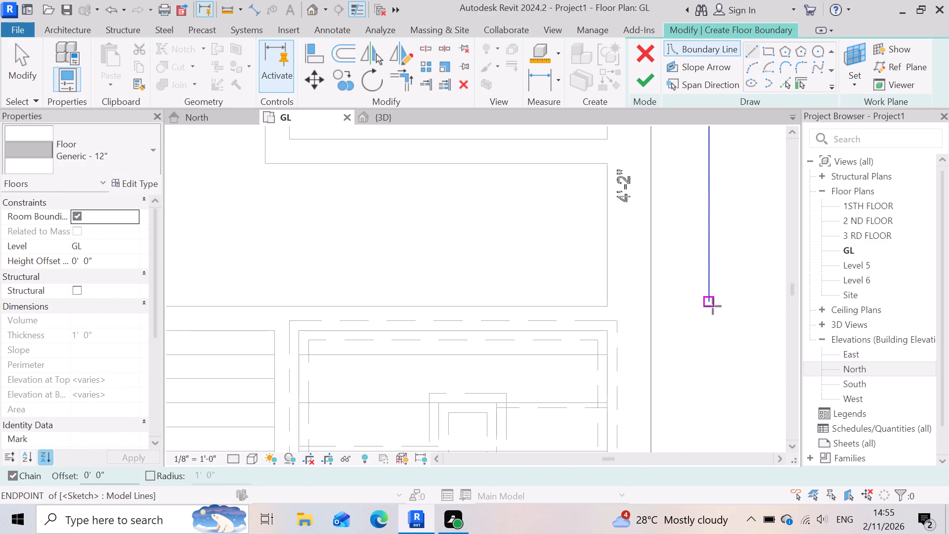
click(713, 306)
scroll(649, 322, down, 4)
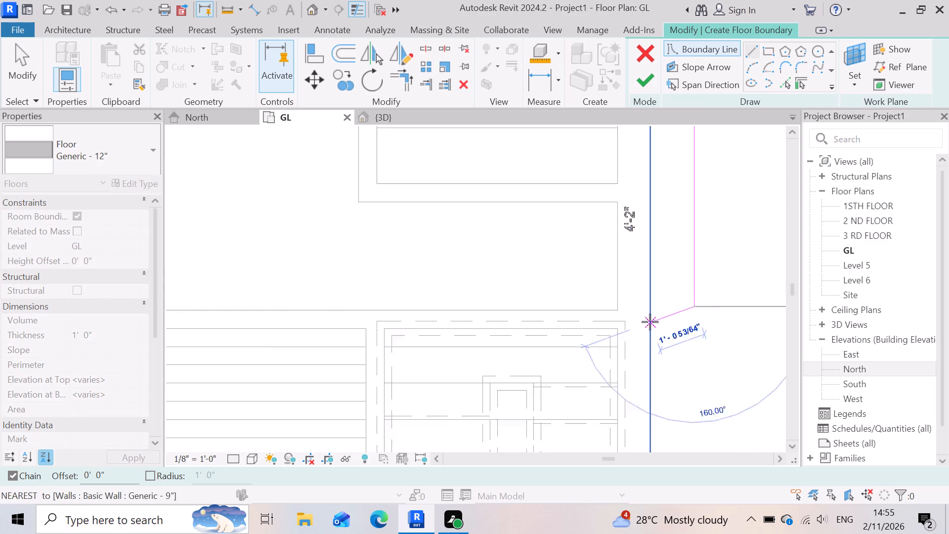
key(Escape)
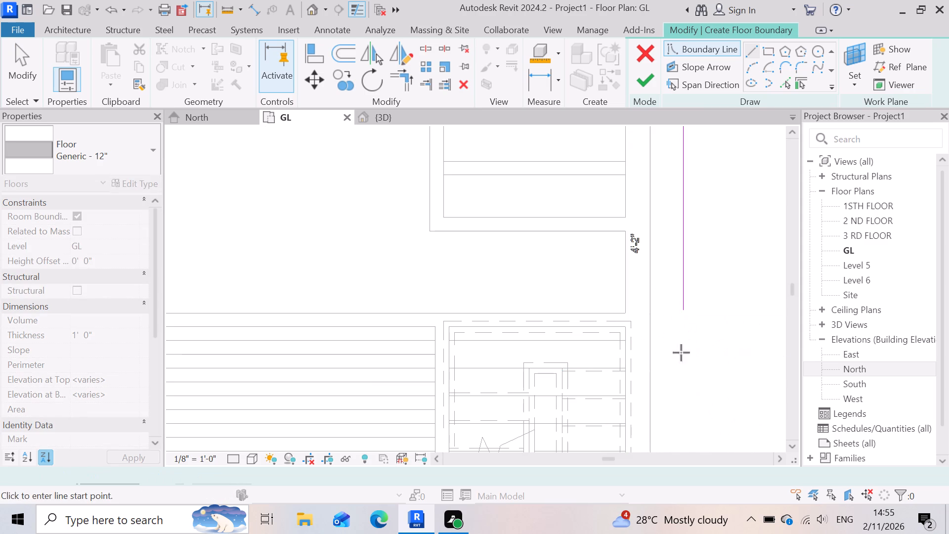
scroll(687, 325, up, 6)
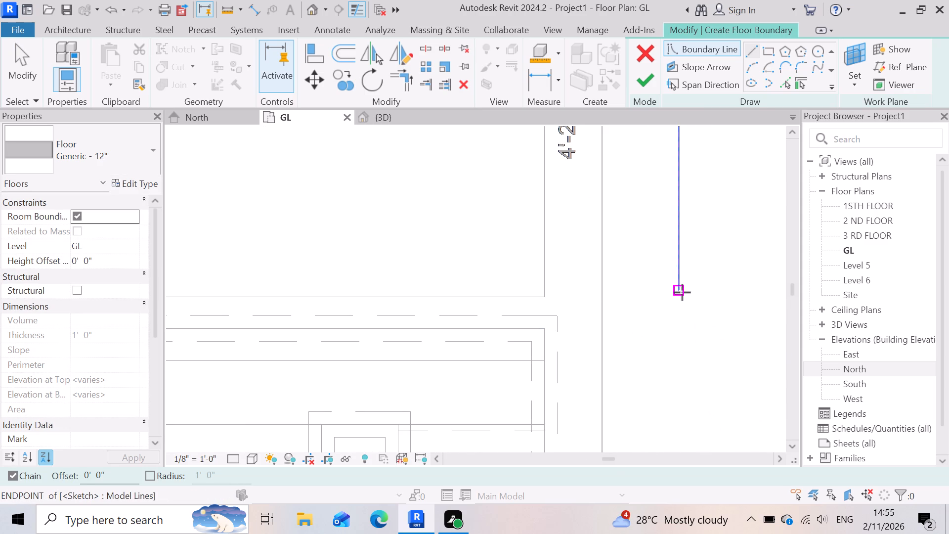
click(682, 292)
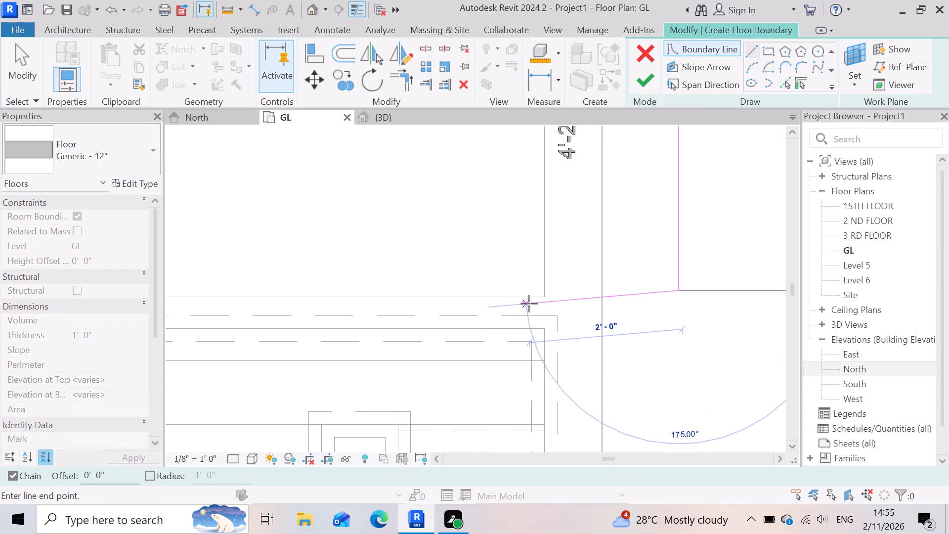
scroll(593, 325, down, 15)
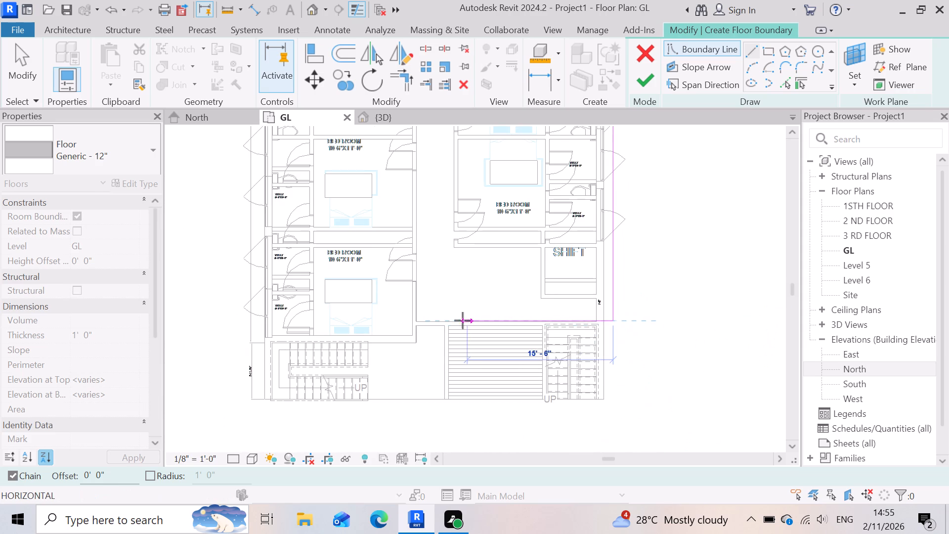
scroll(456, 322, up, 16)
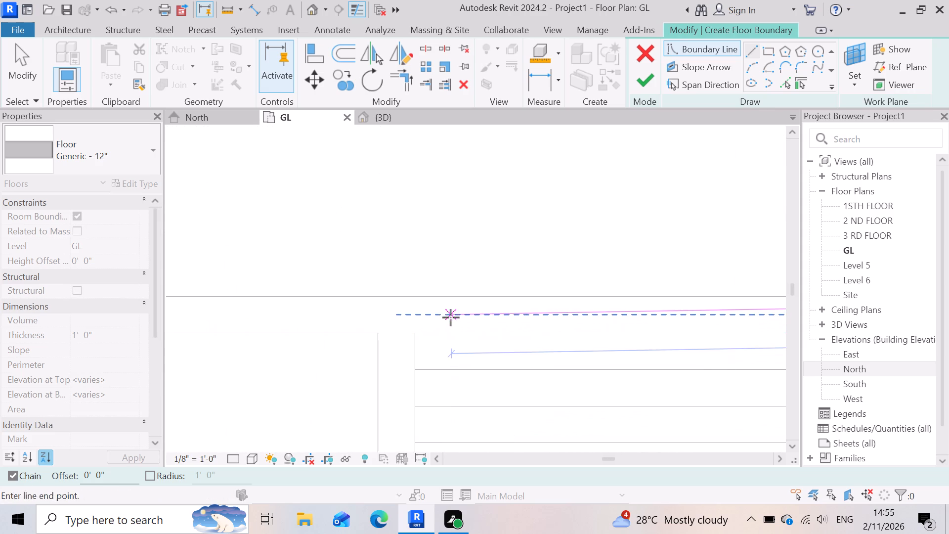
click(377, 306)
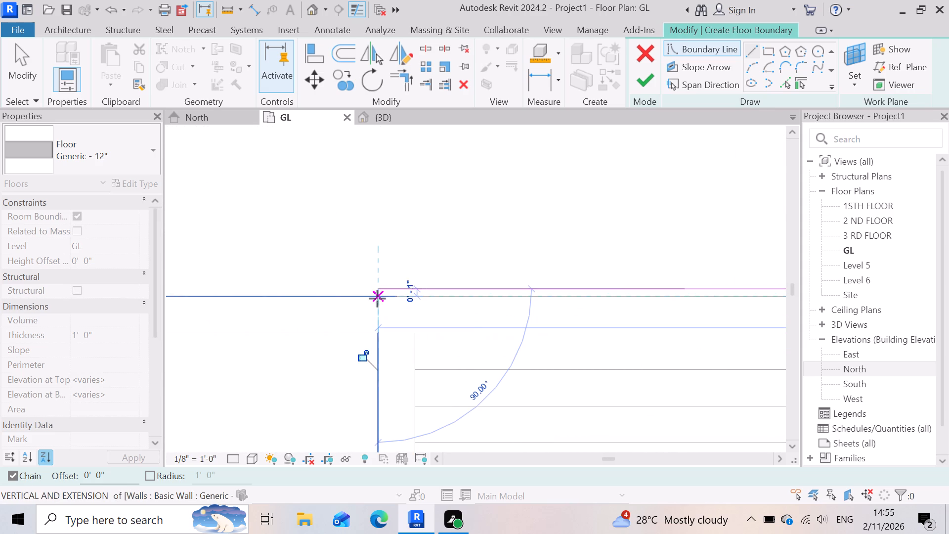
click(378, 292)
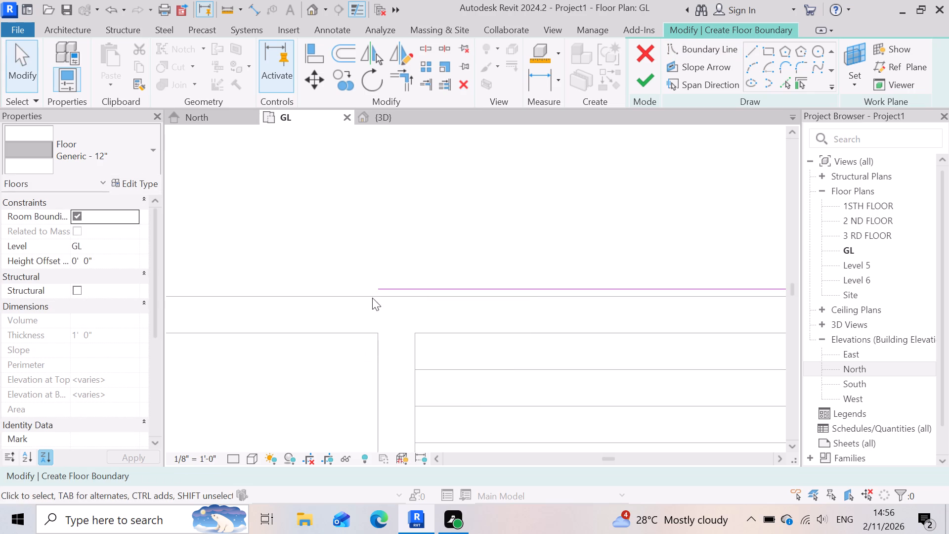
Draw a short boundary line about 6" long down from the 17'-11" line's west end to the lower wall face.
scroll(375, 290, up, 3)
click(380, 287)
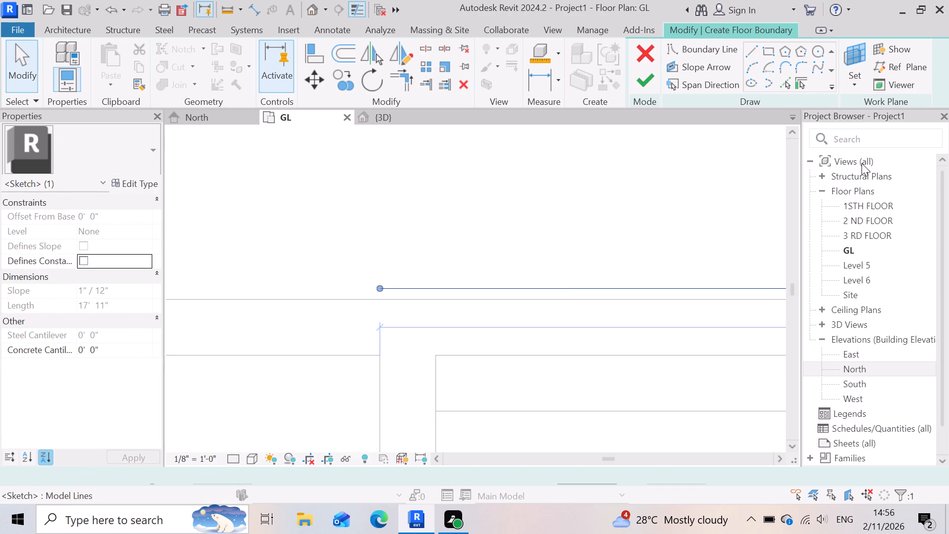
click(743, 50)
click(748, 52)
scroll(340, 355, up, 2)
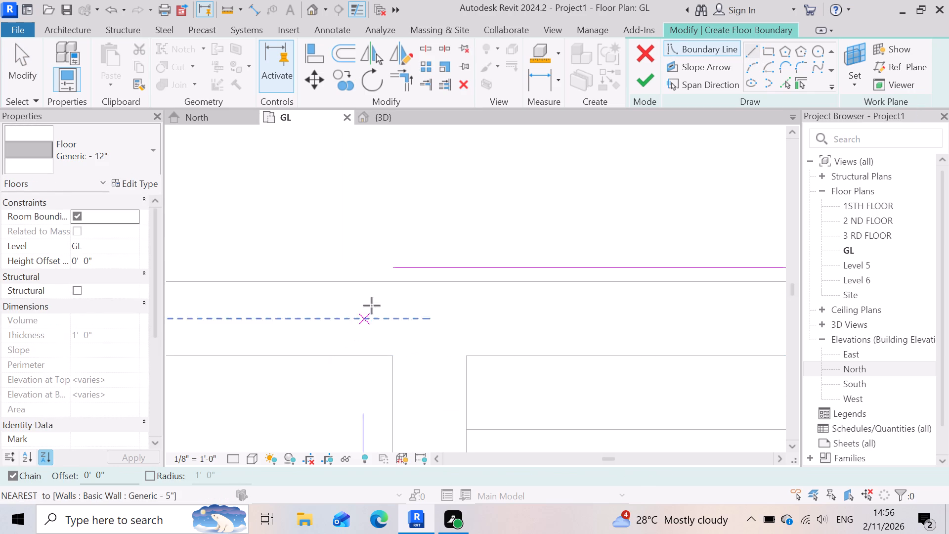
click(395, 270)
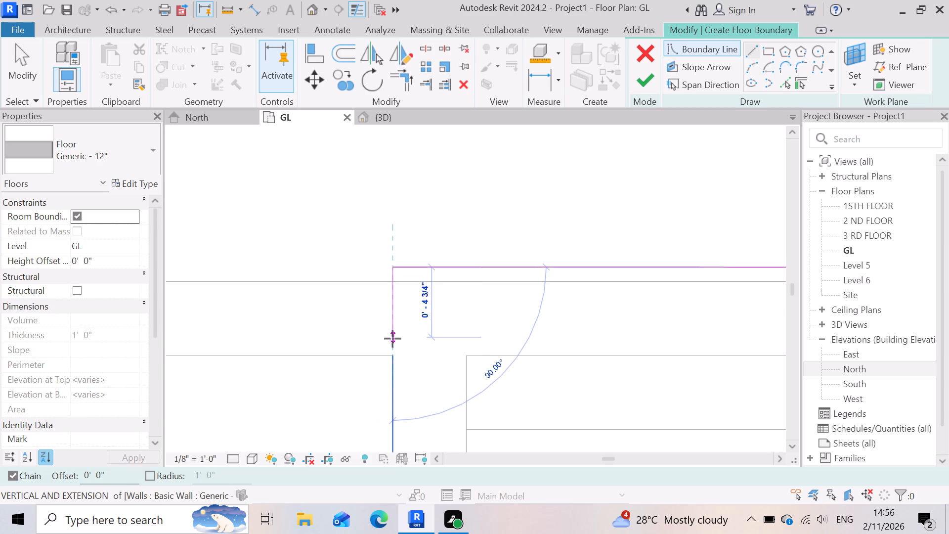
click(397, 358)
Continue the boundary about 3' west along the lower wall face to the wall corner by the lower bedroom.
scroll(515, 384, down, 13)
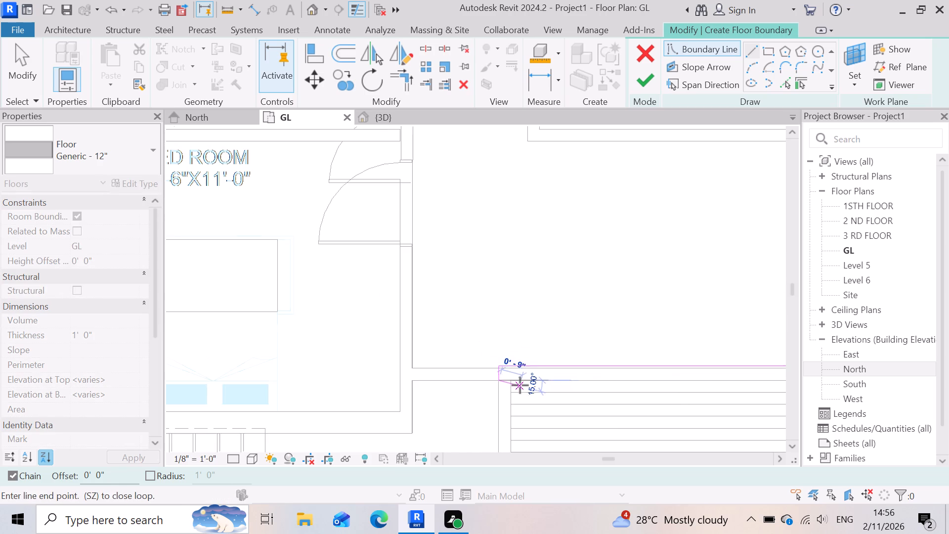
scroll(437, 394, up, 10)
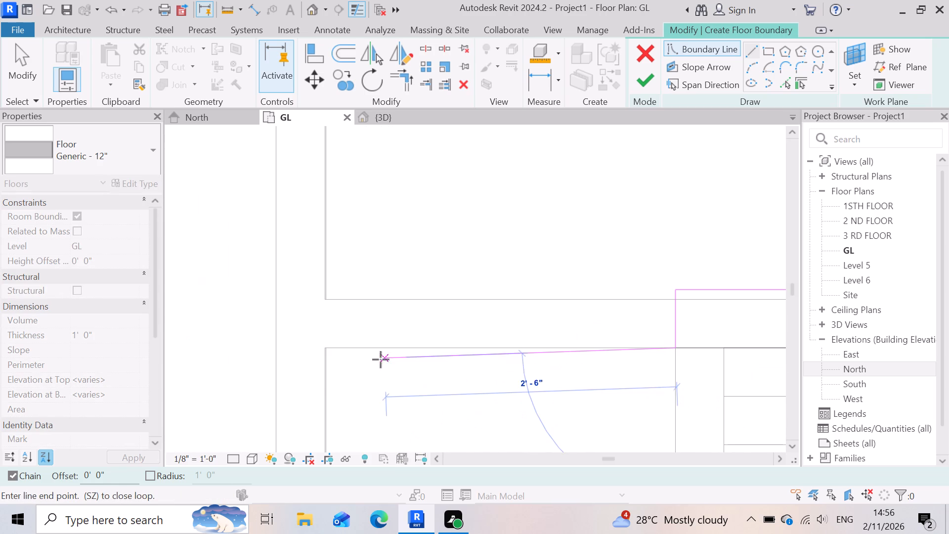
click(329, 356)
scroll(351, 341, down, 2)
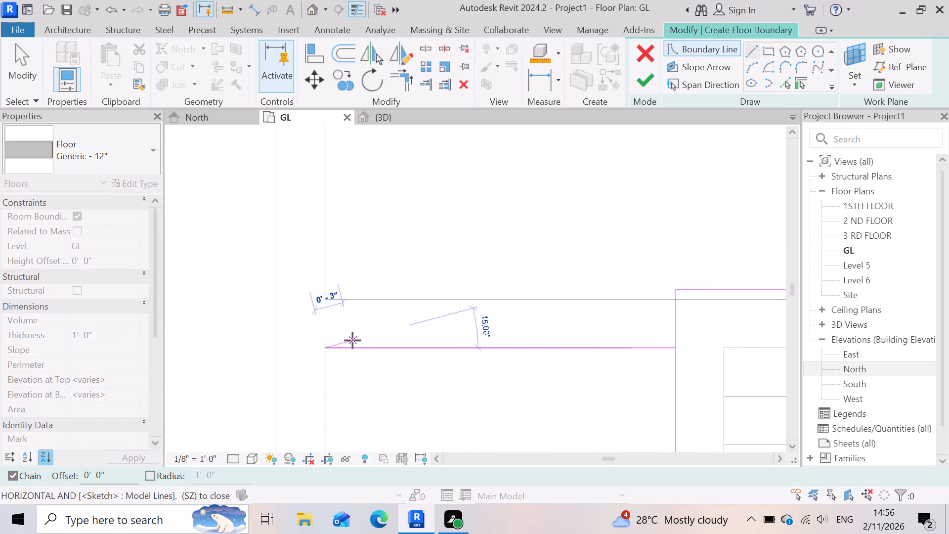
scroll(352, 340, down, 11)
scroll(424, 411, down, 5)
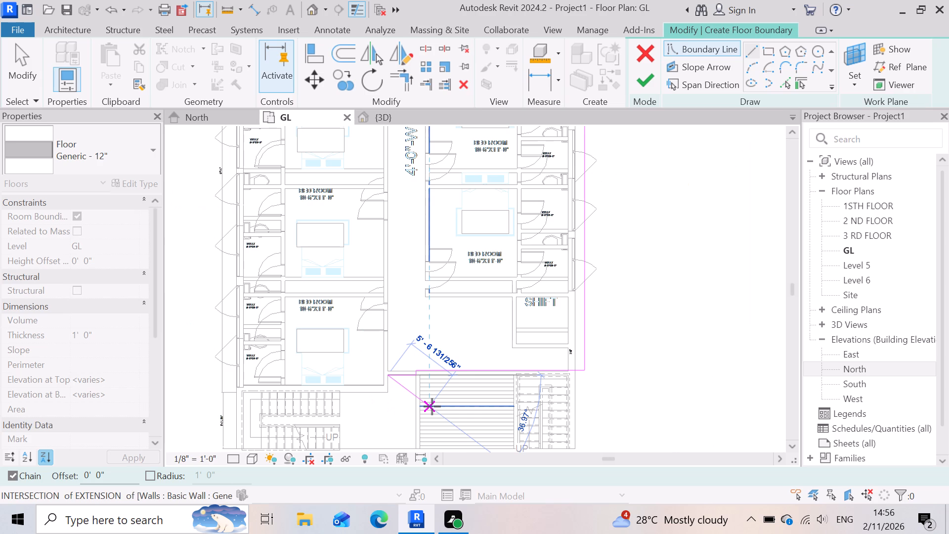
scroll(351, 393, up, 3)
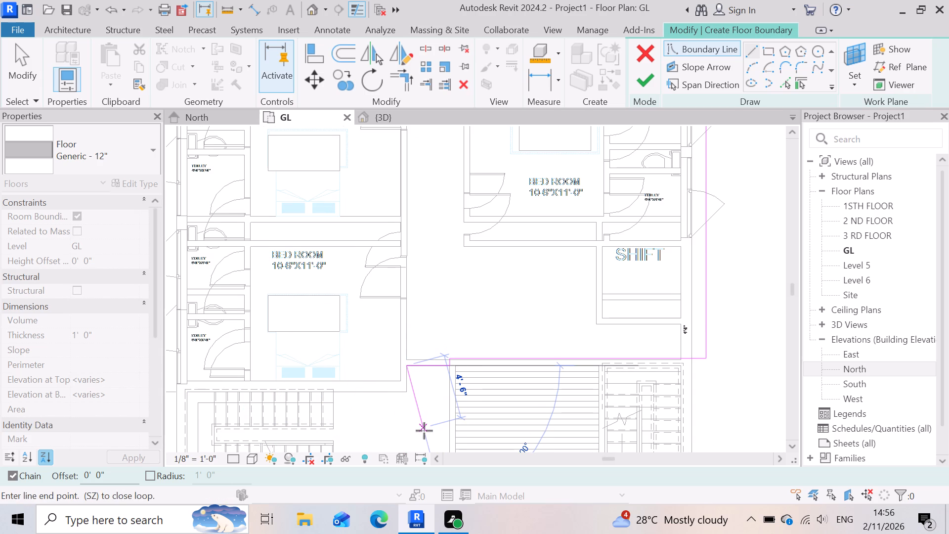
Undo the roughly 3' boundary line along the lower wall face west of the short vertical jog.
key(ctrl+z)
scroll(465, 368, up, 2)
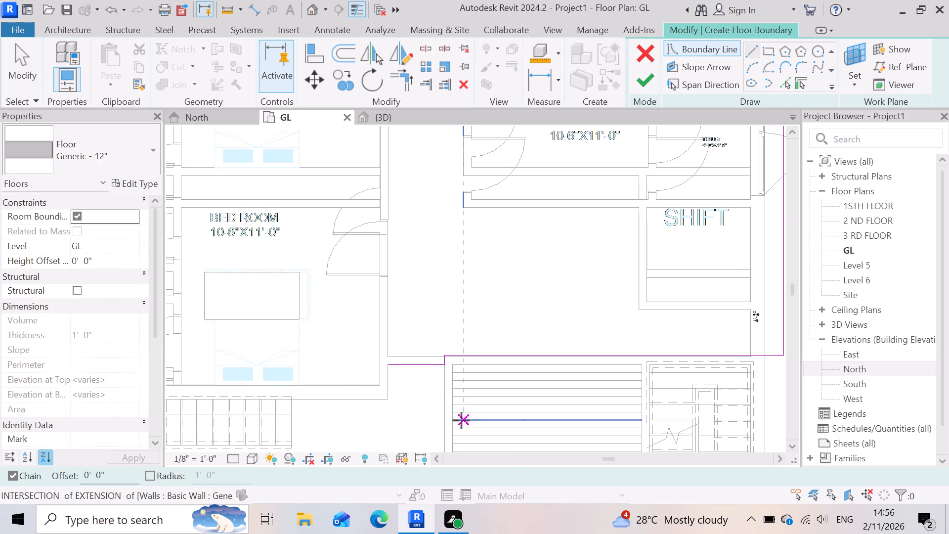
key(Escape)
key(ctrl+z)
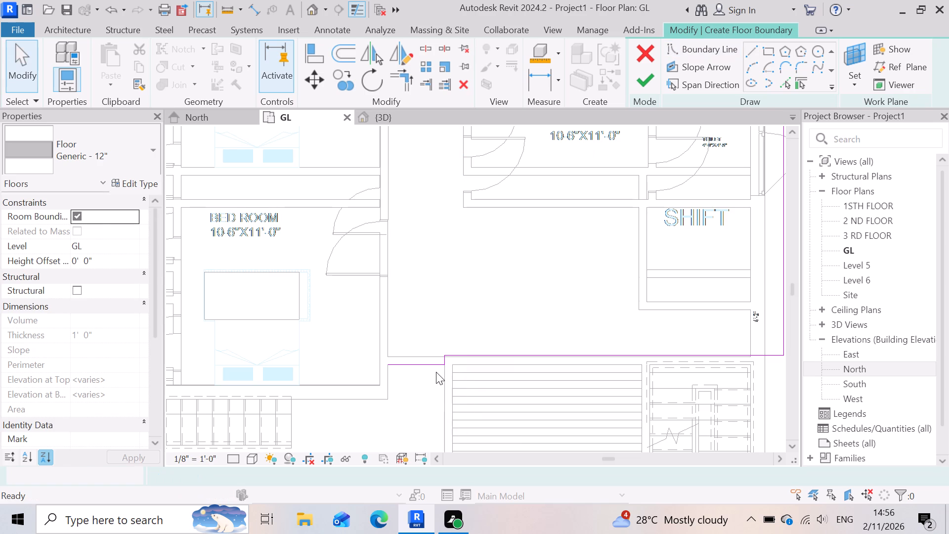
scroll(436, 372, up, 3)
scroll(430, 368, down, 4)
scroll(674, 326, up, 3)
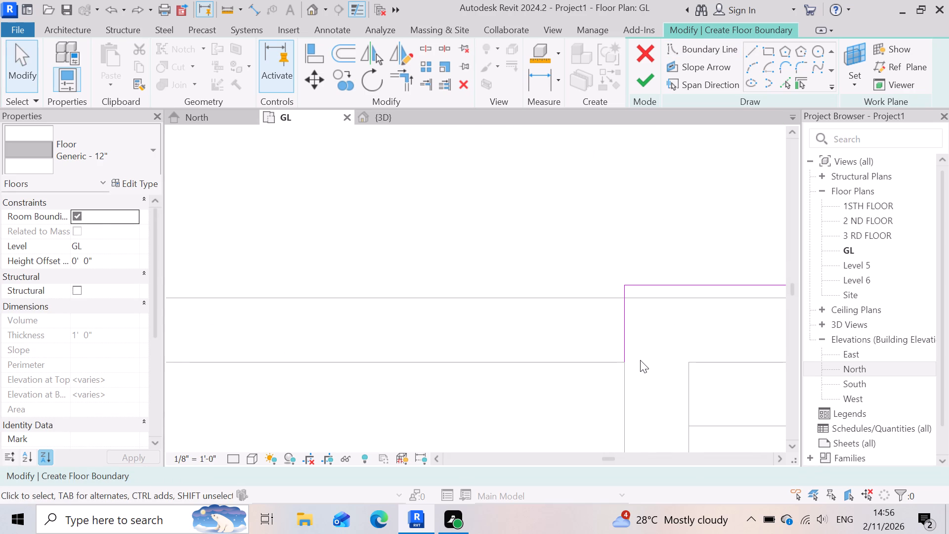
Delete the short 6" vertical boundary line at the west end of the 17'-11" line.
click(621, 333)
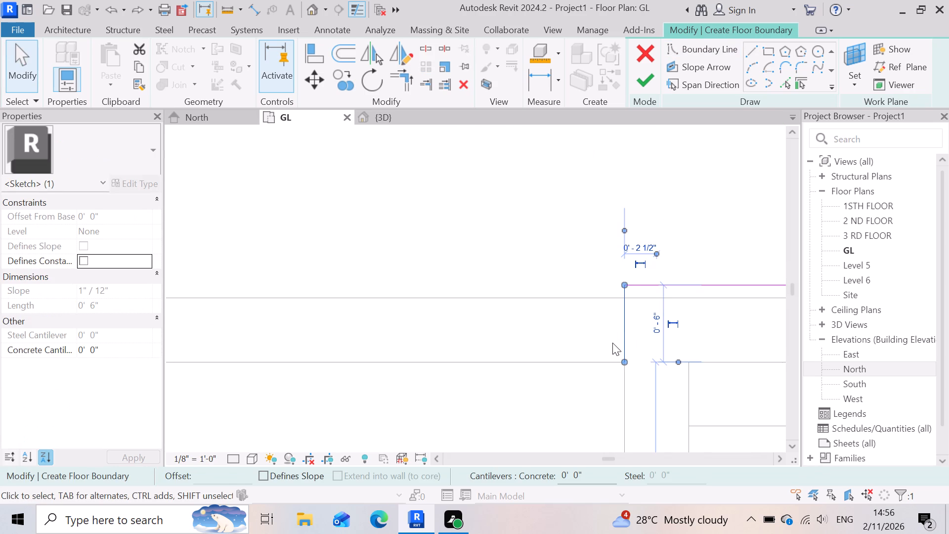
key(Delete)
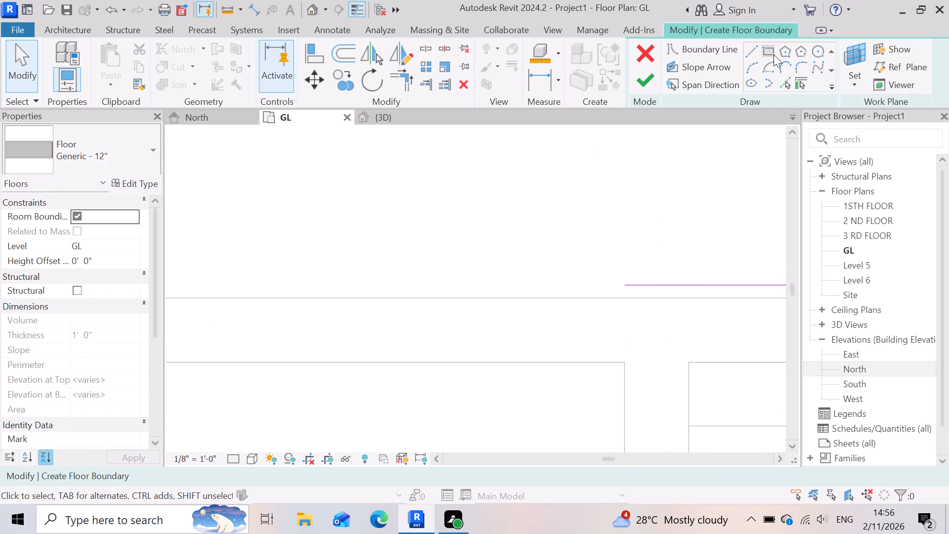
Draw a 1" boundary line down from the west end of the 17'-11" line to the upper wall face.
click(753, 51)
scroll(669, 298, up, 6)
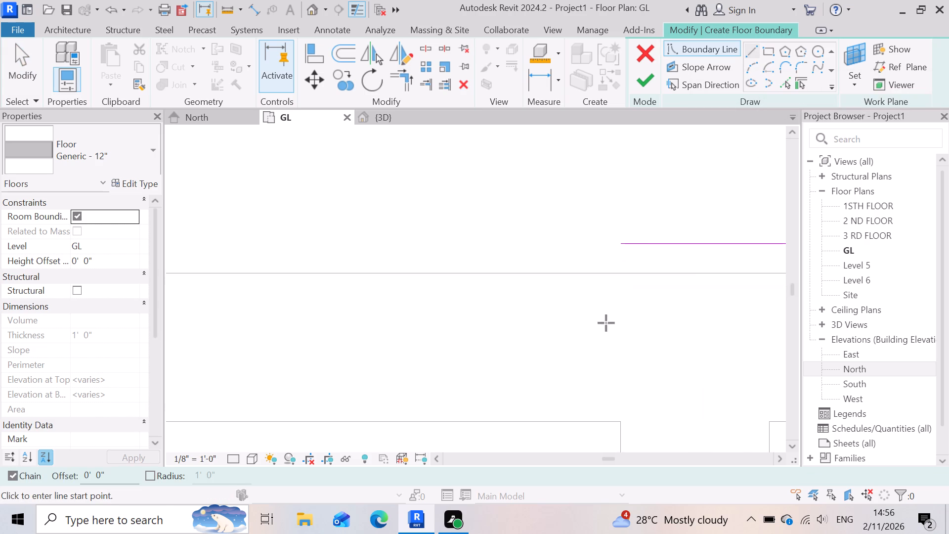
click(626, 244)
scroll(626, 281, up, 3)
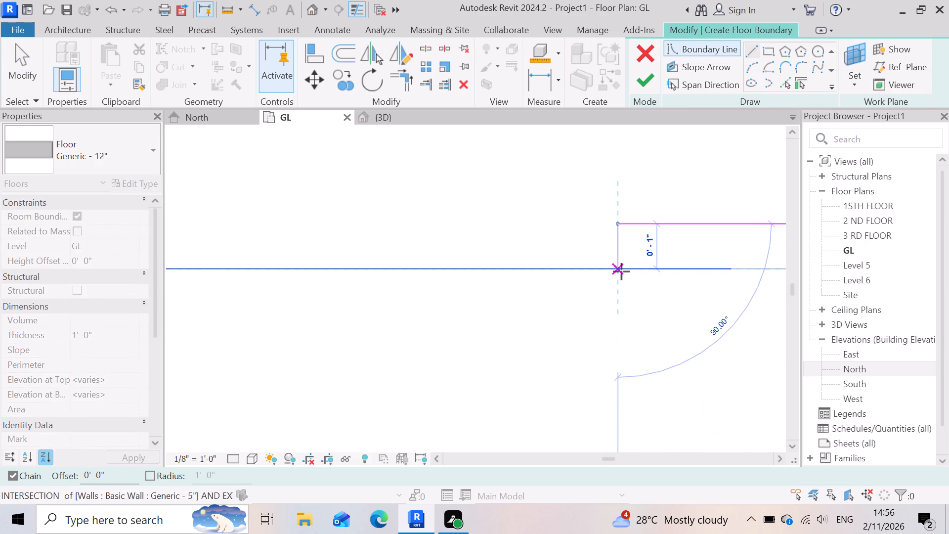
click(621, 271)
Continue the boundary west along the upper wall face to the wall corner beside the lower bedroom.
scroll(710, 311, down, 11)
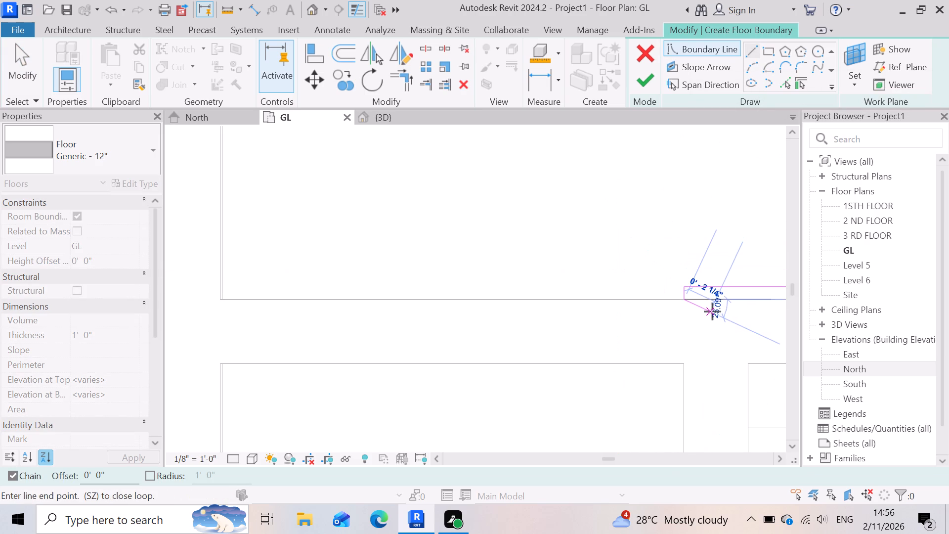
scroll(712, 311, down, 6)
scroll(580, 312, up, 5)
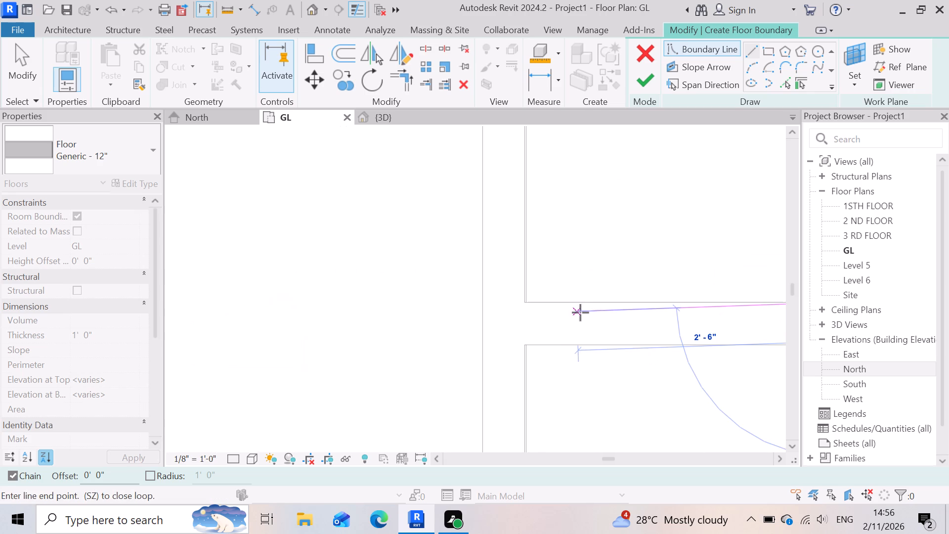
click(527, 303)
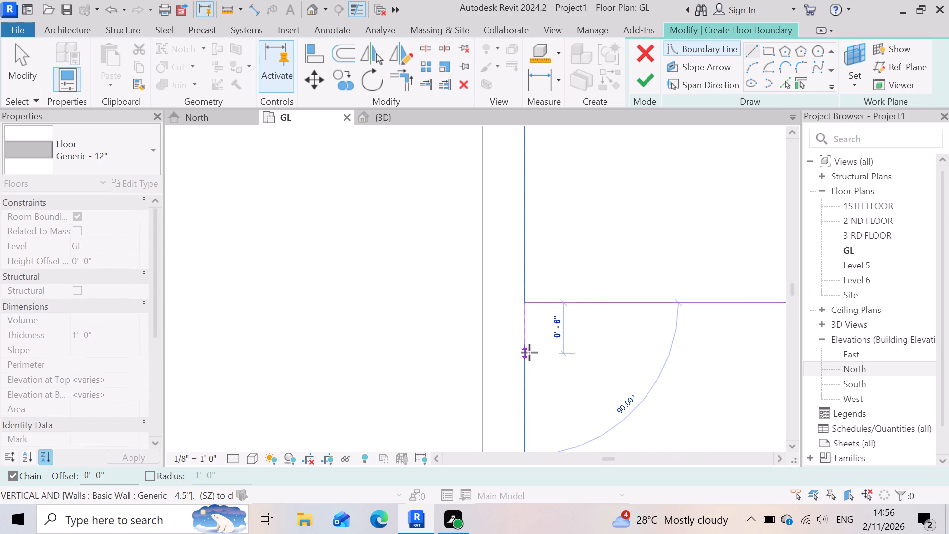
Continue the boundary about 2'-3" down the bedroom wall face to its lower outer corner.
scroll(539, 334, down, 9)
scroll(546, 377, down, 2)
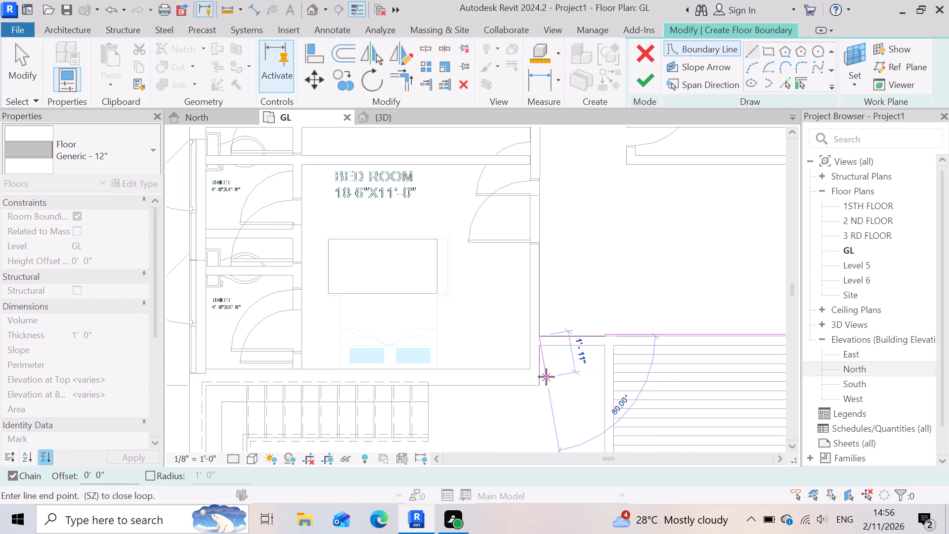
scroll(545, 381, up, 6)
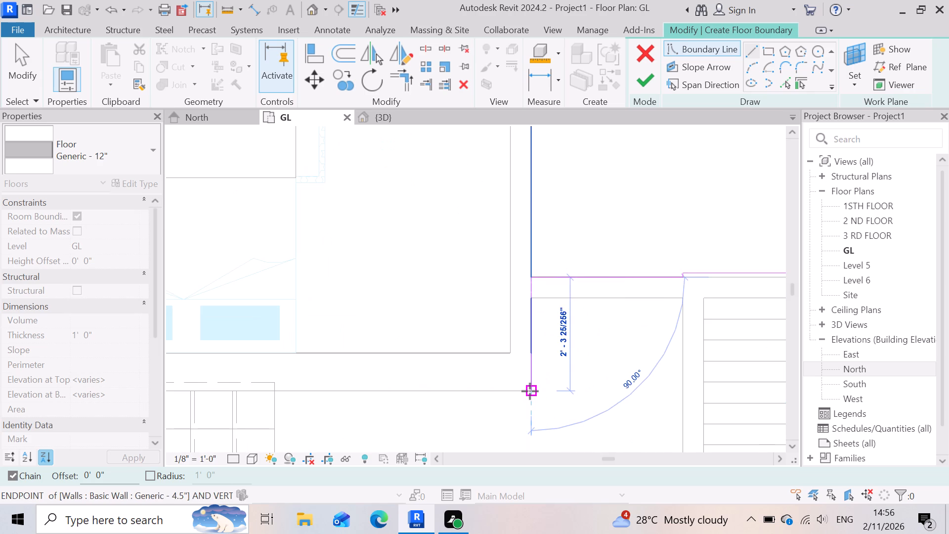
click(530, 391)
Continue the boundary about 16'-1" west along the lower bedroom wall to the exterior wall's west face.
scroll(543, 411, down, 8)
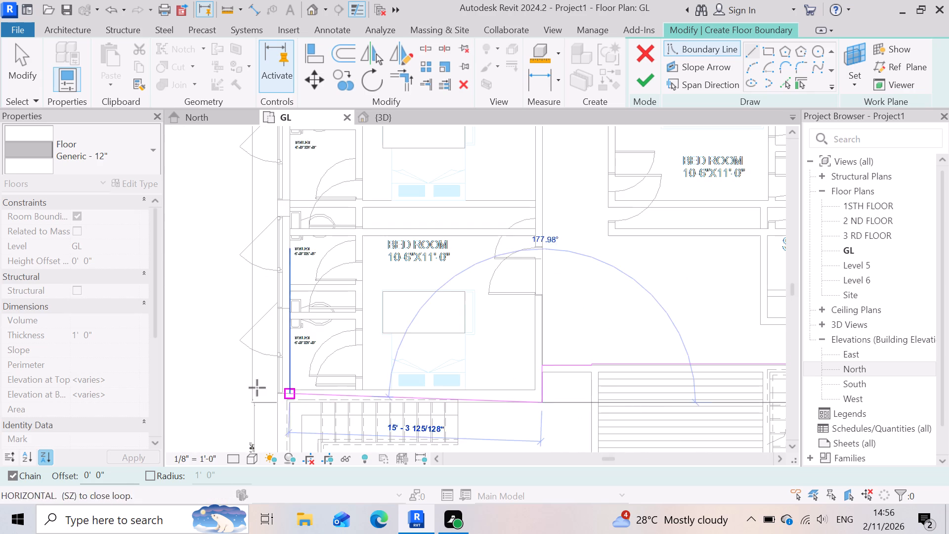
scroll(311, 401, up, 6)
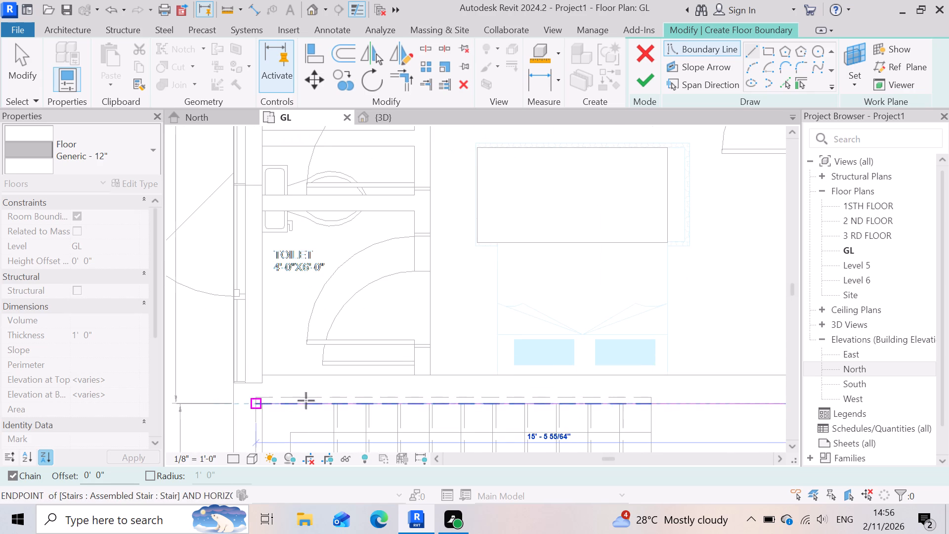
scroll(333, 395, down, 7)
scroll(343, 391, up, 3)
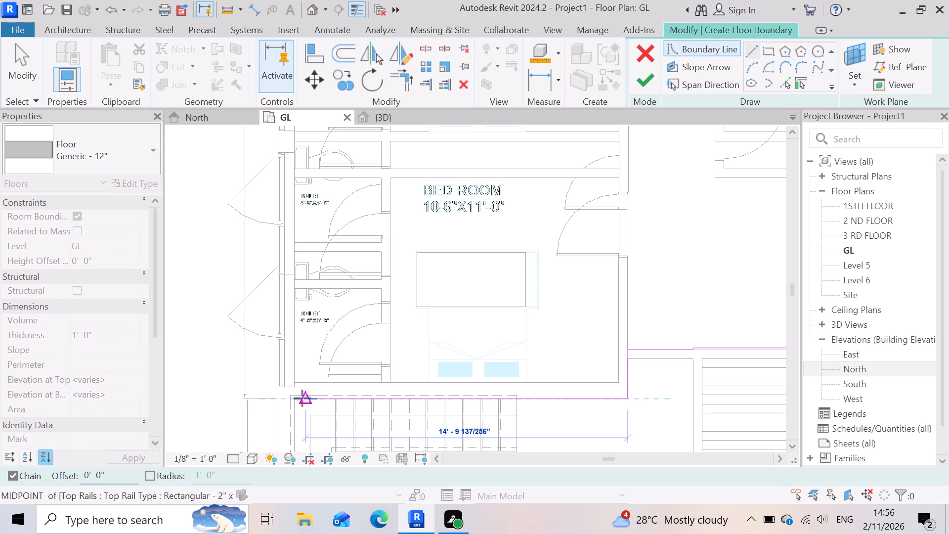
click(280, 396)
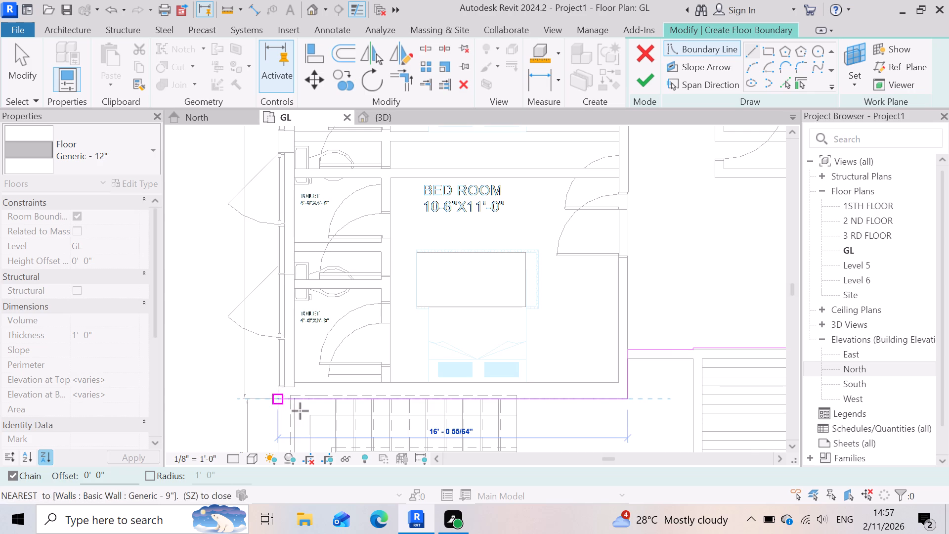
Draw the west boundary line straight up along the exterior wall to the north boundary line.
scroll(301, 411, down, 12)
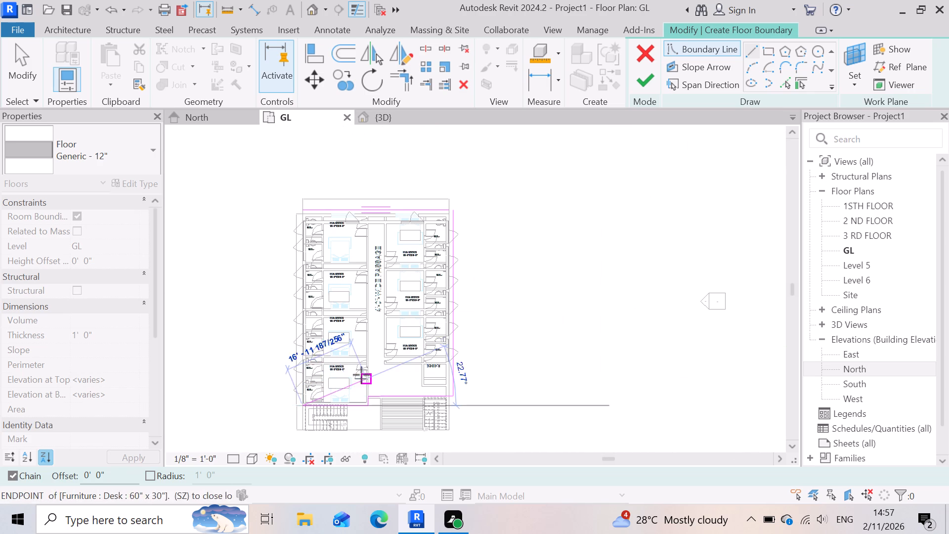
scroll(308, 207, up, 4)
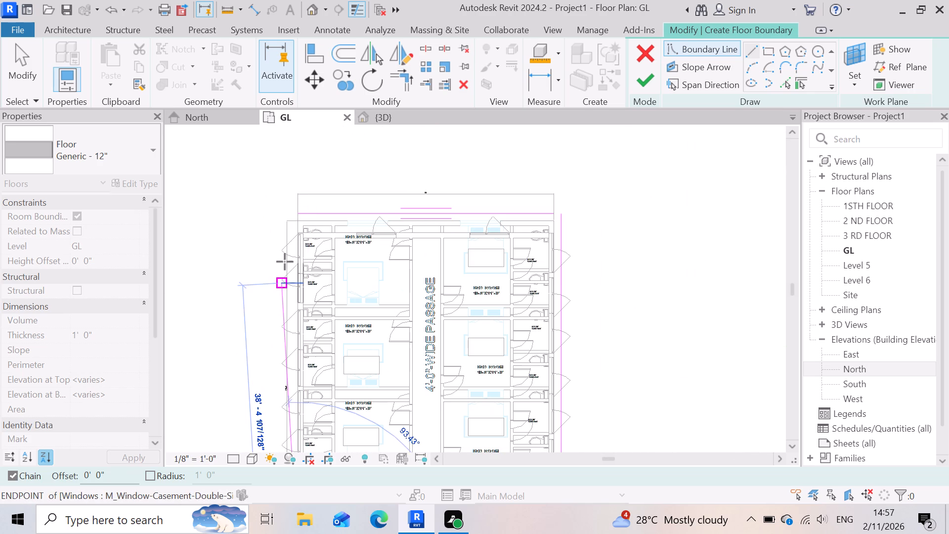
scroll(304, 218, up, 3)
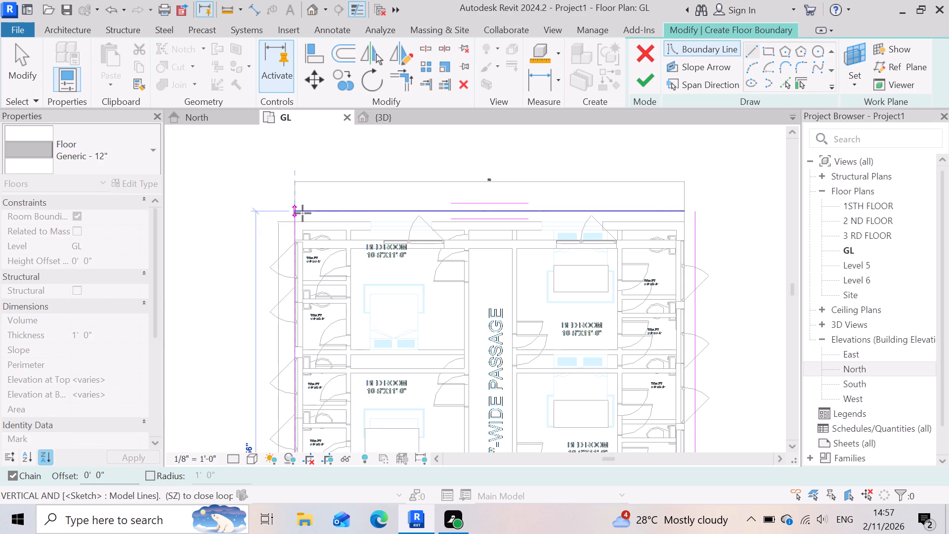
click(302, 213)
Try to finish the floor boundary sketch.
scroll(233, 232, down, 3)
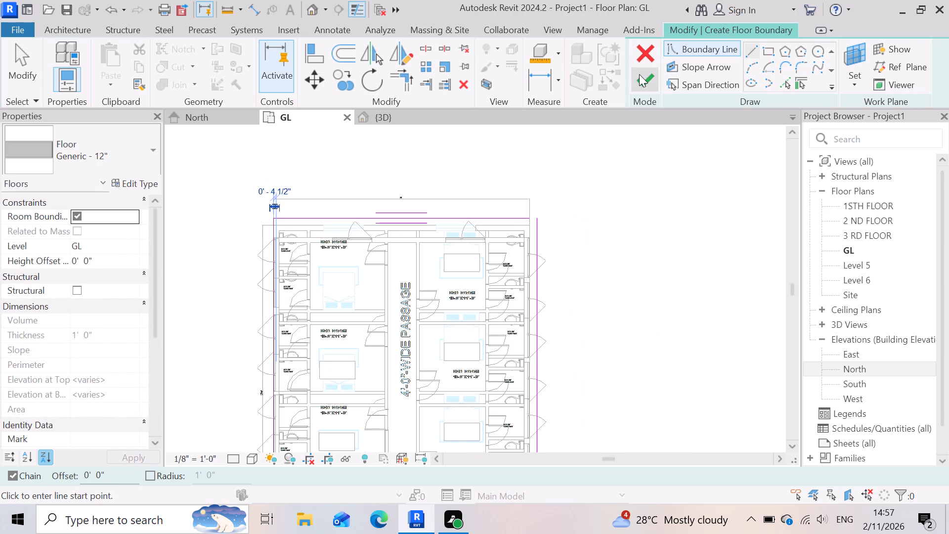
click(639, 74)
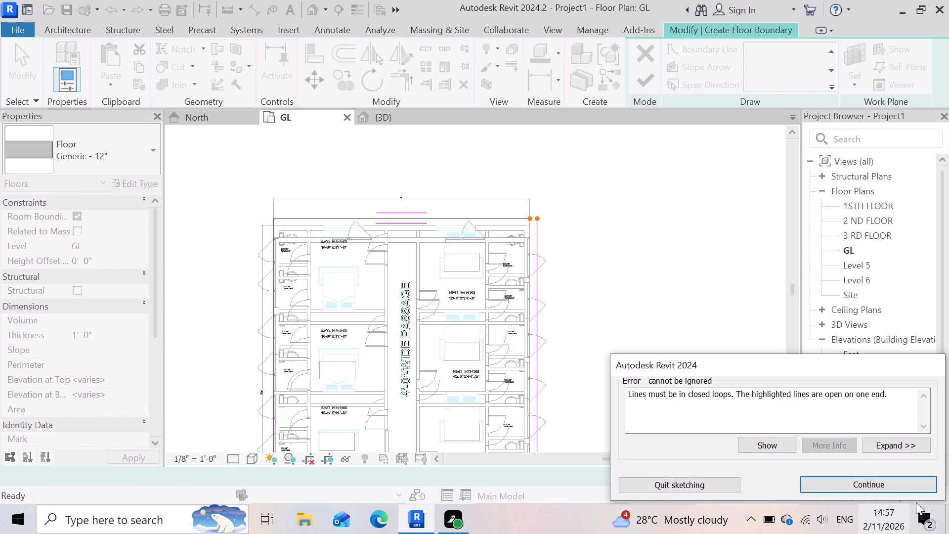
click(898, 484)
Trim/extend the north and east boundary lines to meet in a corner.
scroll(630, 325, up, 2)
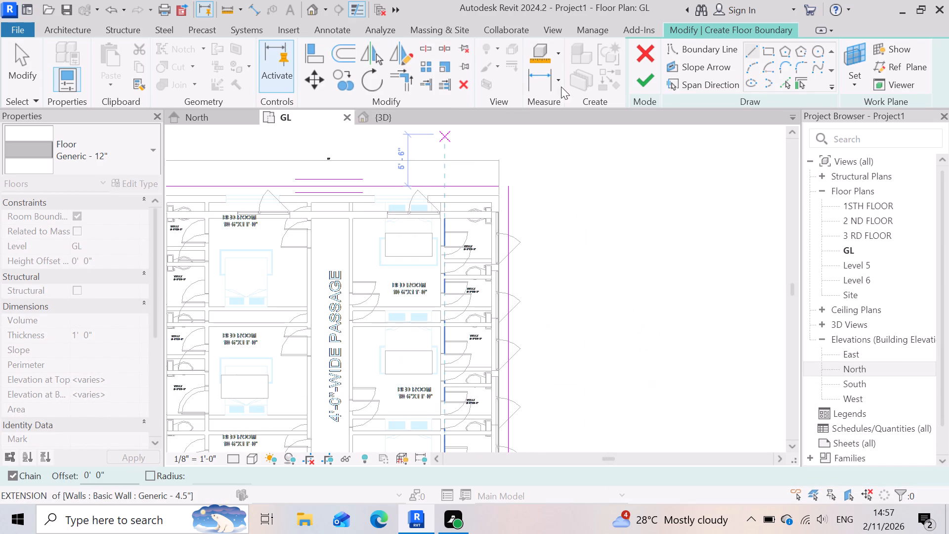
click(408, 78)
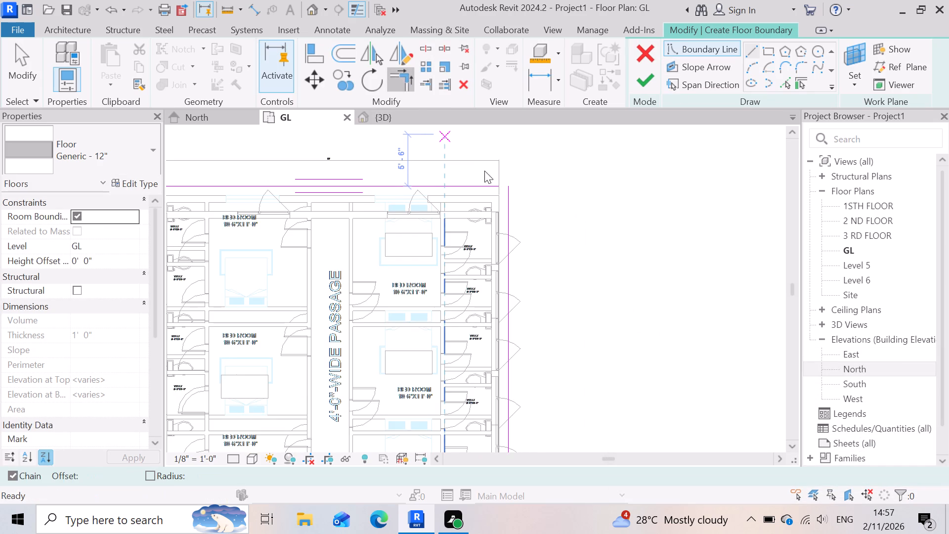
click(490, 184)
click(502, 217)
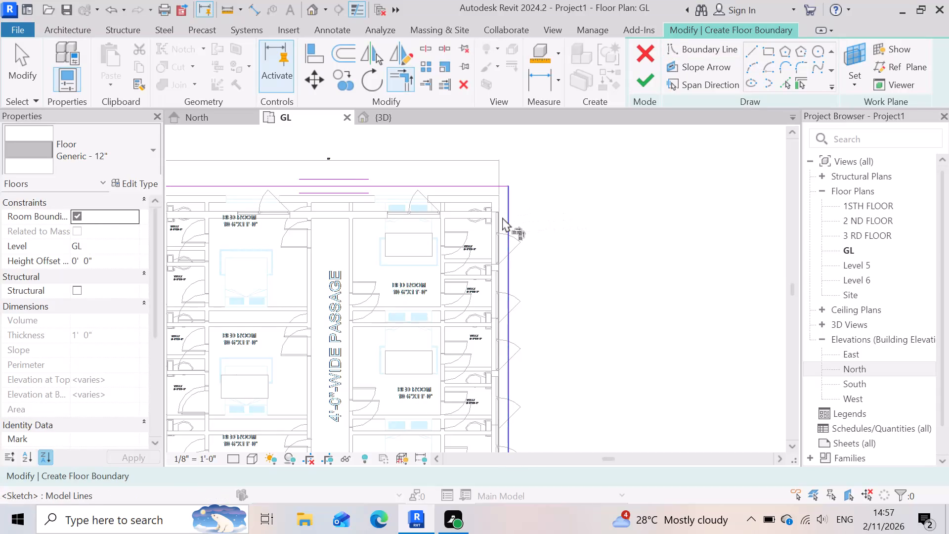
Trim/extend the west and north boundary lines to a corner at the building's northwest end.
scroll(581, 161, down, 5)
scroll(365, 201, up, 3)
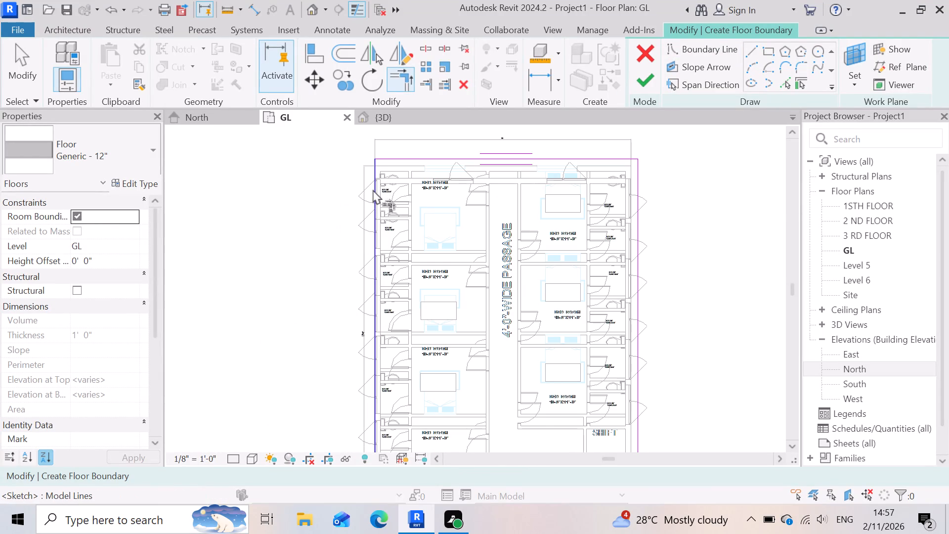
drag(371, 195, 371, 187)
click(391, 159)
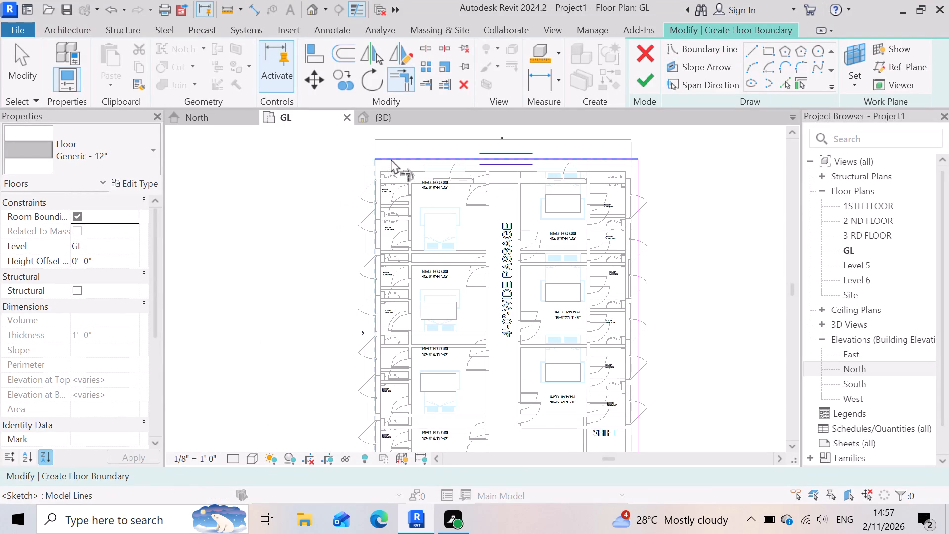
Trim/extend the south and west boundary lines to a corner beside the southwest stair.
scroll(395, 167, down, 4)
scroll(415, 350, up, 9)
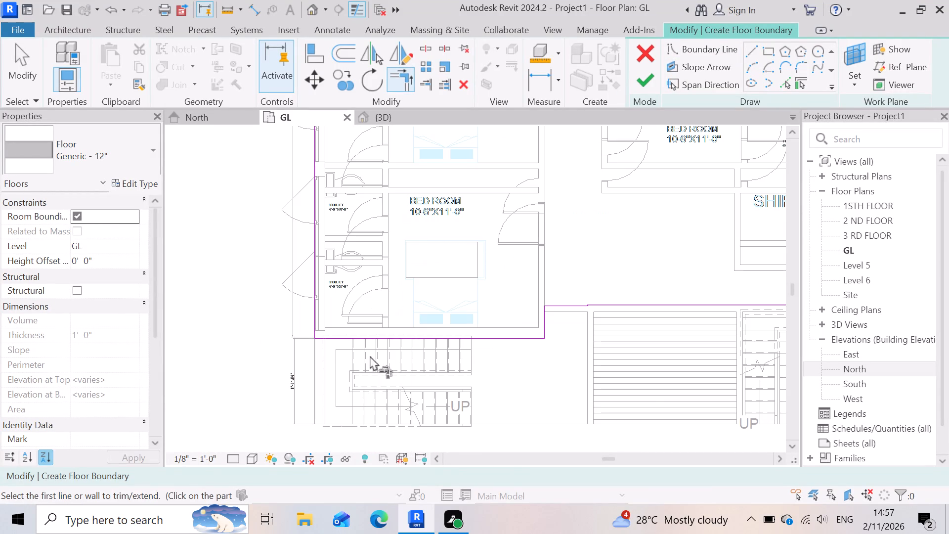
click(325, 339)
scroll(305, 343, up, 7)
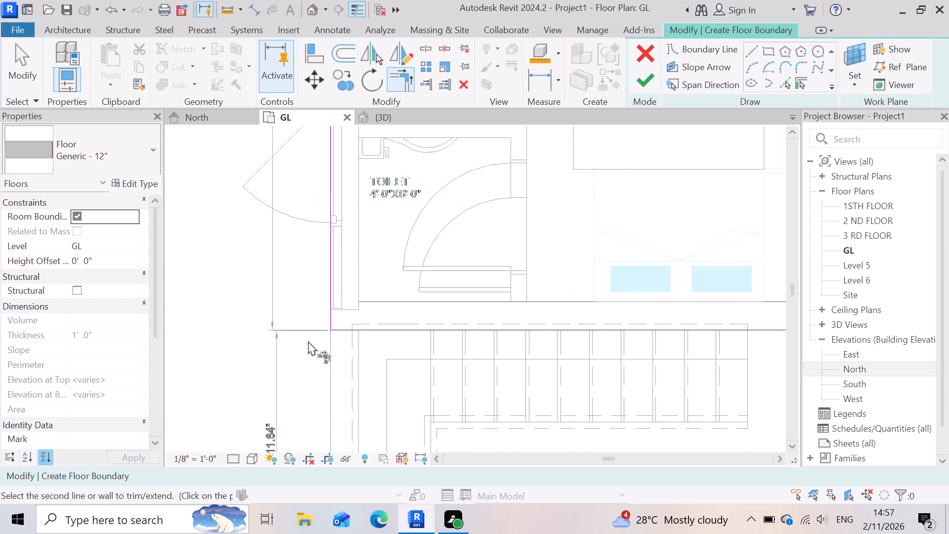
scroll(308, 341, up, 6)
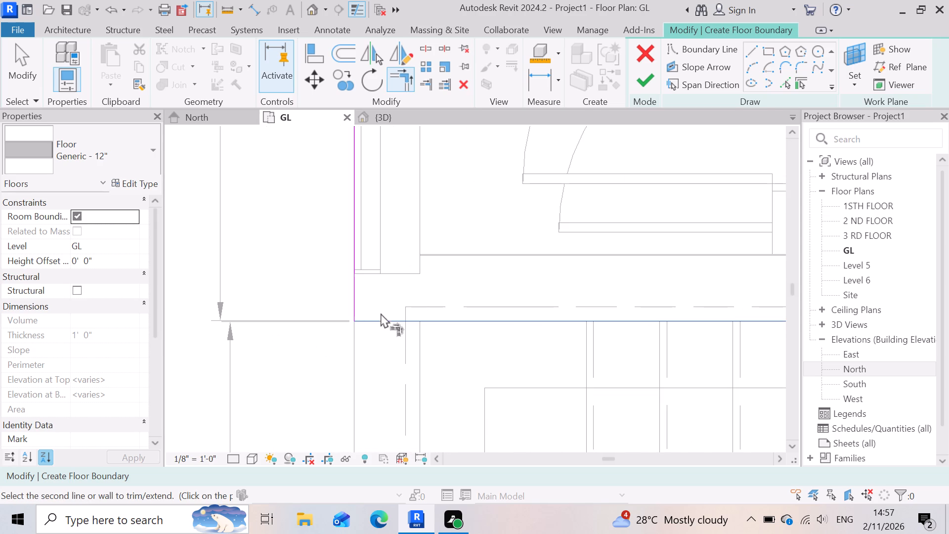
double_click(350, 300)
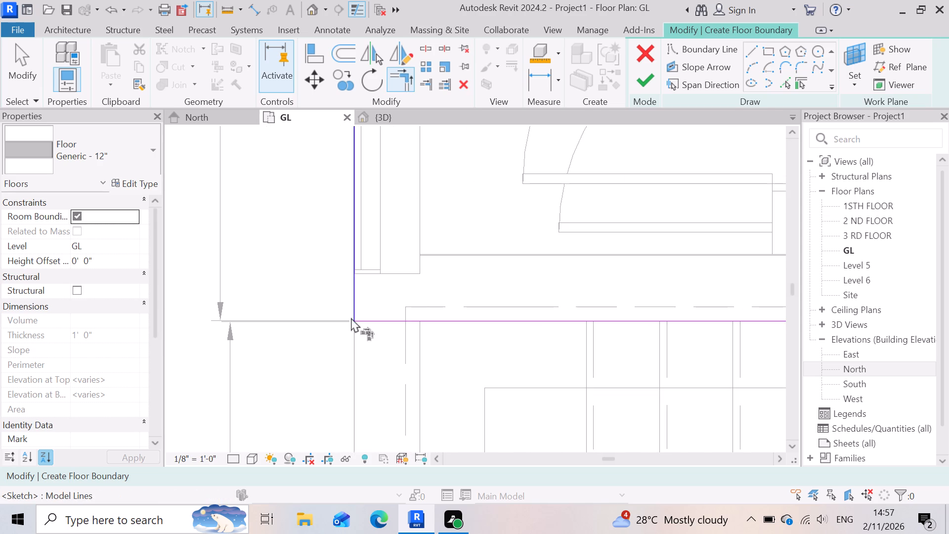
Try to trim the boundary lines into a corner at the lower bedroom's outer wall corner.
scroll(351, 317, down, 5)
scroll(585, 339, down, 11)
scroll(681, 344, up, 2)
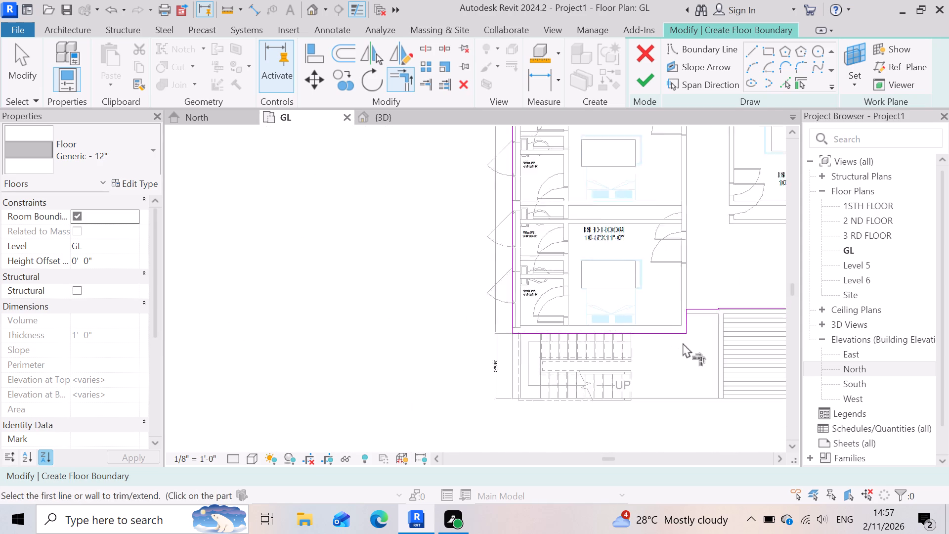
scroll(683, 343, up, 7)
click(681, 333)
click(718, 289)
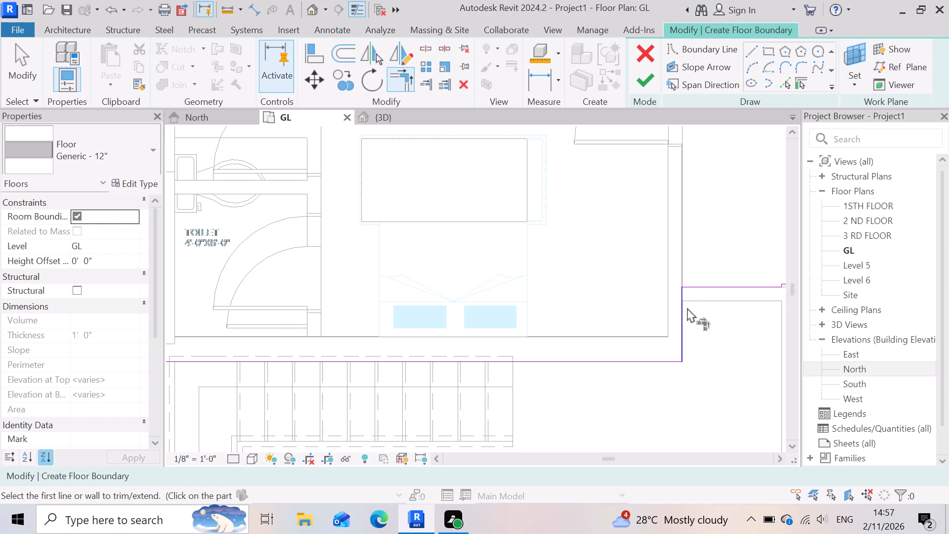
scroll(685, 310, down, 3)
click(669, 347)
Try to trim the boundary lines together at the 1" jog beside the central steps.
scroll(580, 343, down, 4)
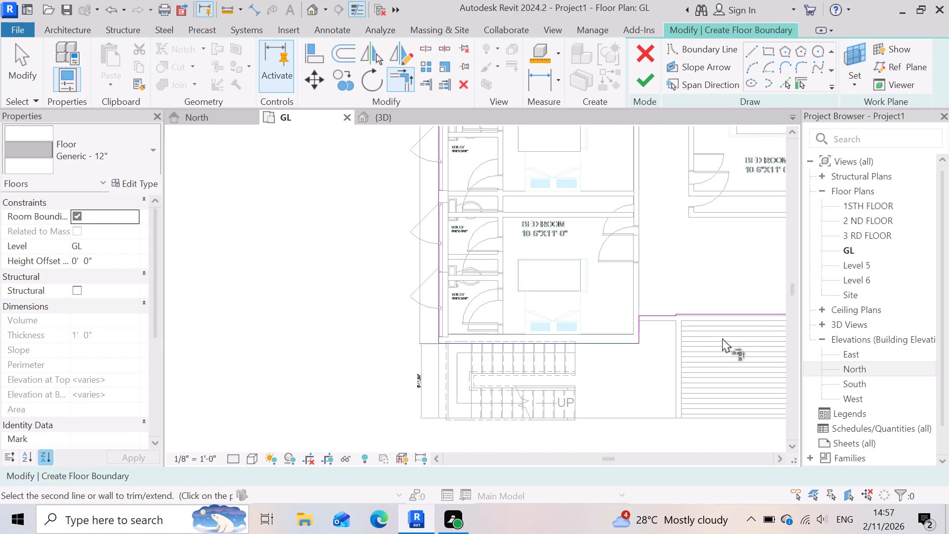
scroll(727, 324, up, 6)
scroll(651, 309, up, 10)
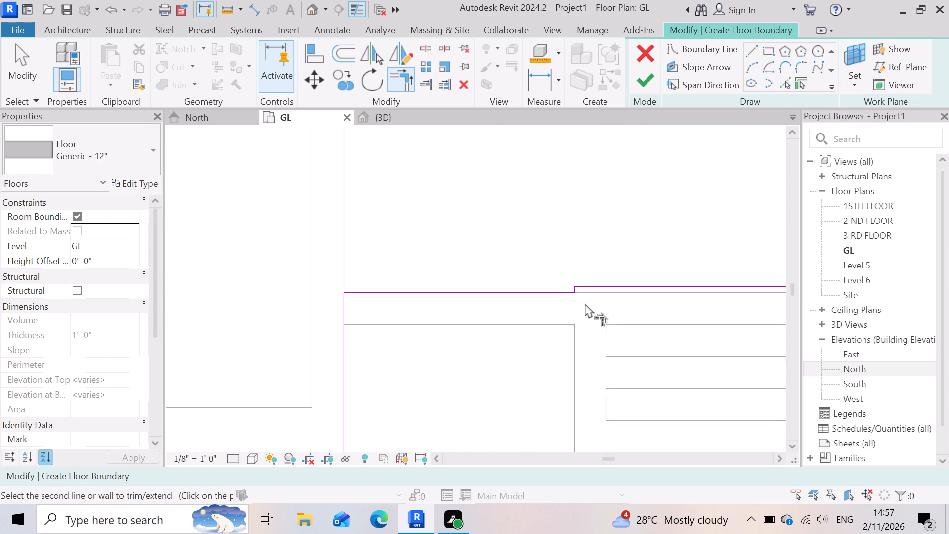
click(557, 287)
click(568, 282)
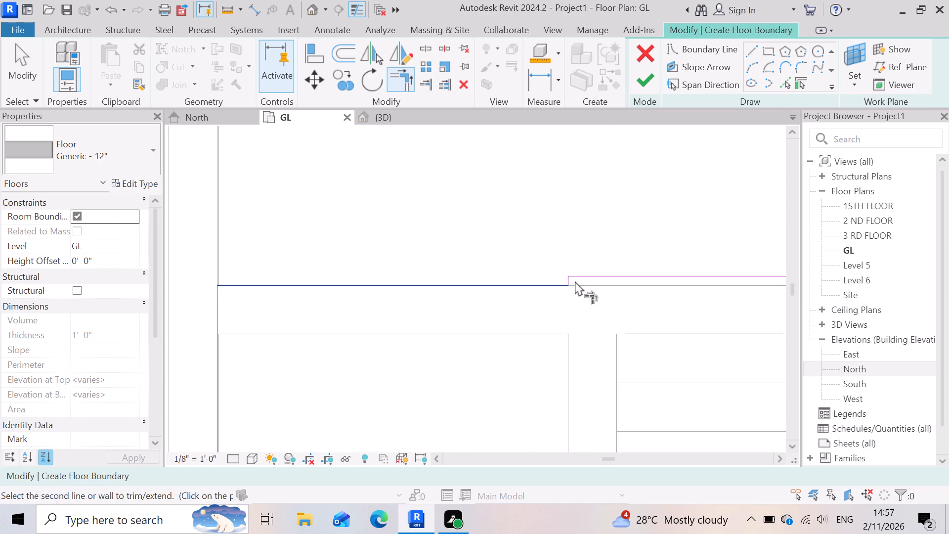
click(581, 276)
Finish the boundary sketch to create the Generic - 12" floor on level GL.
scroll(505, 302, down, 20)
scroll(505, 302, down, 2)
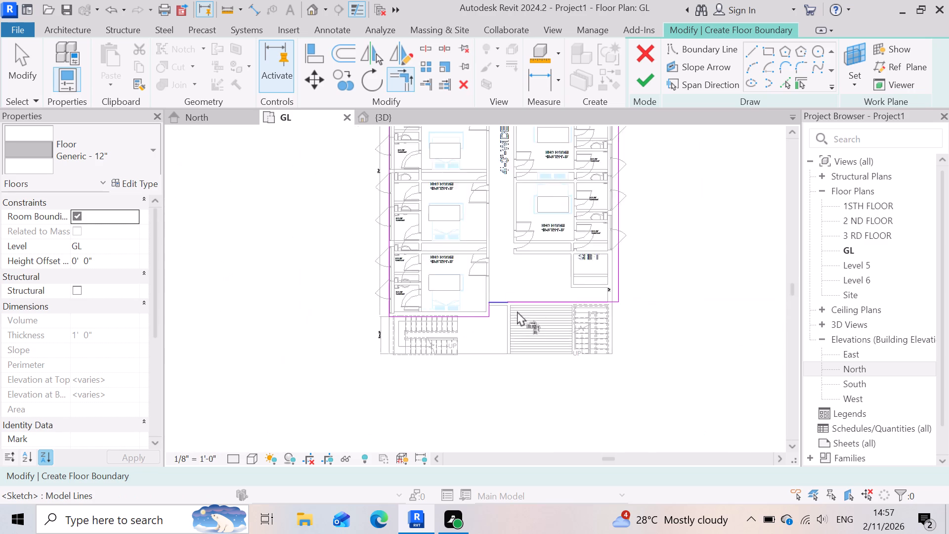
click(638, 76)
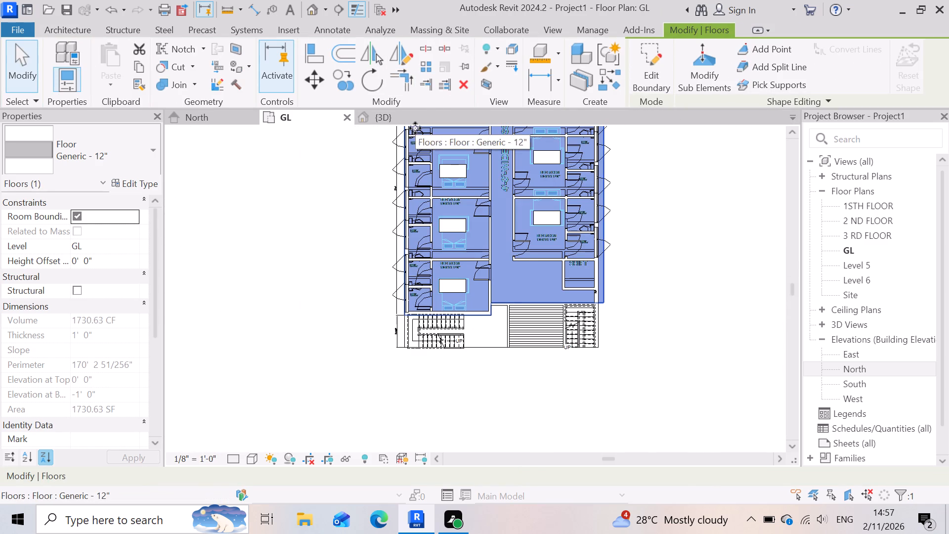
Switch to the 3D view to check the new floor slab.
click(417, 111)
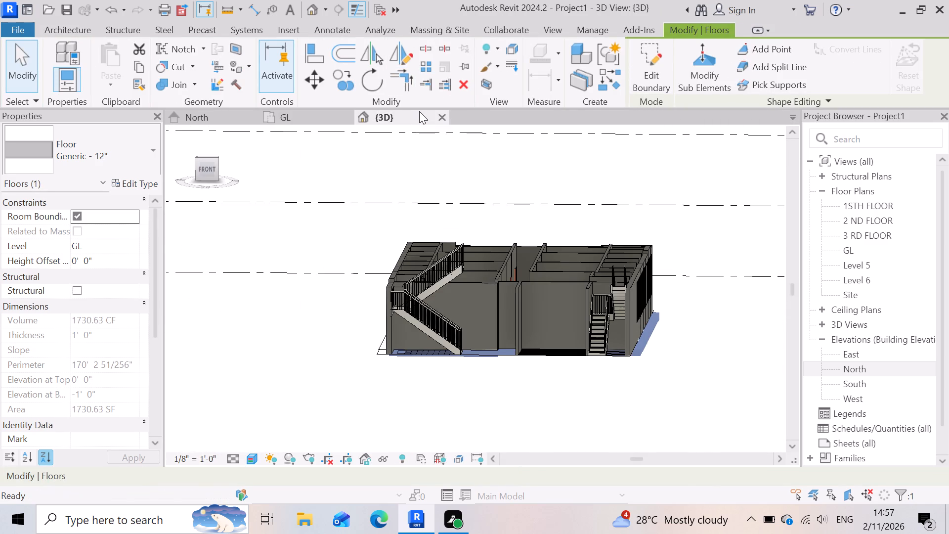
Examine the new GL floor slab's front edge in 3D, along the wall jog and beneath the long side stair.
scroll(466, 294, down, 1)
click(316, 400)
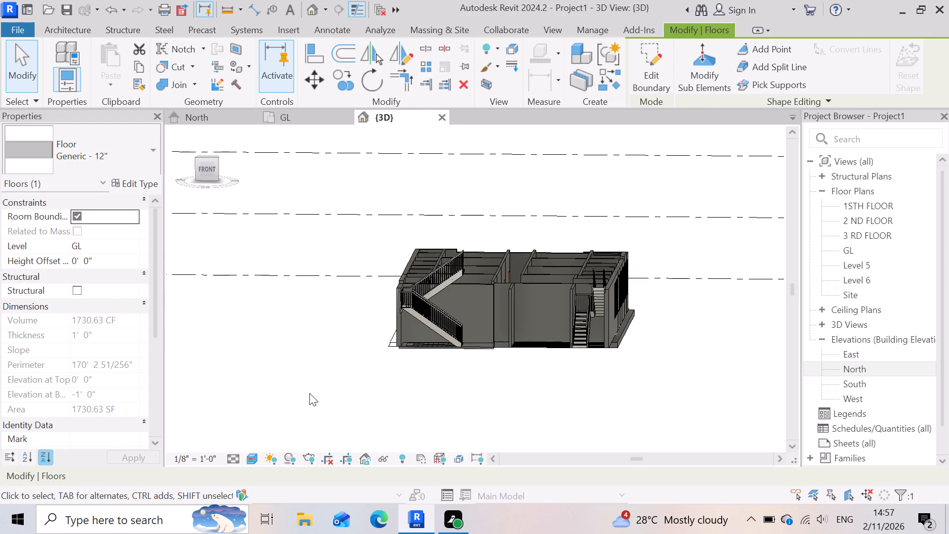
scroll(531, 367, up, 5)
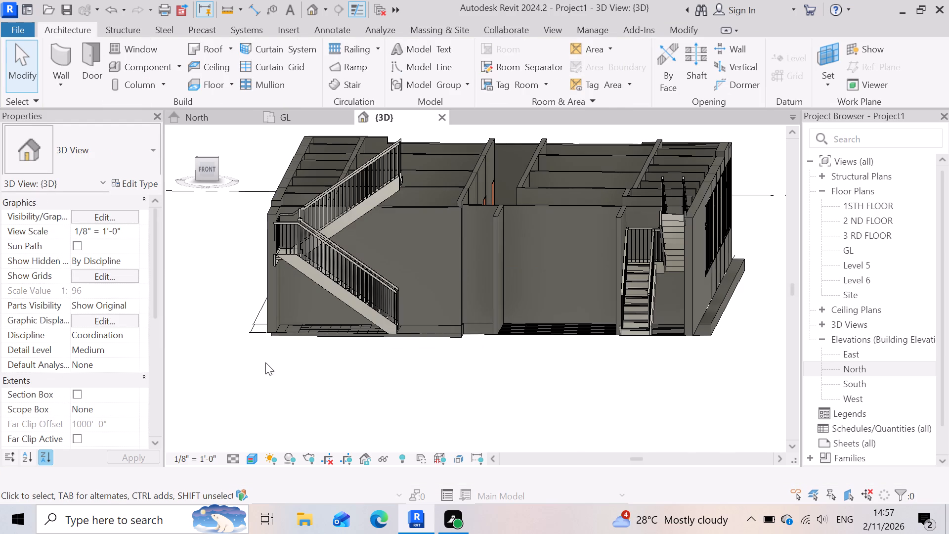
scroll(464, 361, up, 4)
scroll(484, 319, up, 3)
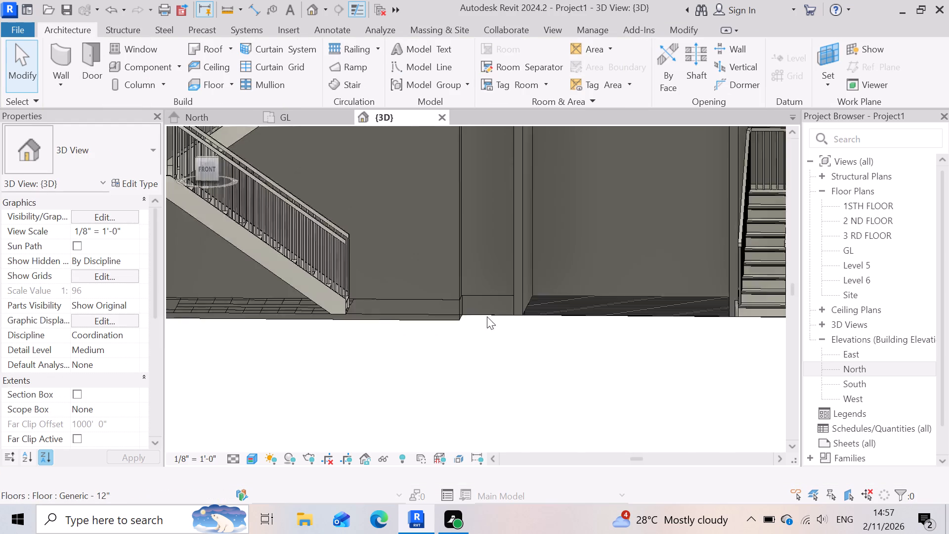
scroll(447, 405, down, 3)
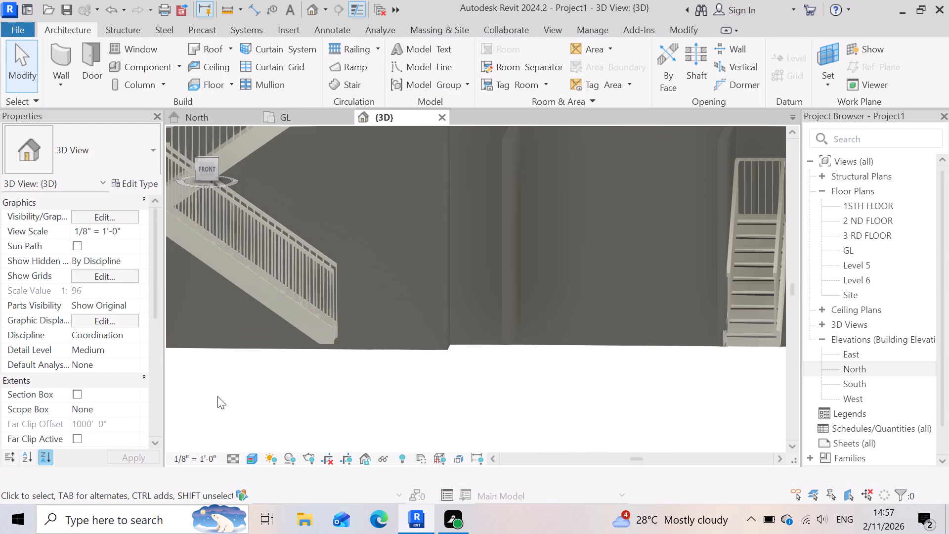
scroll(543, 411, down, 3)
scroll(295, 403, up, 7)
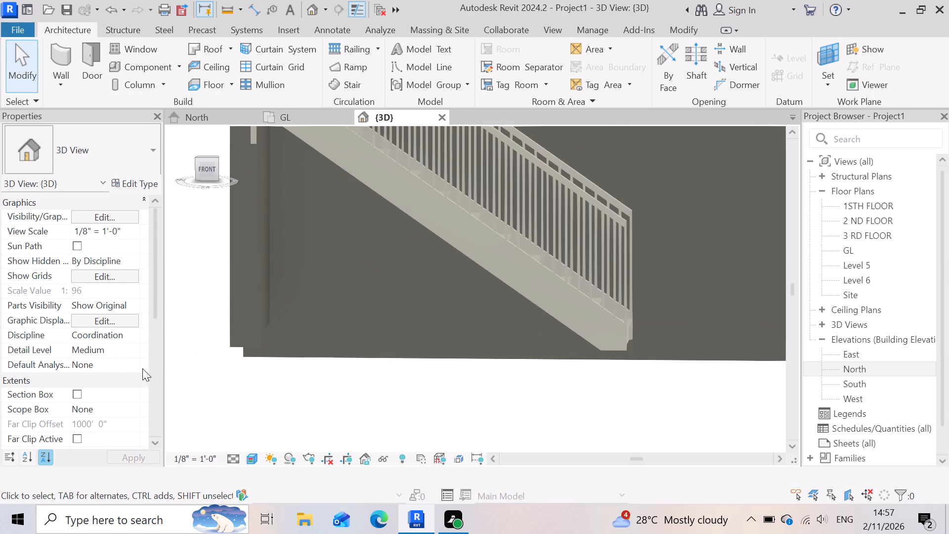
click(293, 359)
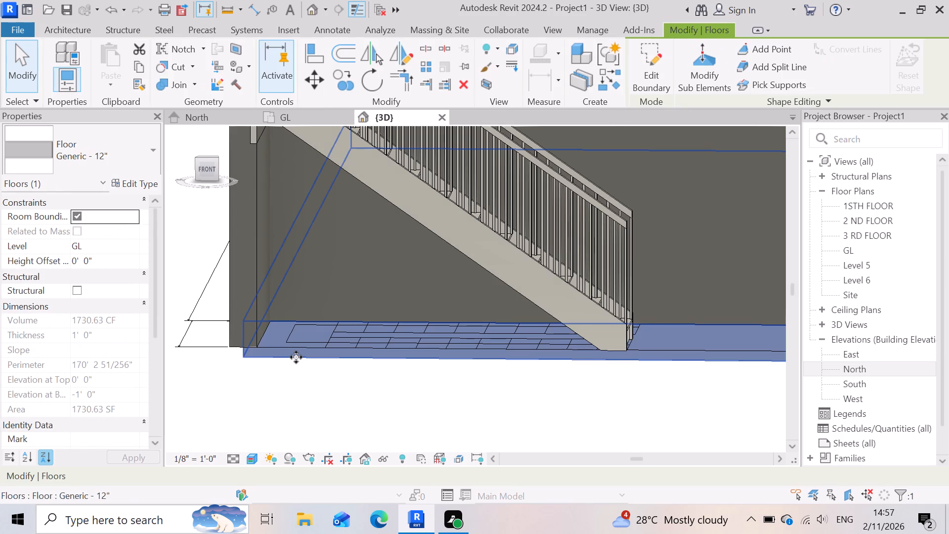
scroll(214, 344, up, 3)
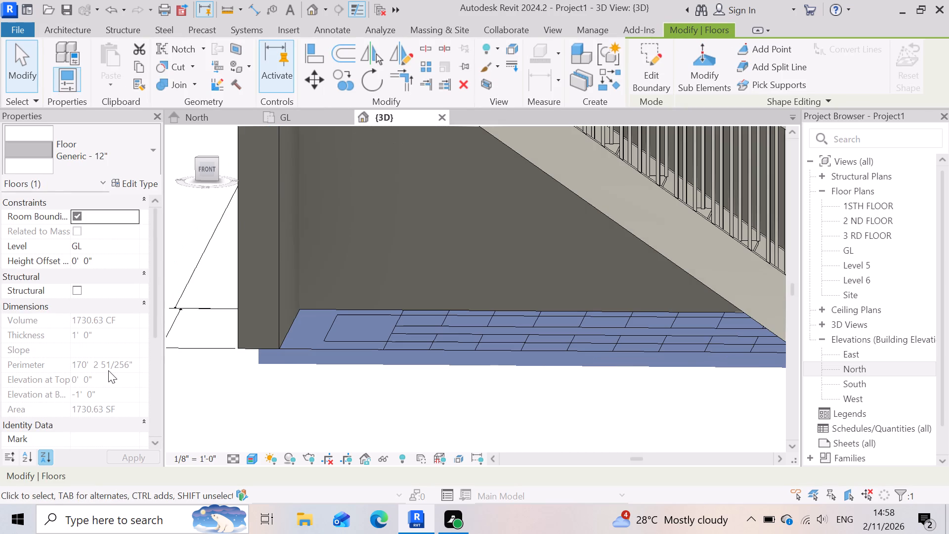
scroll(327, 362, up, 2)
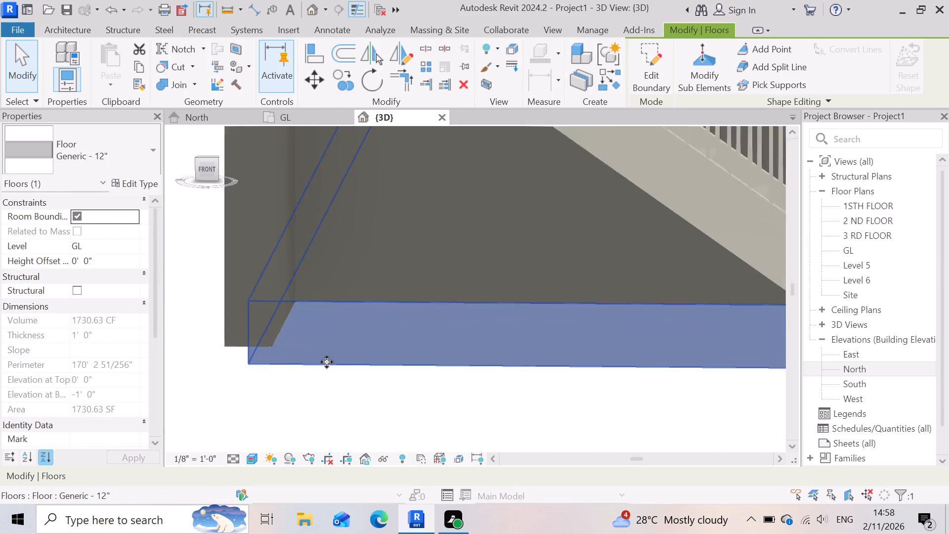
scroll(168, 370, down, 11)
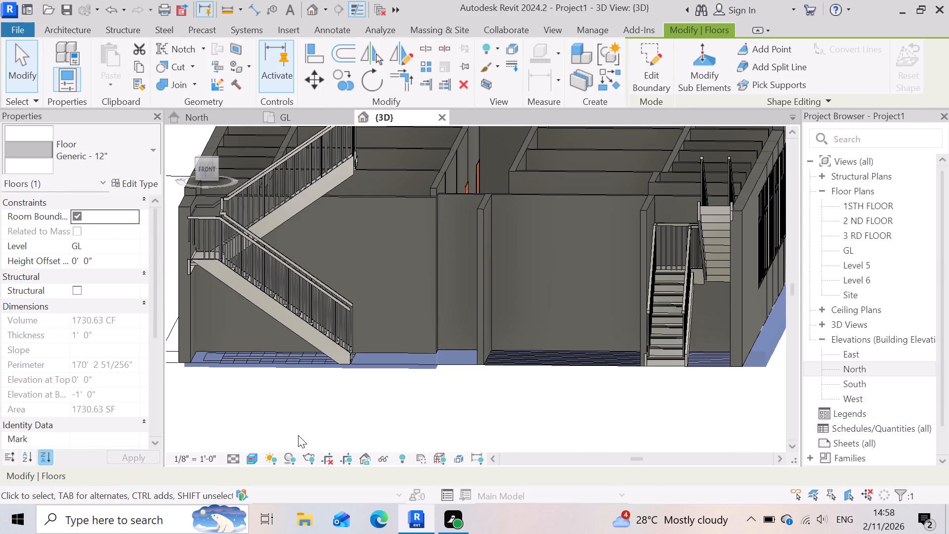
click(298, 435)
Examine the GL slab's projection beyond the window-side wall and its underside from several 3D angles.
scroll(490, 428, down, 5)
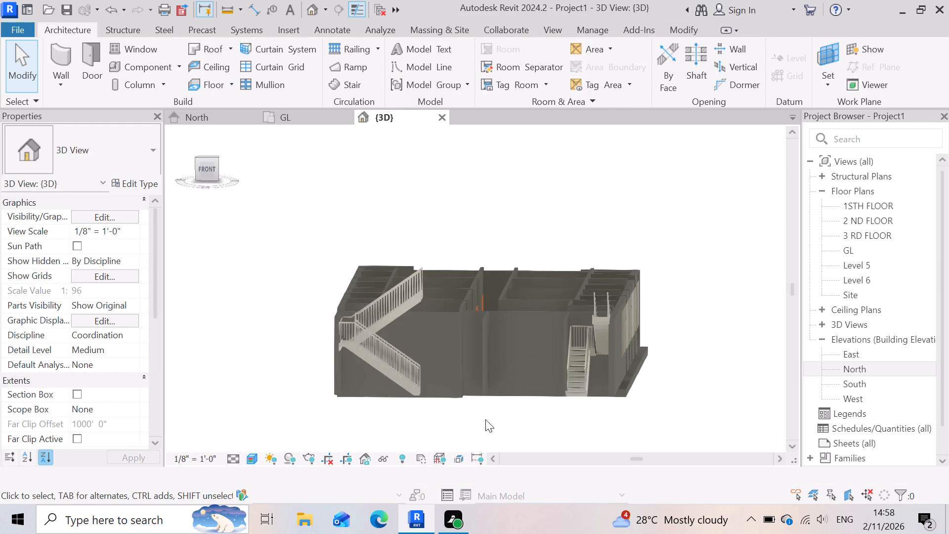
scroll(664, 354, up, 11)
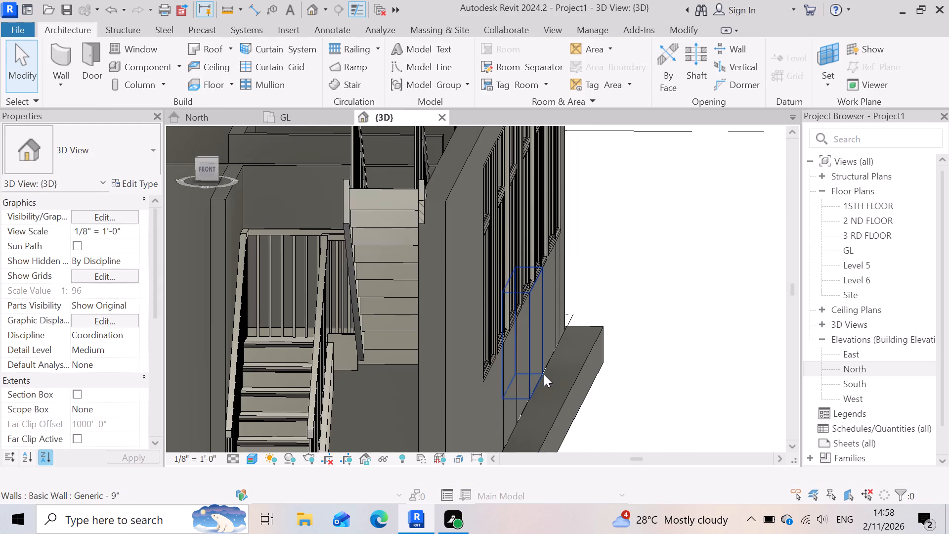
scroll(635, 371, down, 9)
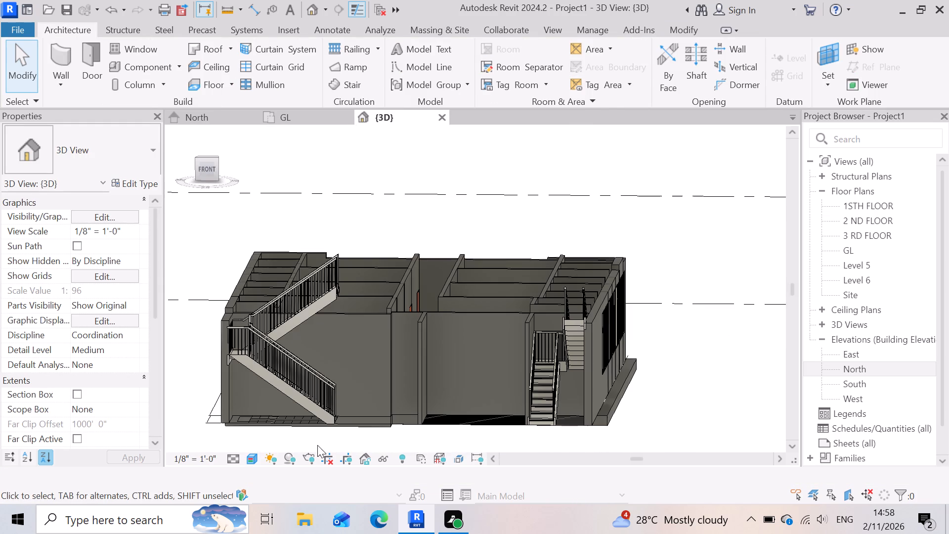
shift+middle_drag(227, 445, 238, 413)
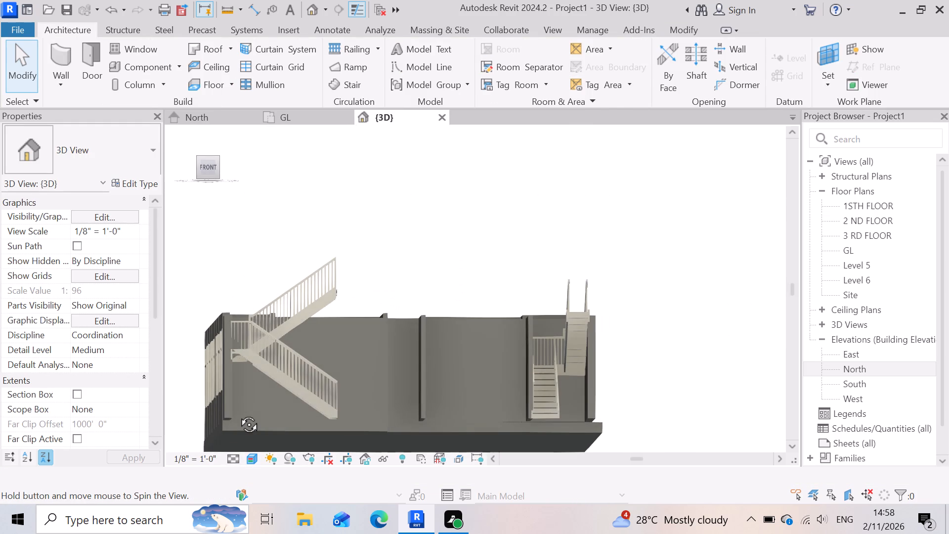
shift+middle_drag(238, 413, 251, 395)
scroll(430, 387, down, 2)
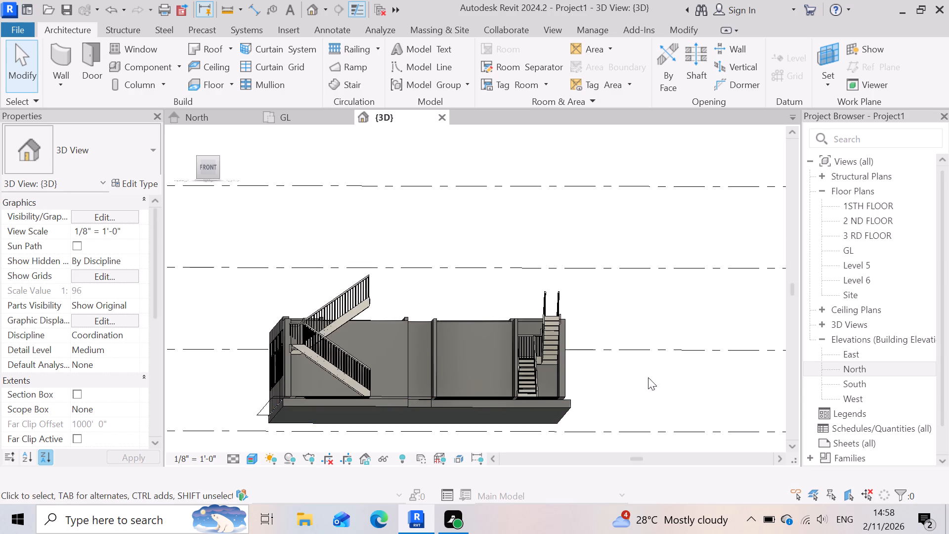
shift+middle_drag(648, 377, 645, 408)
shift+scroll(648, 377, down, 1)
scroll(643, 410, up, 2)
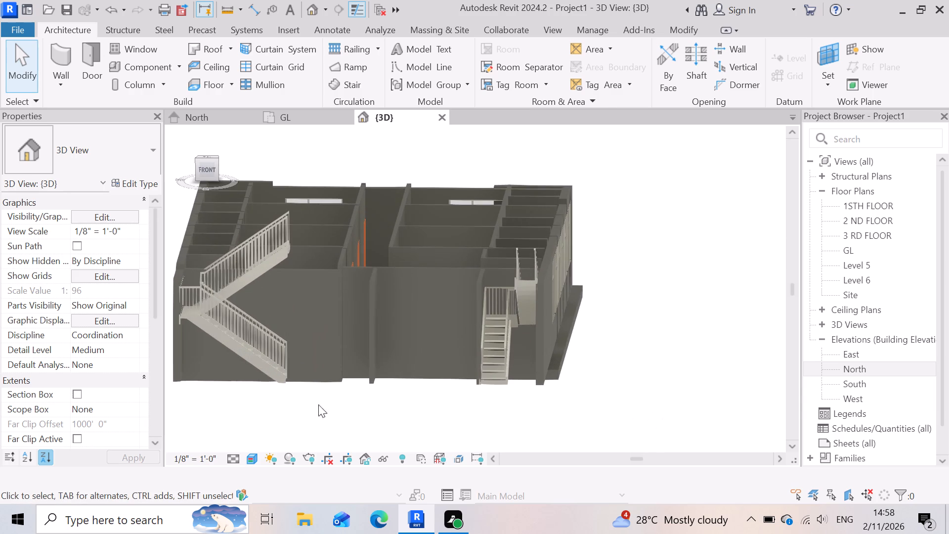
scroll(647, 448, down, 3)
shift+scroll(466, 399, up, 1)
shift+middle_drag(466, 398, 474, 390)
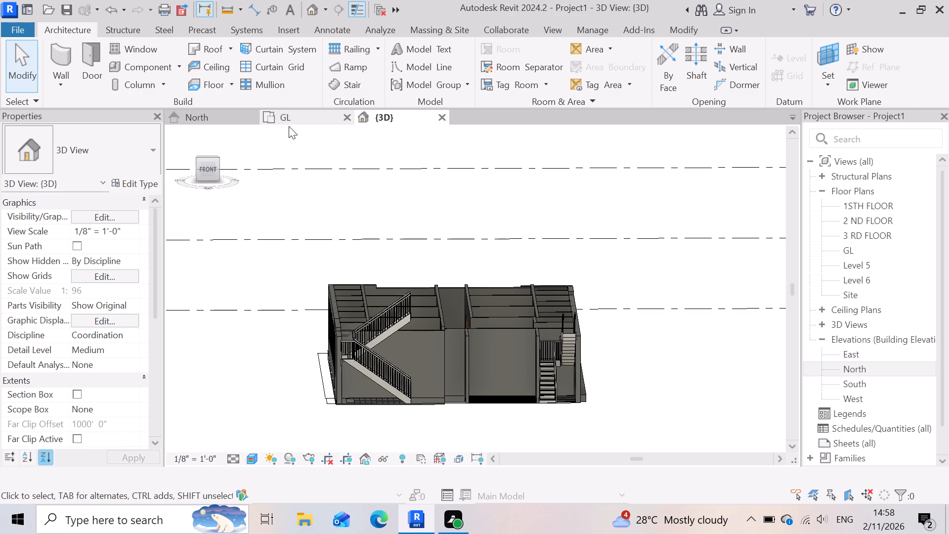
Examine the selected GL floor slab's edge at the small jog beside the long stair in 3D.
scroll(545, 323, down, 3)
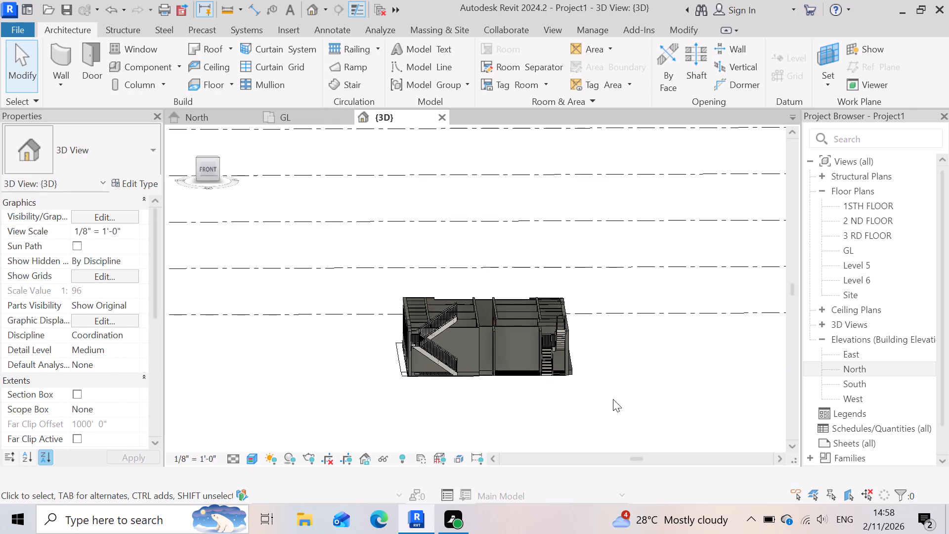
scroll(483, 388, up, 2)
scroll(376, 391, up, 3)
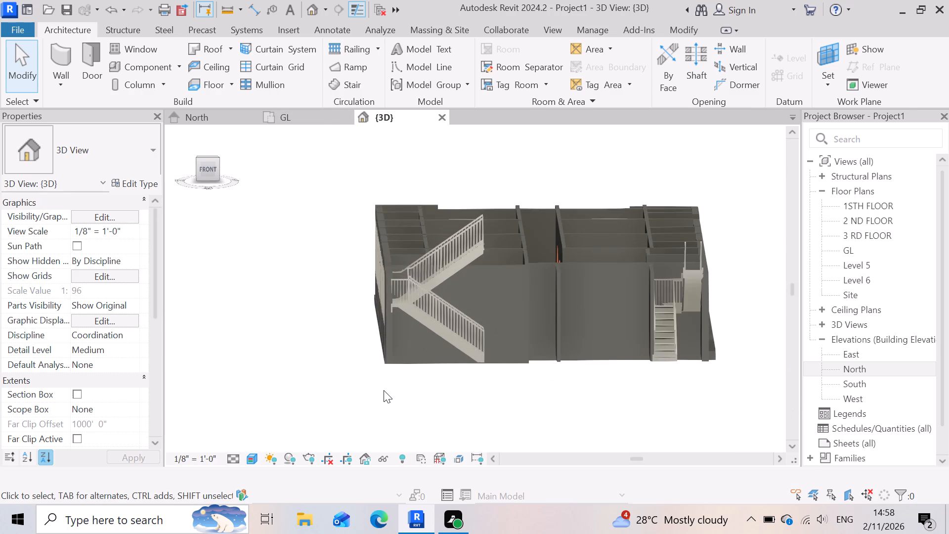
scroll(523, 370, up, 7)
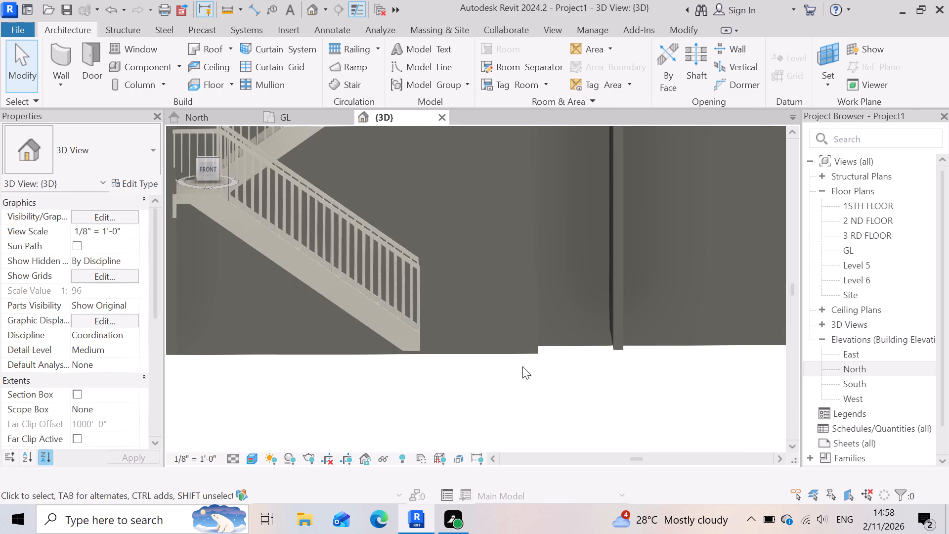
click(504, 348)
scroll(488, 391, down, 8)
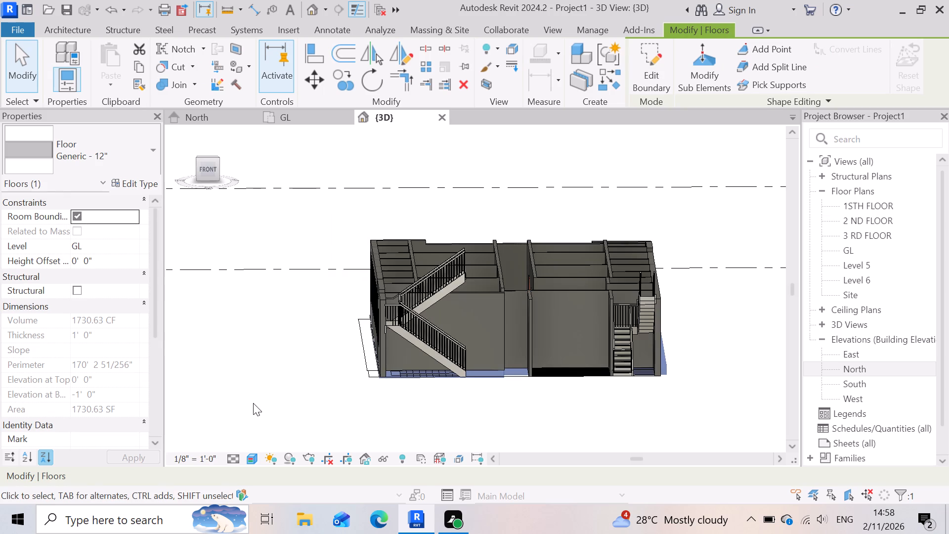
scroll(540, 372, up, 13)
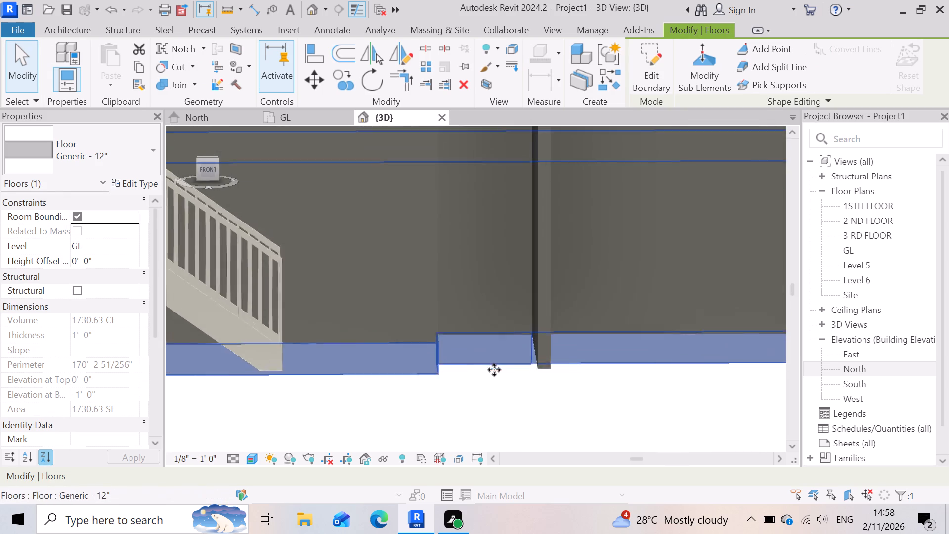
scroll(483, 395, down, 9)
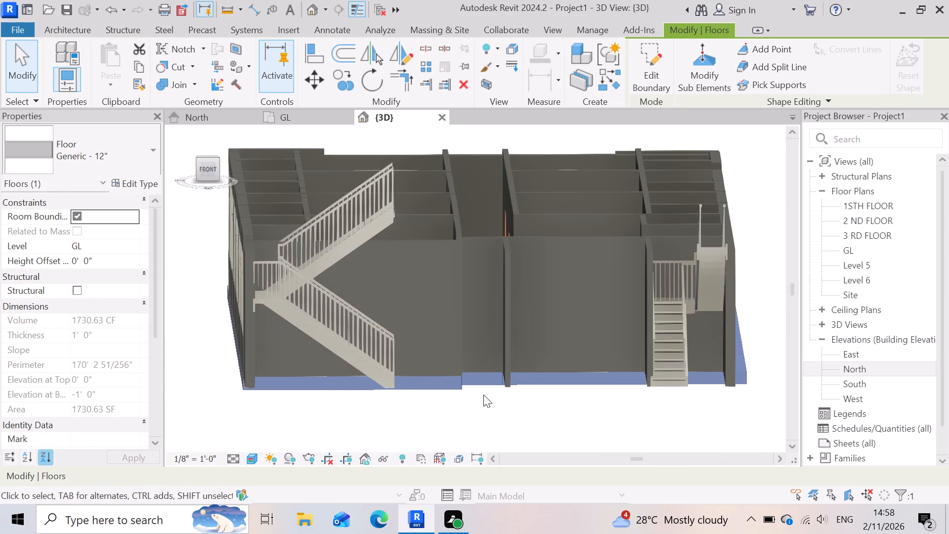
scroll(563, 394, up, 3)
scroll(539, 399, down, 4)
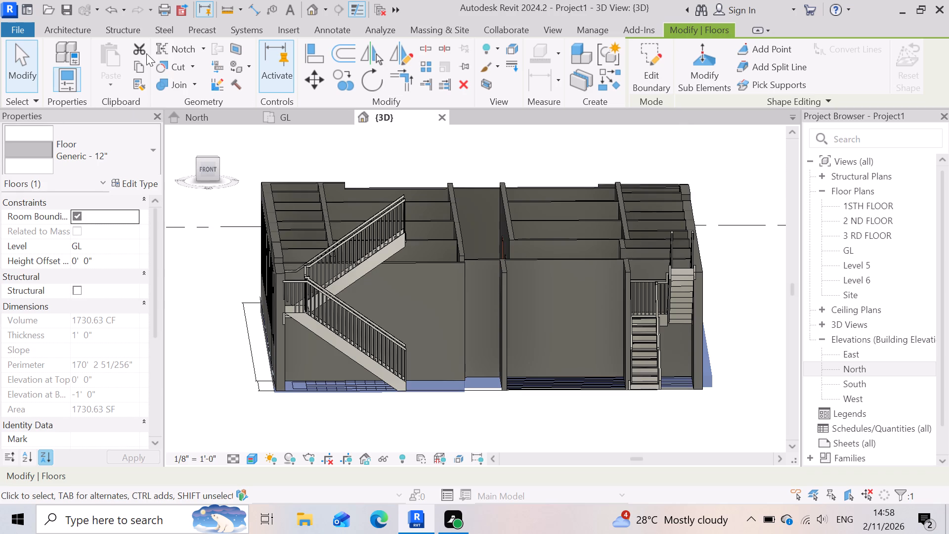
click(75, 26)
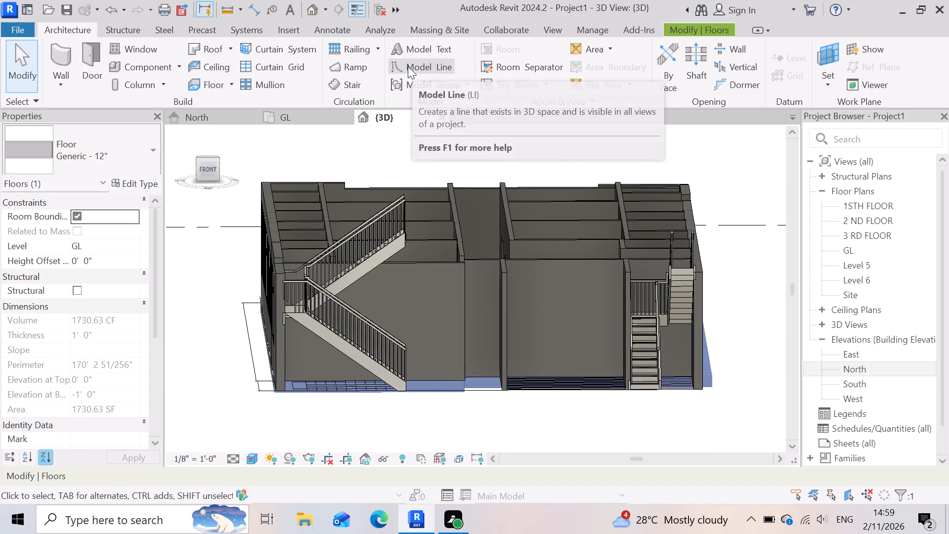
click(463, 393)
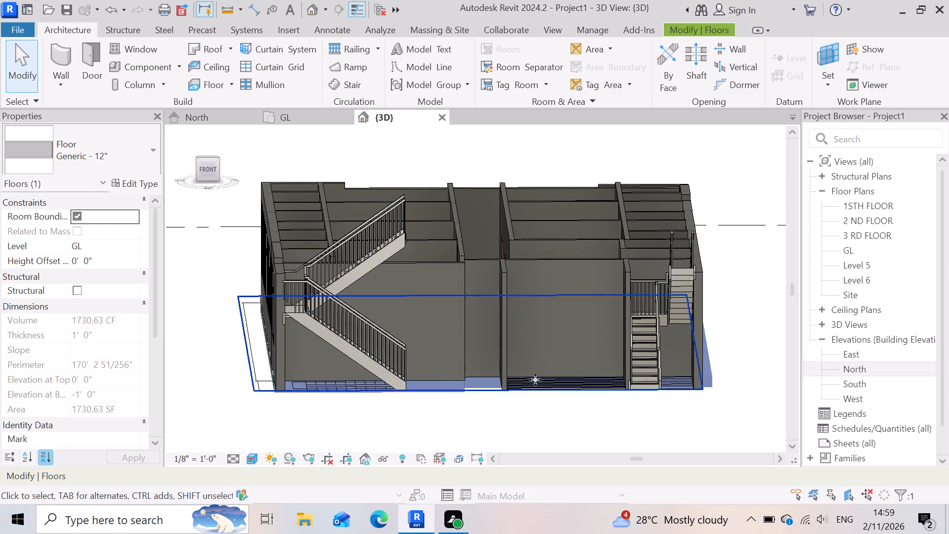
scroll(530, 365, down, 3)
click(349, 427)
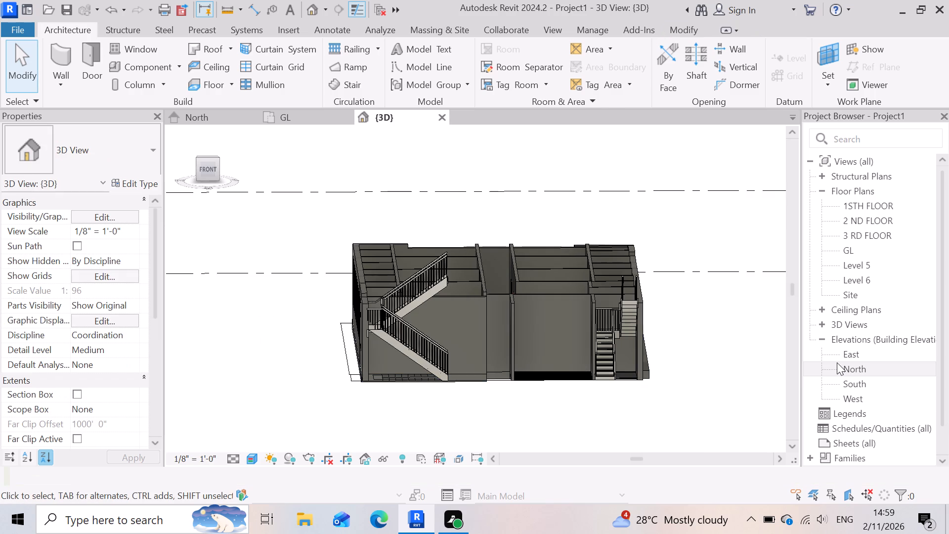
In the North elevation, copy the Generic - 12" GL floor slab and paste it aligned to level 1STH FLOOR.
double_click(837, 365)
scroll(598, 353, down, 3)
scroll(598, 353, up, 5)
scroll(591, 422, up, 4)
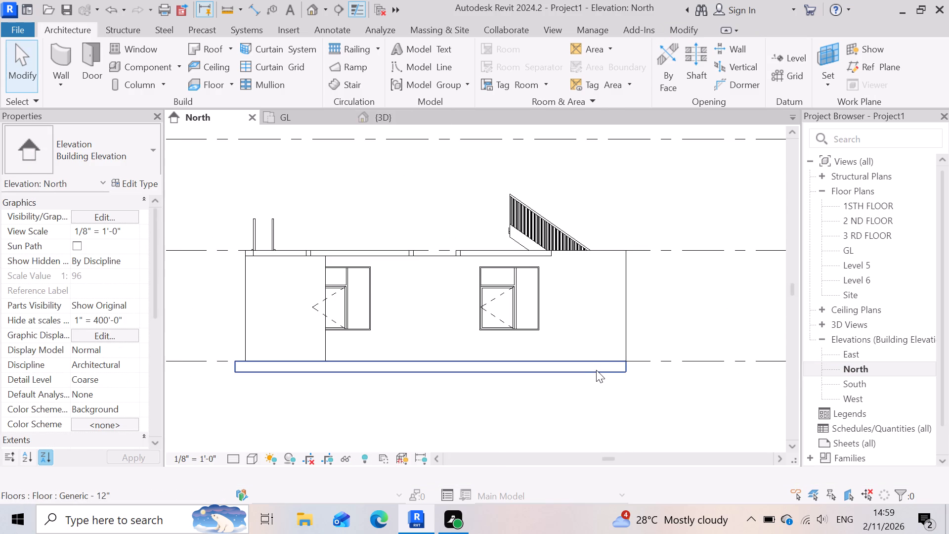
click(596, 370)
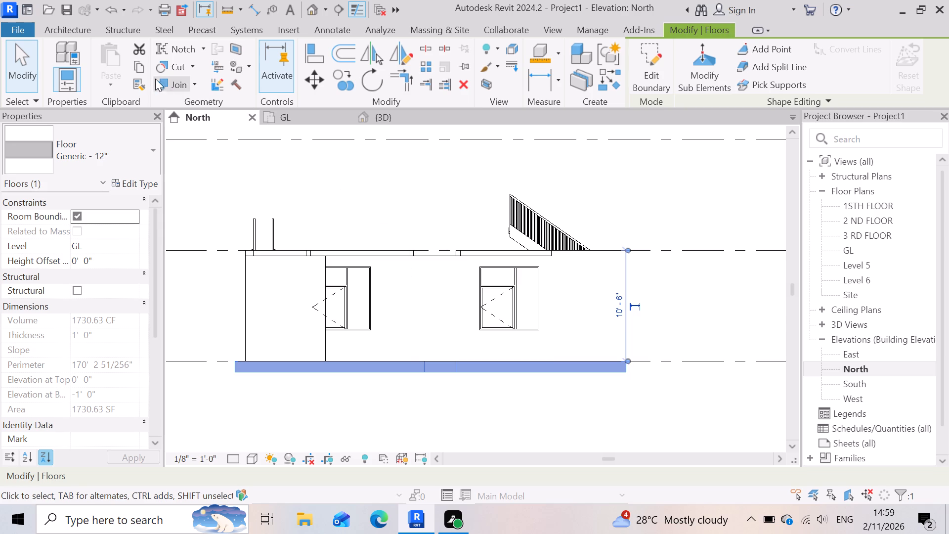
click(143, 68)
click(116, 85)
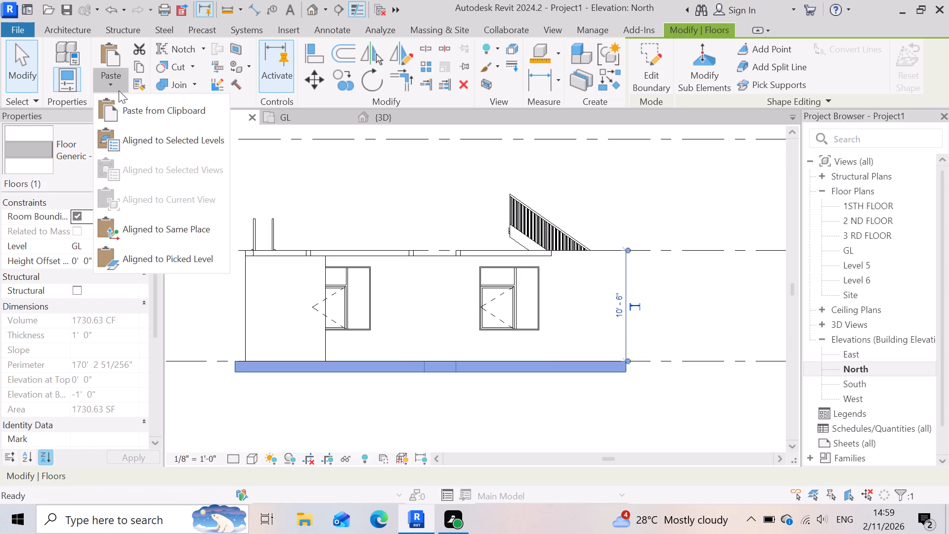
click(152, 147)
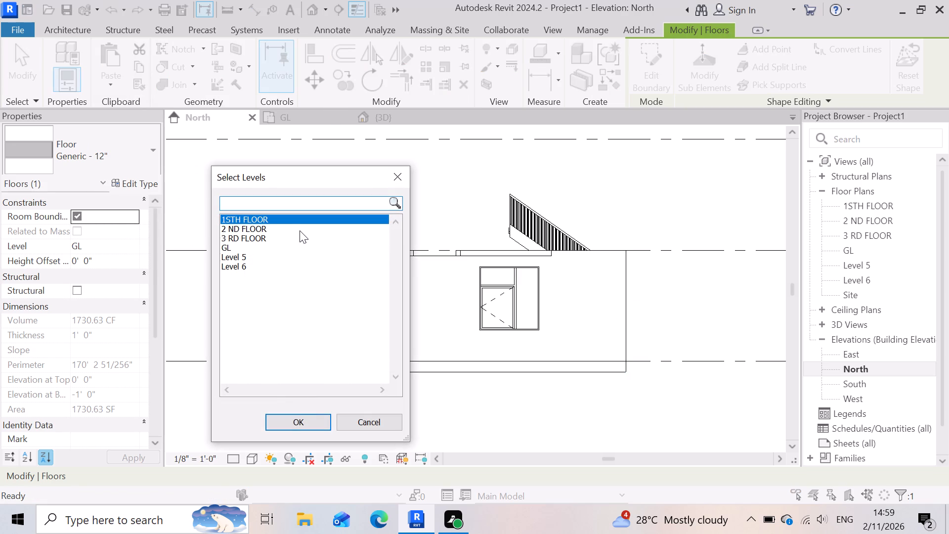
click(308, 419)
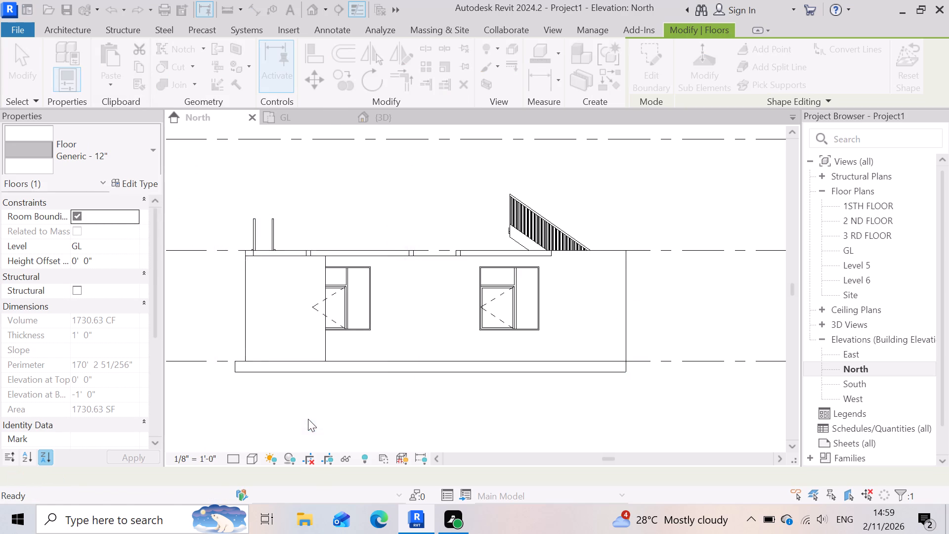
scroll(475, 380, down, 5)
click(490, 423)
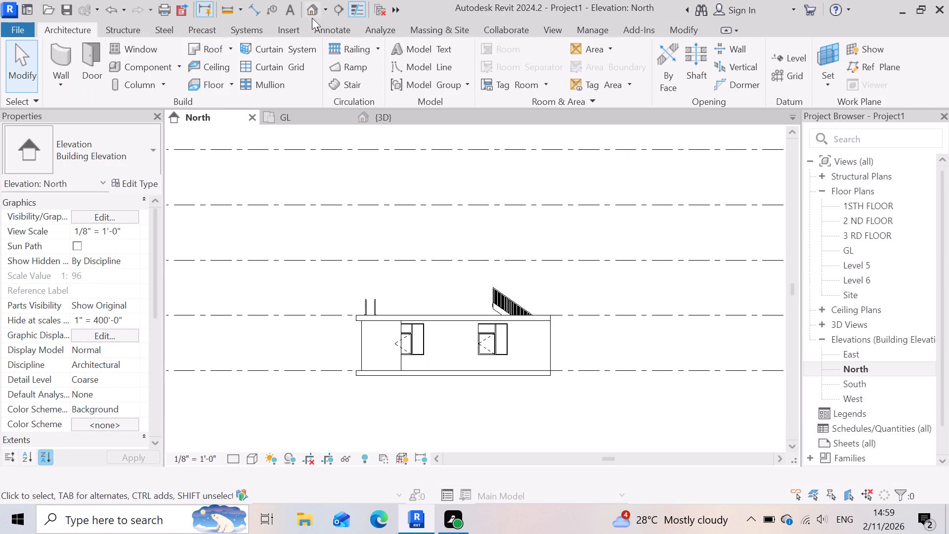
Check the pasted 1STH FLOOR slab in the 3D view, especially where the long stair's upper flight meets it.
click(413, 113)
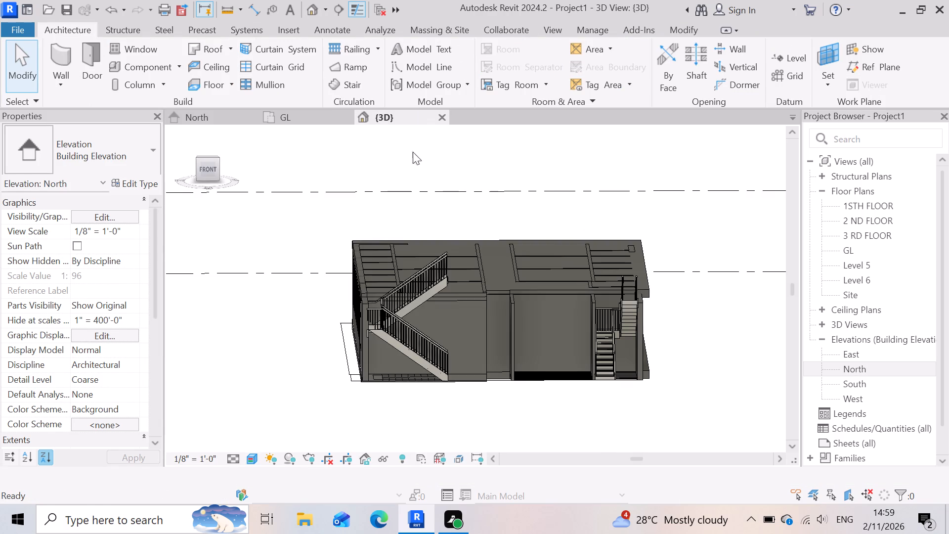
click(253, 366)
scroll(406, 320, up, 3)
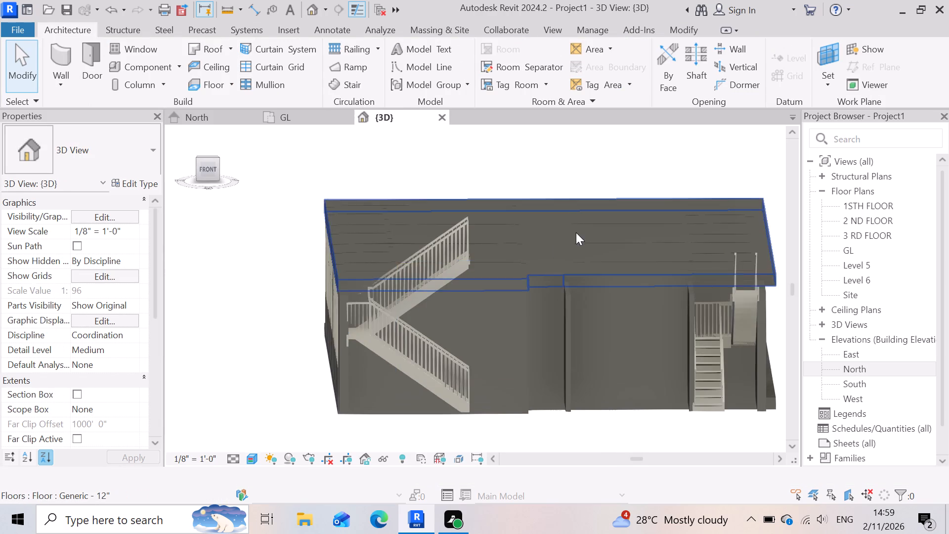
scroll(576, 232, up, 3)
scroll(343, 297, up, 1)
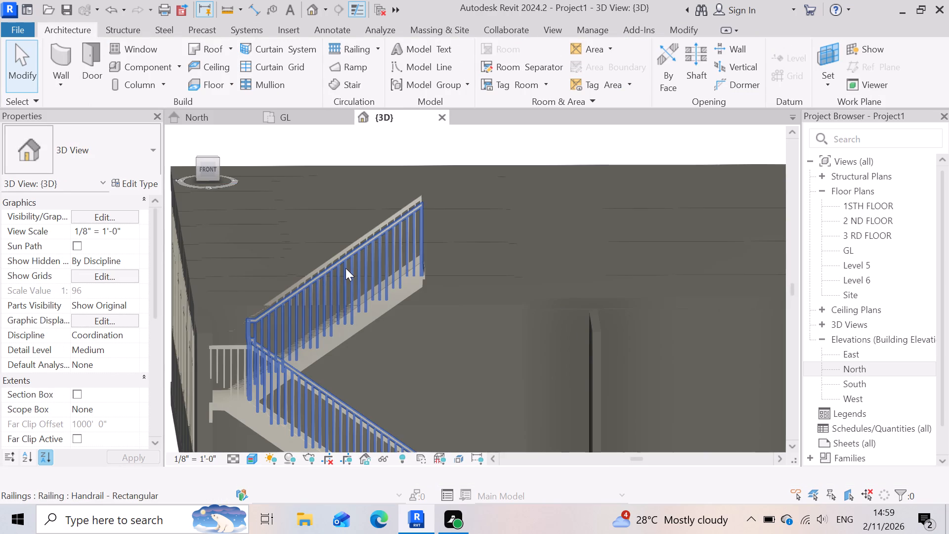
Set the long stair's top offset to -1' 0" from level 1STH FLOOR.
click(345, 268)
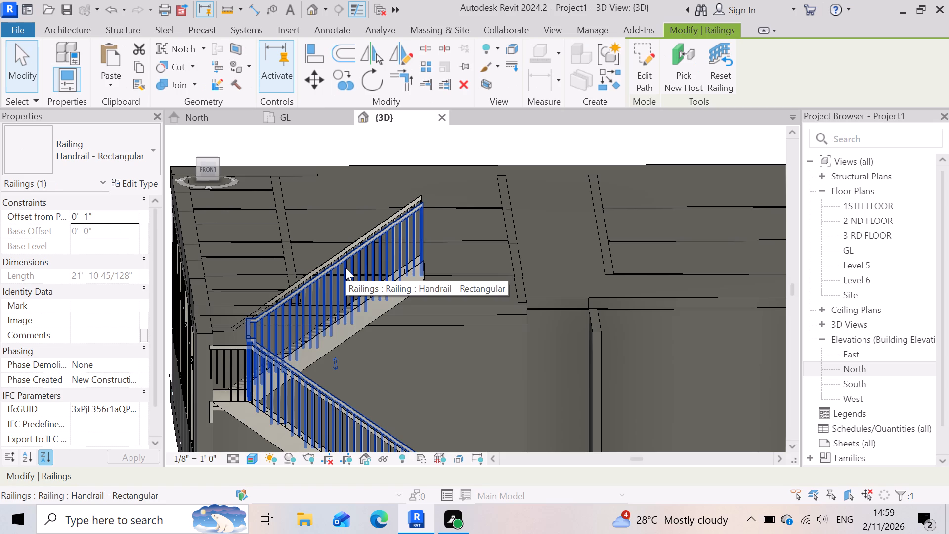
click(373, 314)
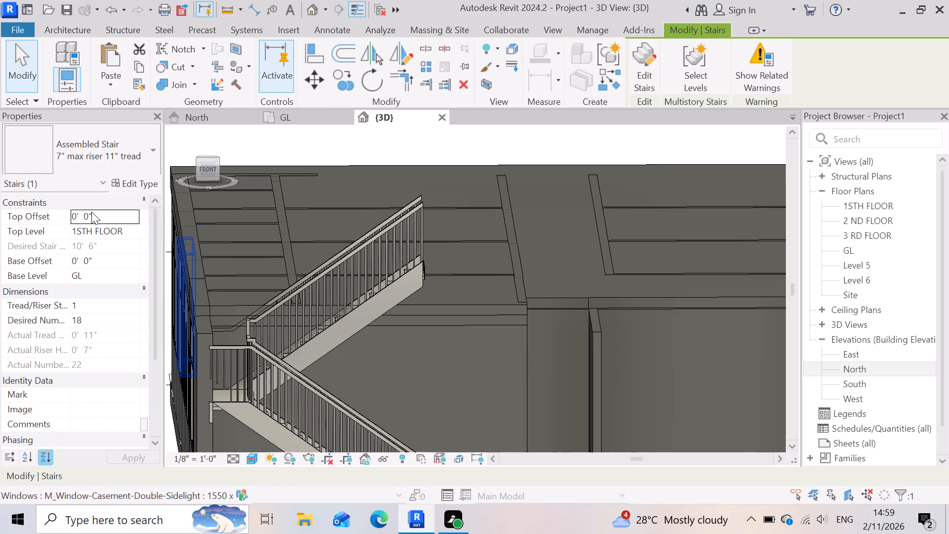
click(120, 217)
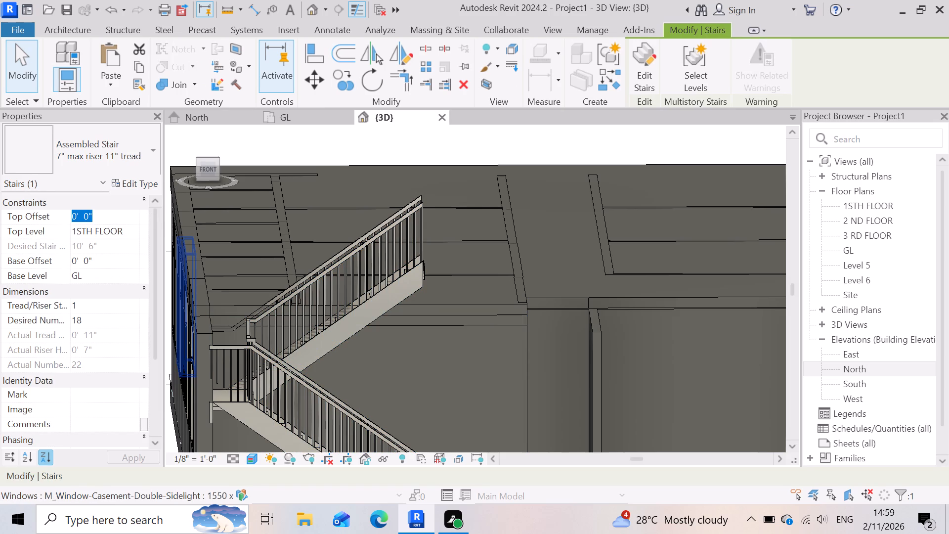
key(minus)
key(1)
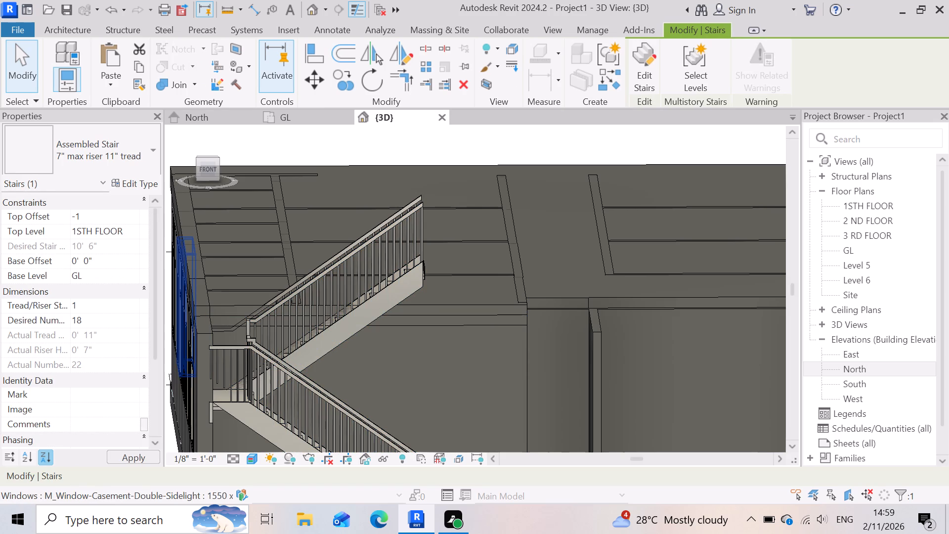
key(apostrophe)
key(Return)
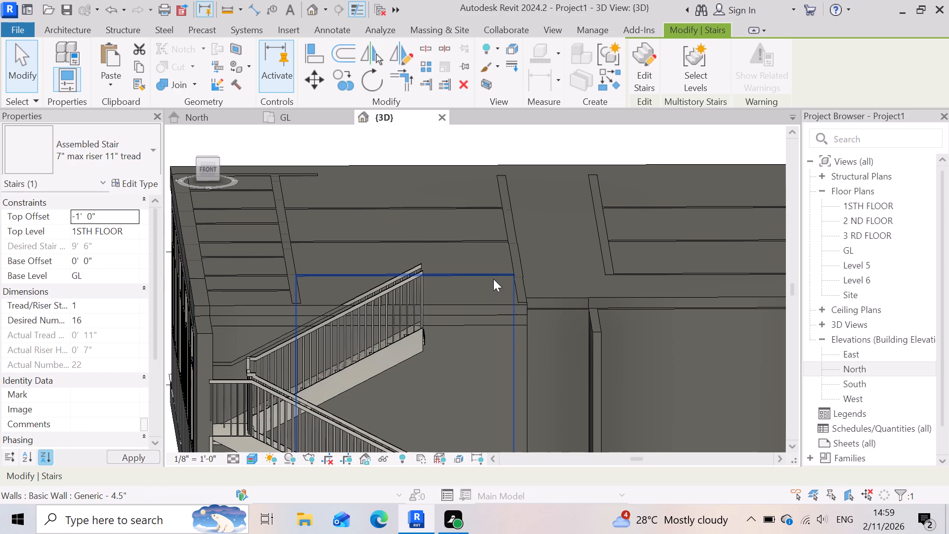
scroll(487, 269, down, 7)
click(198, 380)
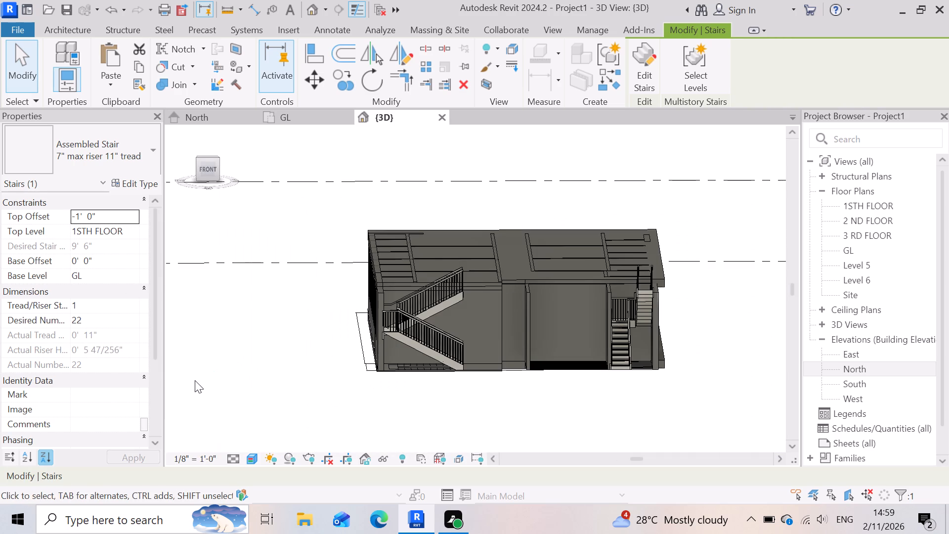
Check in 3D how the long stair's upper flight meets the 1STH FLOOR slab edge.
scroll(418, 346, up, 4)
scroll(442, 352, down, 3)
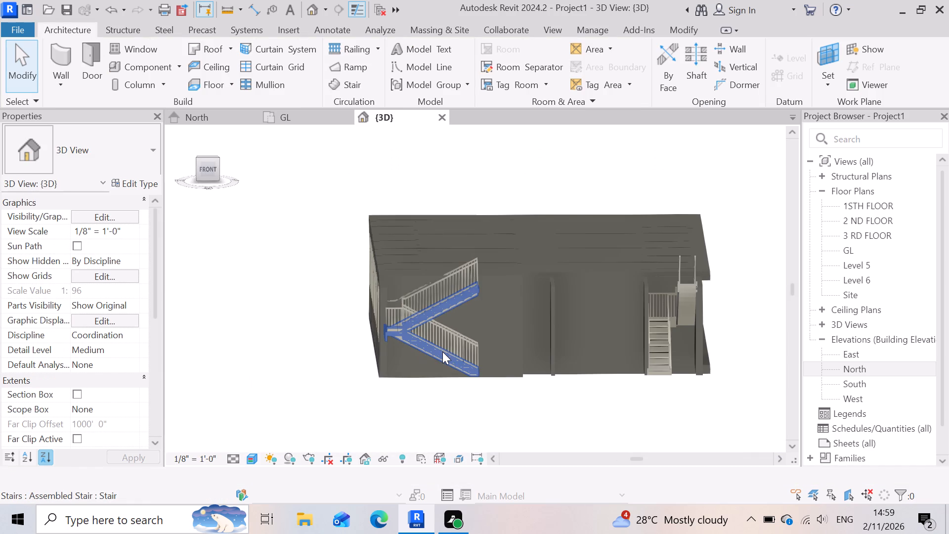
scroll(467, 255, up, 2)
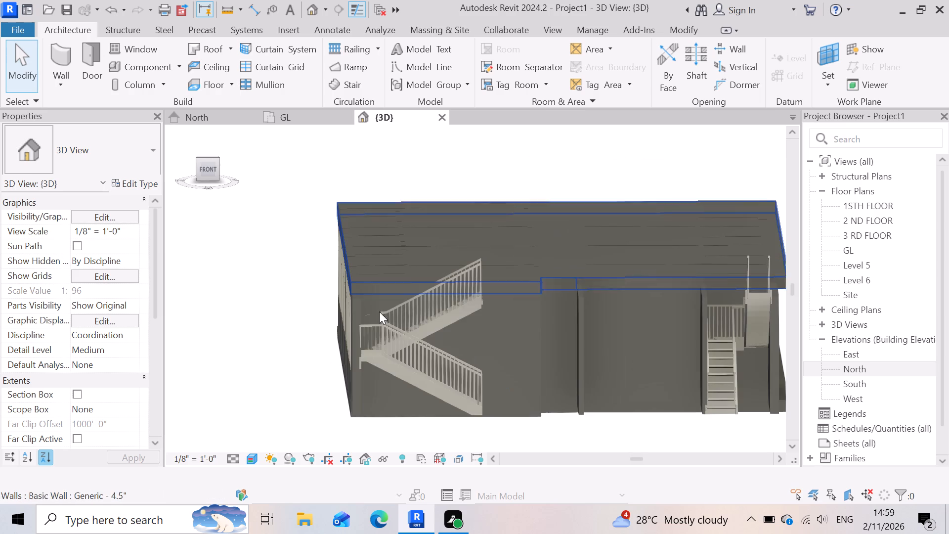
scroll(546, 311, down, 3)
shift+middle_drag(567, 313, 565, 318)
shift+scroll(567, 313, down, 1)
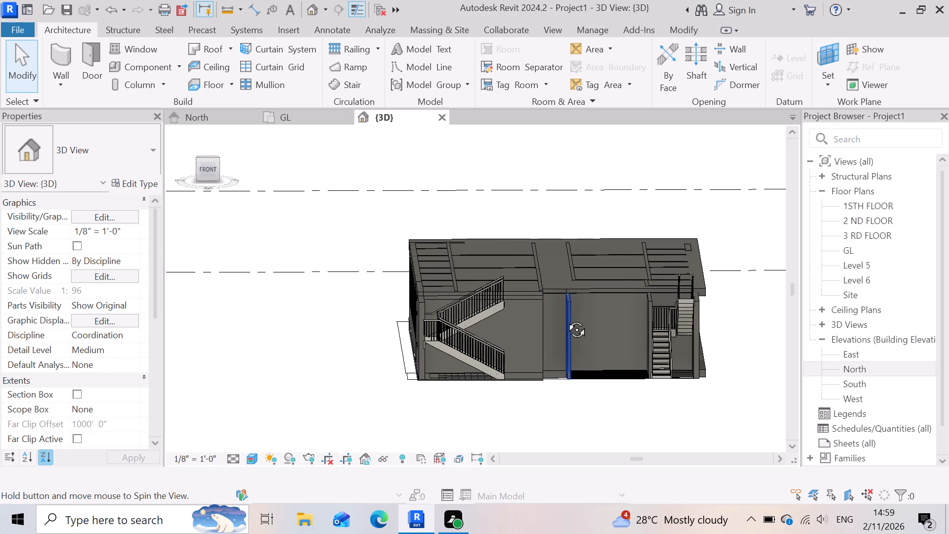
shift+middle_drag(565, 318, 548, 395)
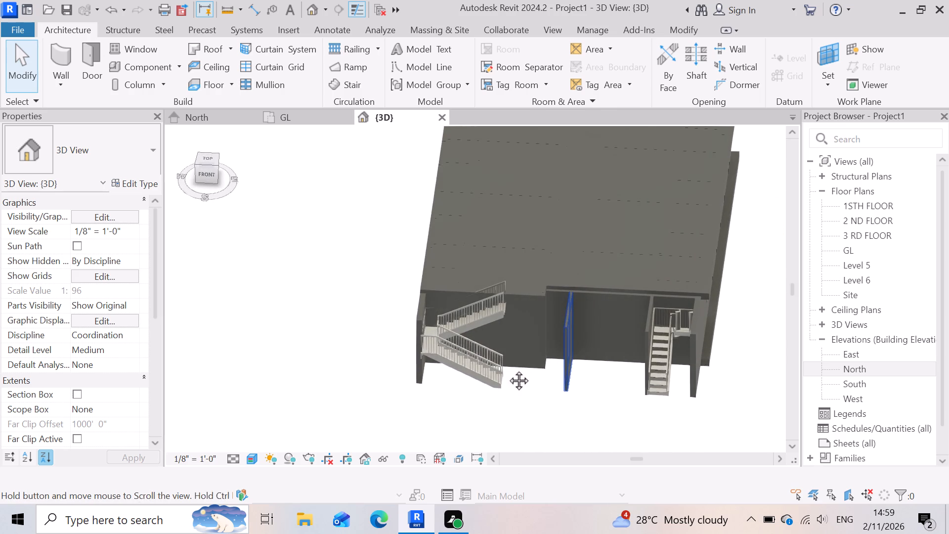
scroll(406, 333, up, 2)
scroll(500, 366, down, 1)
scroll(457, 299, down, 1)
scroll(457, 299, up, 2)
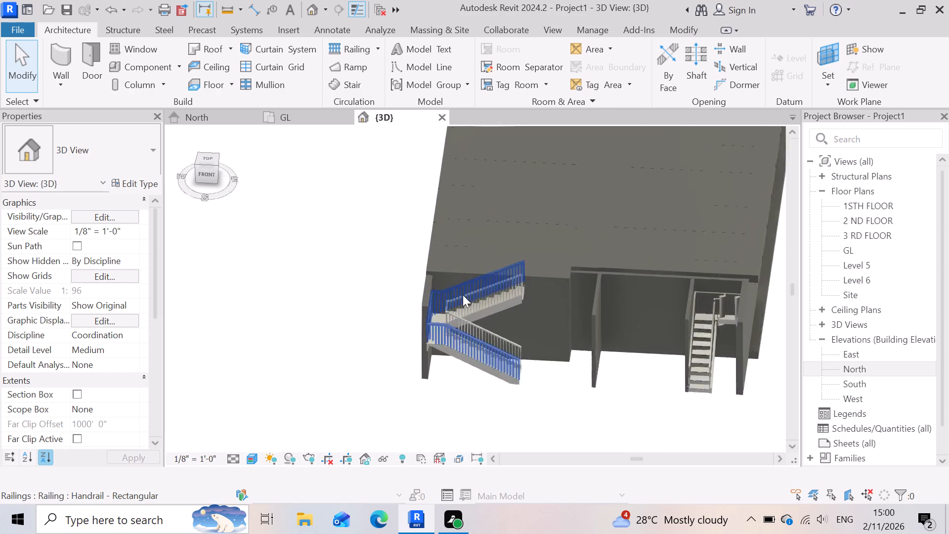
scroll(463, 295, up, 5)
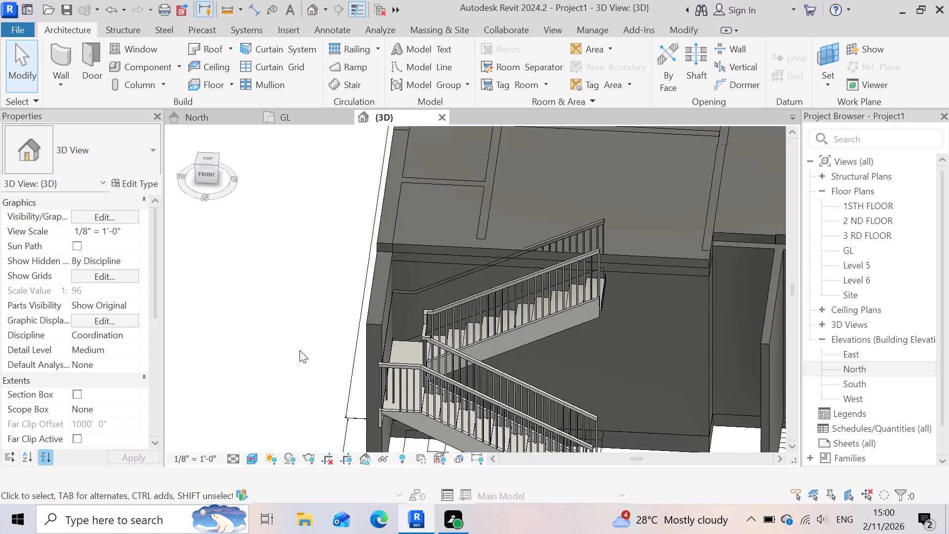
scroll(341, 338, down, 3)
scroll(403, 346, down, 3)
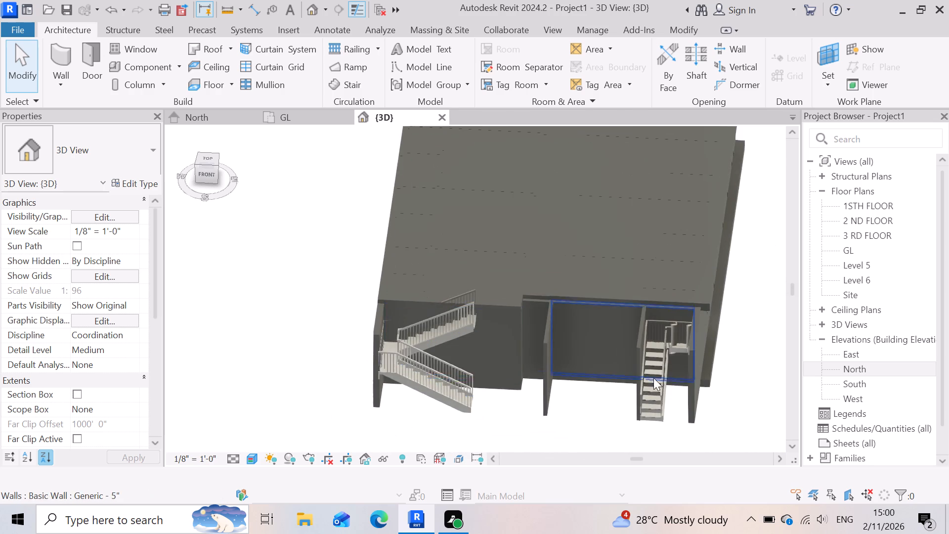
Examine the short stair's landing and upper flight, and compare both stairs with the slab edge in 3D.
scroll(661, 368, up, 8)
scroll(614, 376, up, 3)
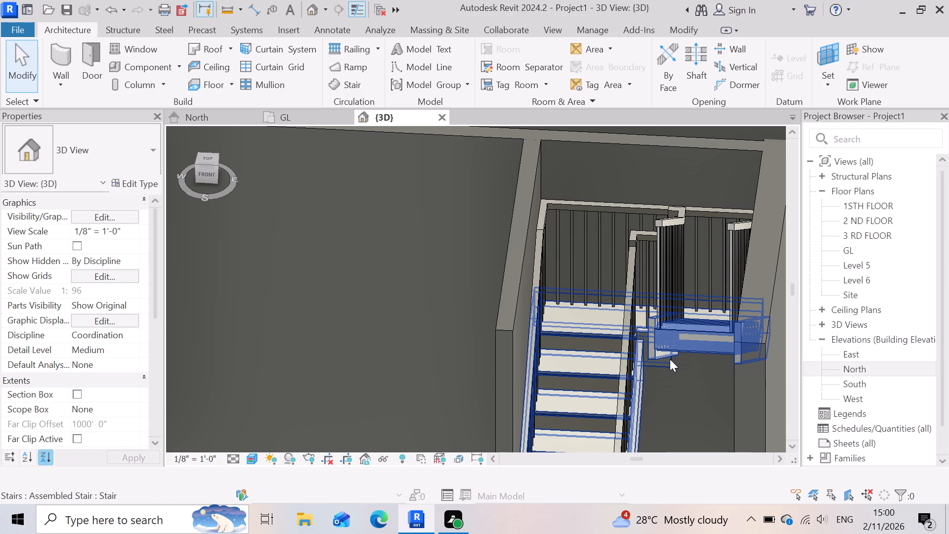
scroll(670, 359, up, 1)
scroll(674, 307, down, 8)
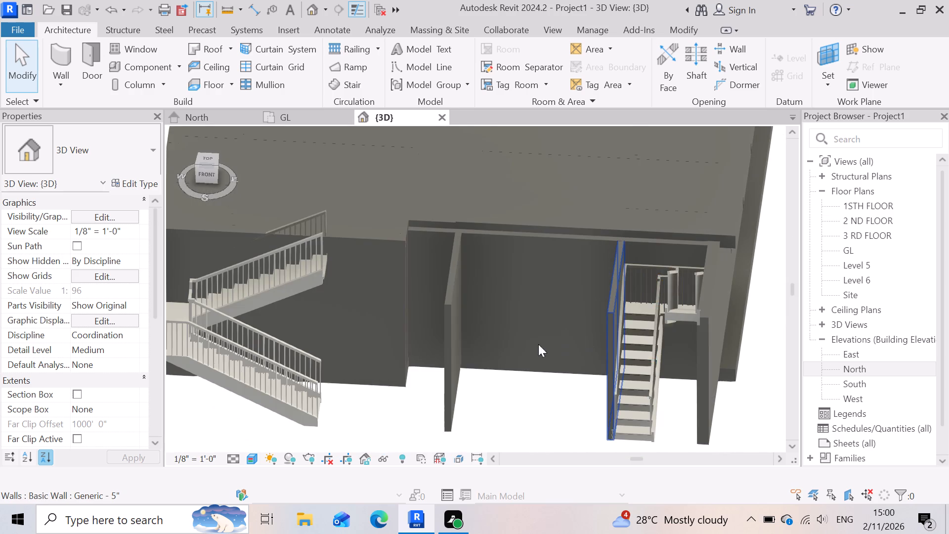
scroll(518, 351, down, 3)
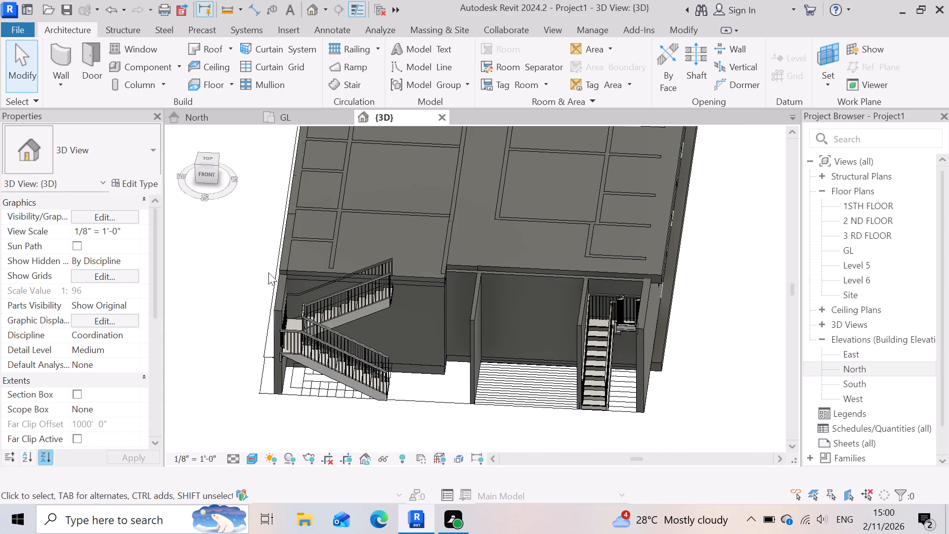
scroll(307, 252, up, 3)
scroll(538, 389, down, 3)
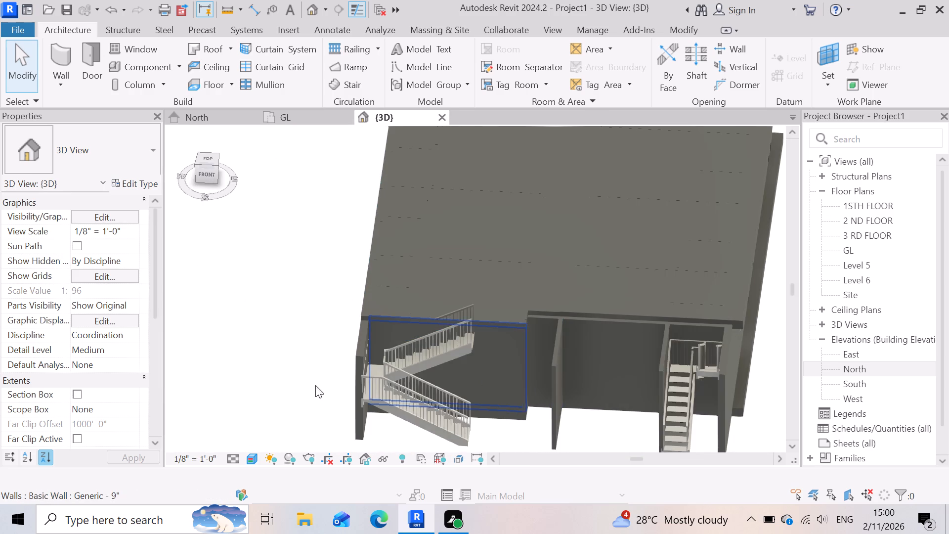
scroll(450, 359, down, 3)
scroll(501, 413, up, 2)
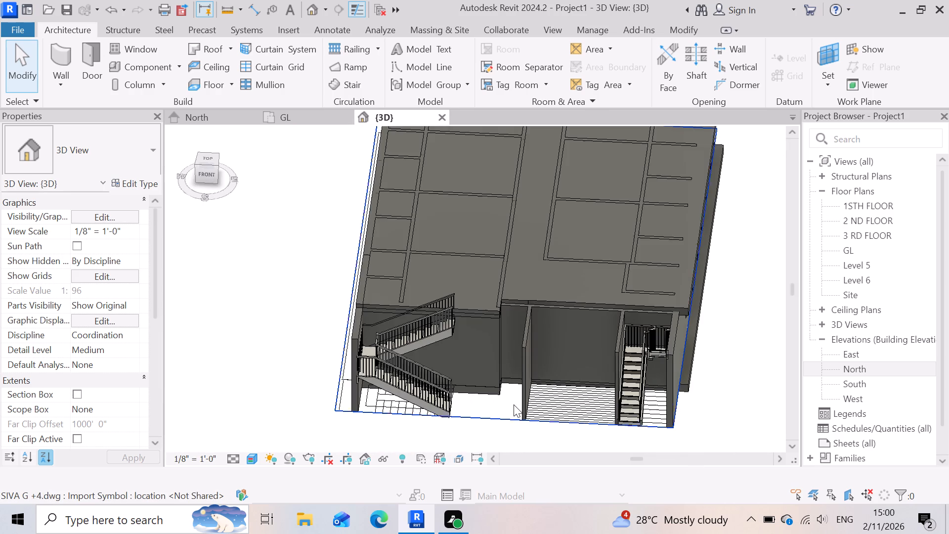
scroll(514, 404, down, 2)
shift+middle_drag(473, 395, 477, 377)
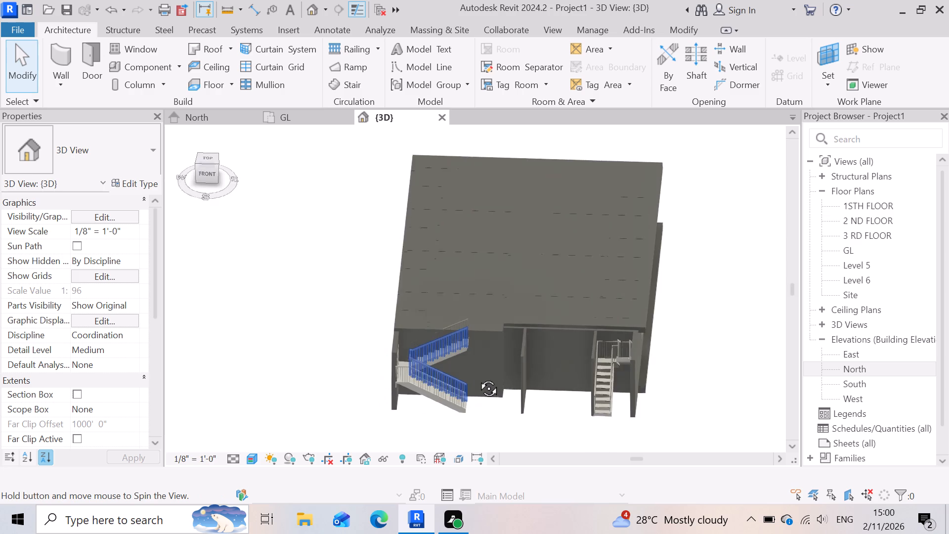
shift+middle_drag(477, 377, 481, 368)
scroll(513, 374, down, 1)
Delete the Generic - 5" wall standing between the slab jog and the short stair's side wall.
scroll(583, 437, up, 3)
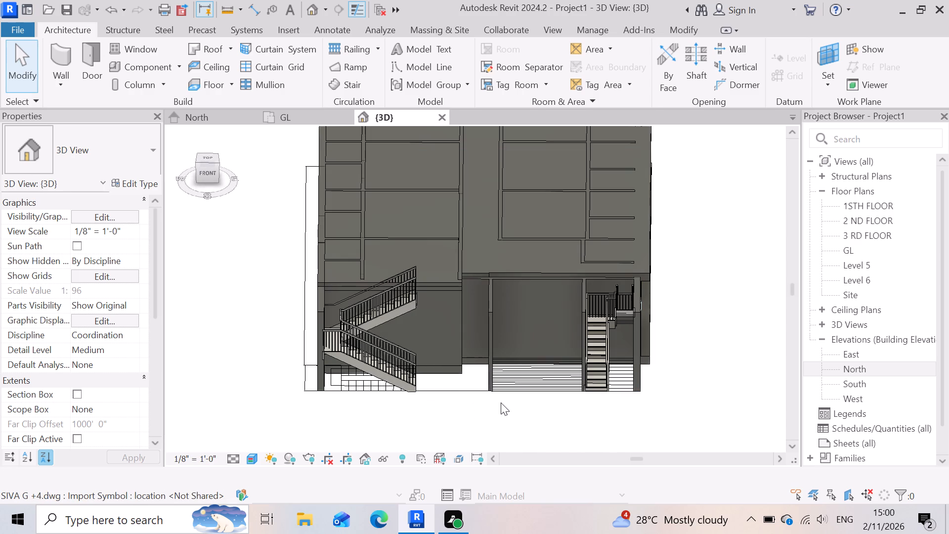
scroll(606, 383, up, 6)
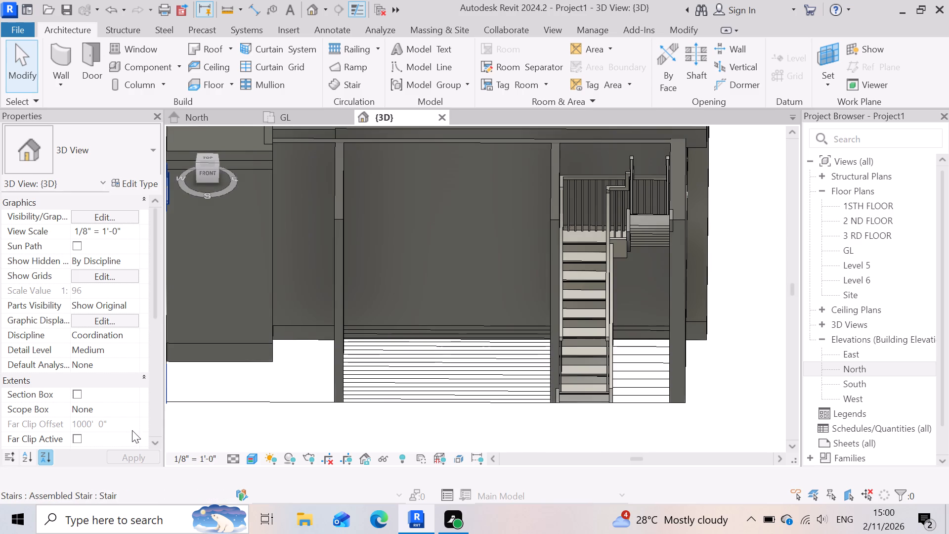
click(341, 372)
scroll(384, 497, down, 3)
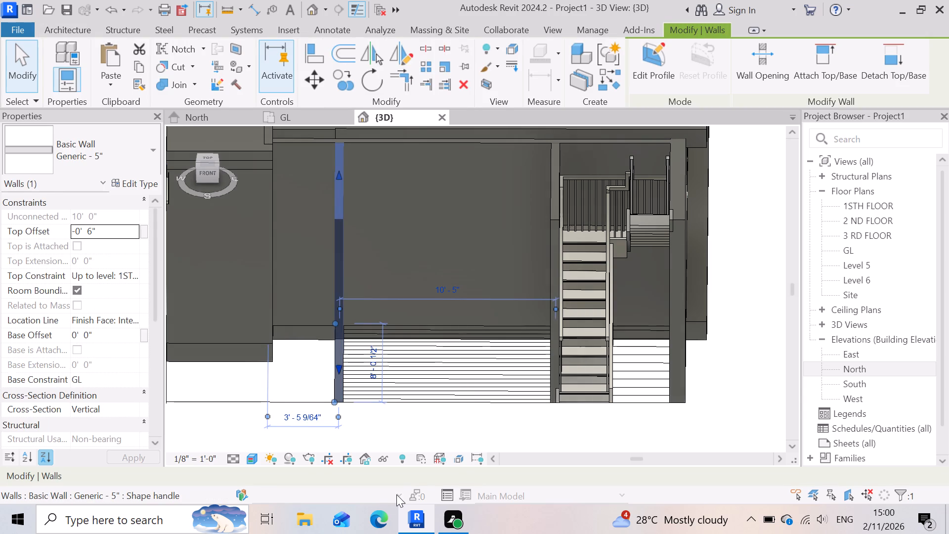
scroll(396, 494, down, 3)
key(Delete)
Examine the opened bay, the short stair's side walls and both stairs' upper flights from several 3D angles.
scroll(453, 406, down, 4)
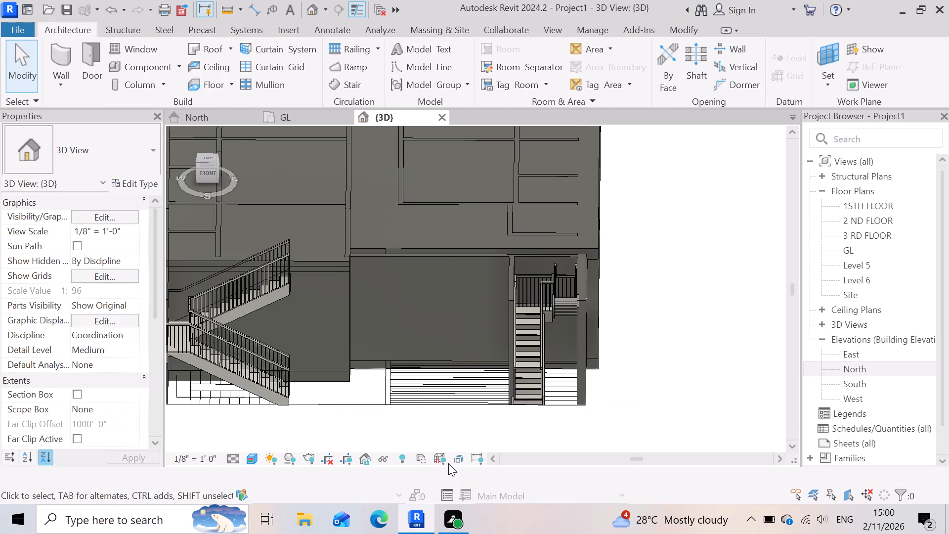
shift+middle_drag(351, 443, 386, 388)
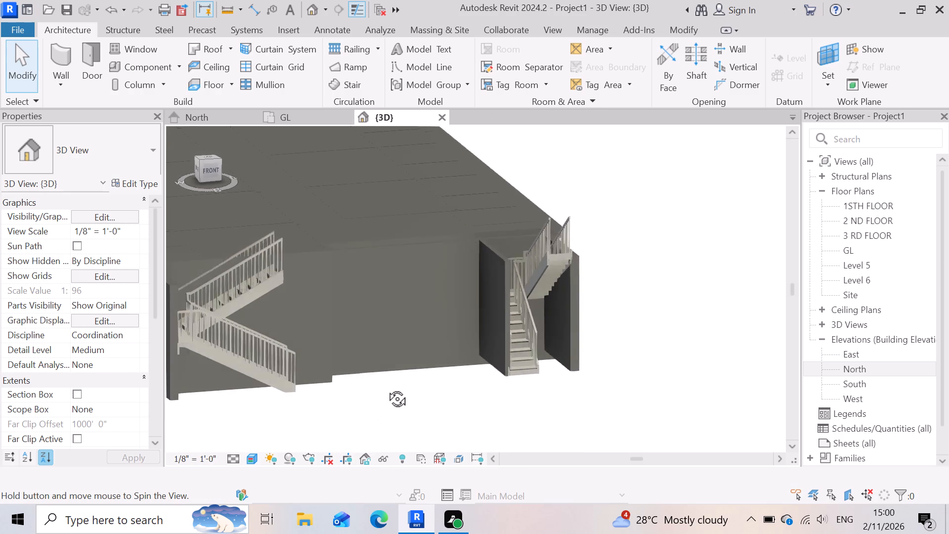
shift+middle_drag(386, 388, 386, 386)
scroll(584, 398, down, 2)
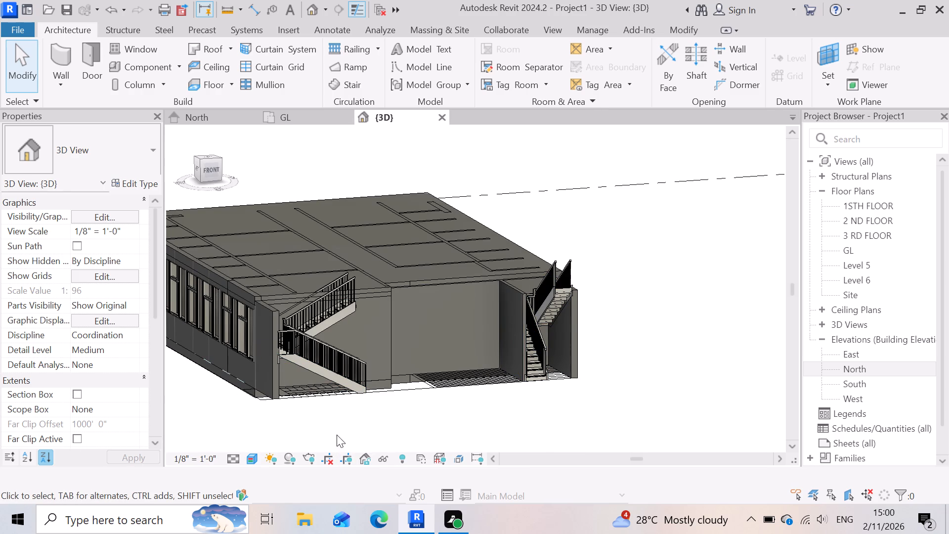
scroll(341, 435, down, 1)
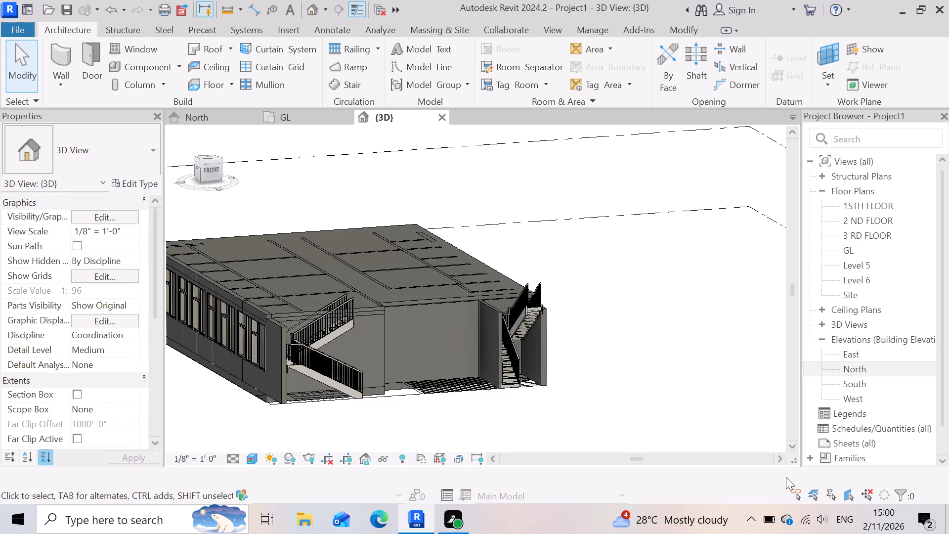
scroll(577, 375, up, 5)
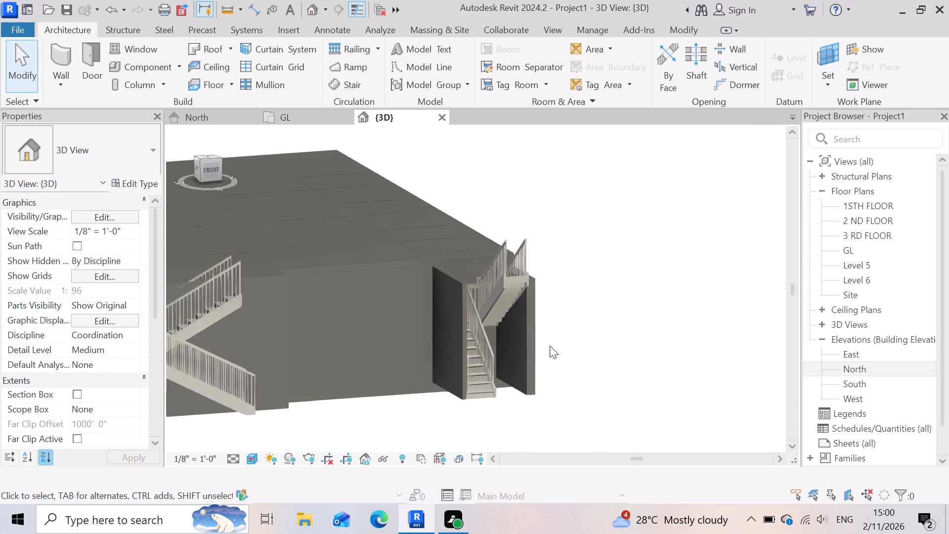
scroll(550, 346, up, 4)
scroll(426, 403, up, 3)
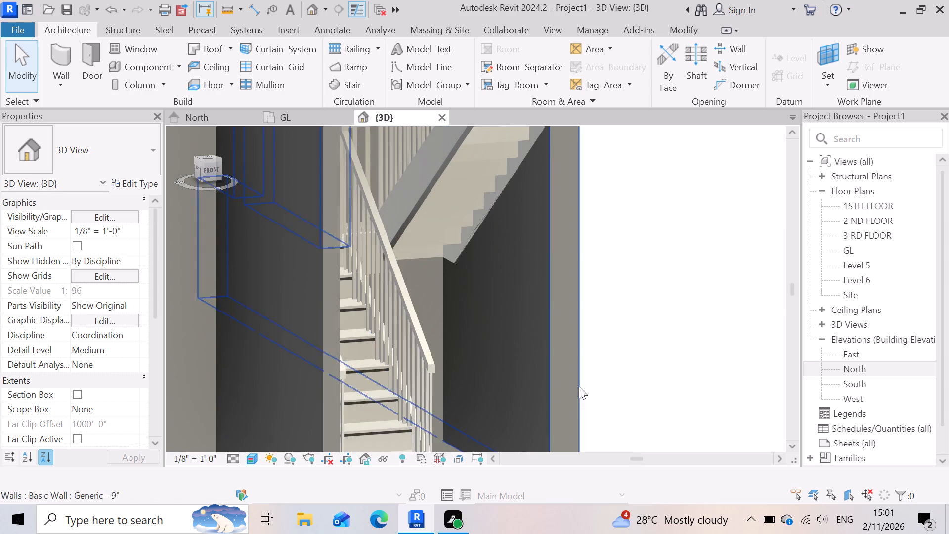
scroll(596, 381, down, 4)
scroll(773, 368, down, 1)
middle_drag(698, 375, 673, 379)
scroll(694, 345, down, 5)
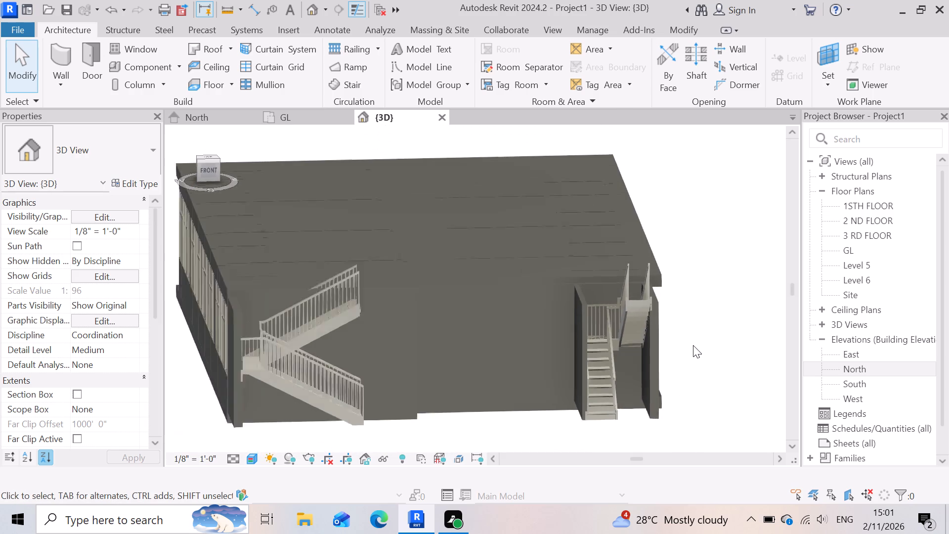
scroll(622, 422, up, 6)
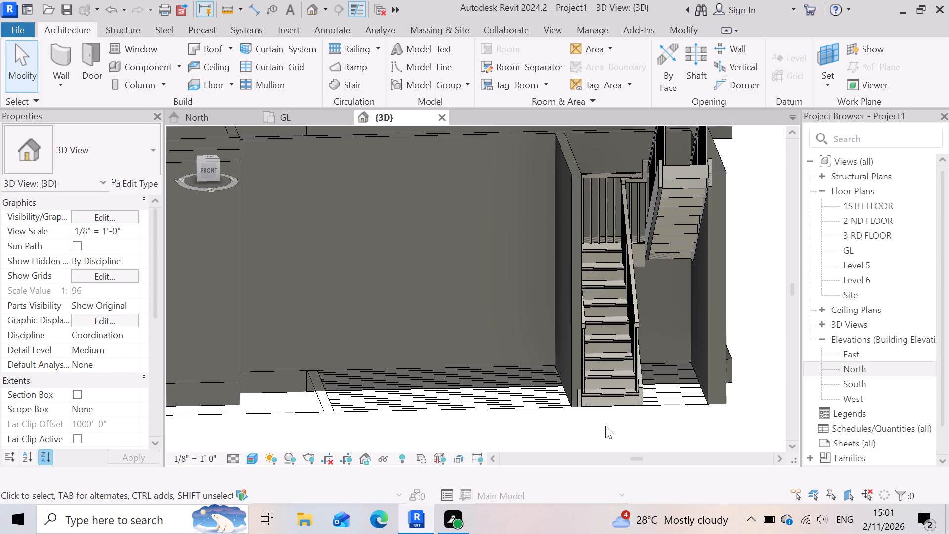
scroll(605, 426, down, 2)
shift+middle_drag(574, 449, 624, 421)
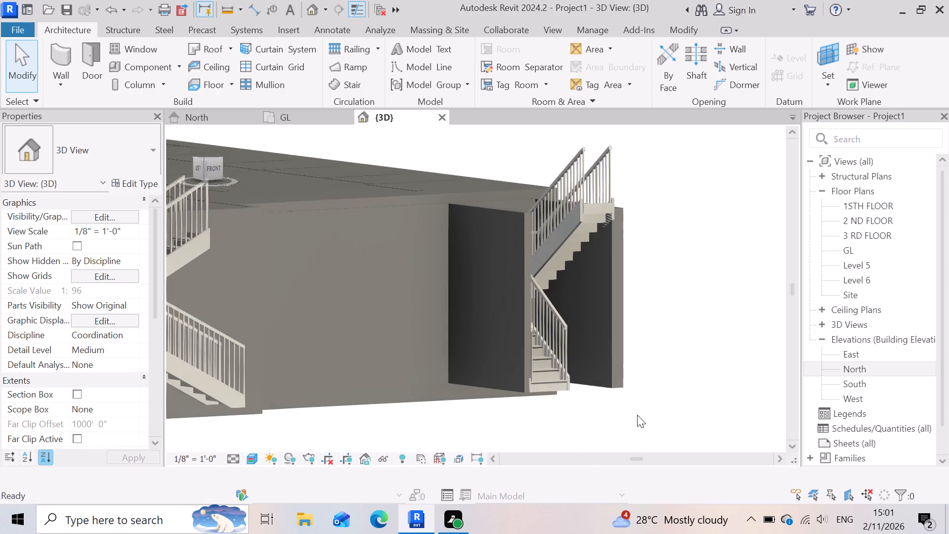
scroll(637, 415, down, 4)
shift+middle_drag(640, 413, 541, 436)
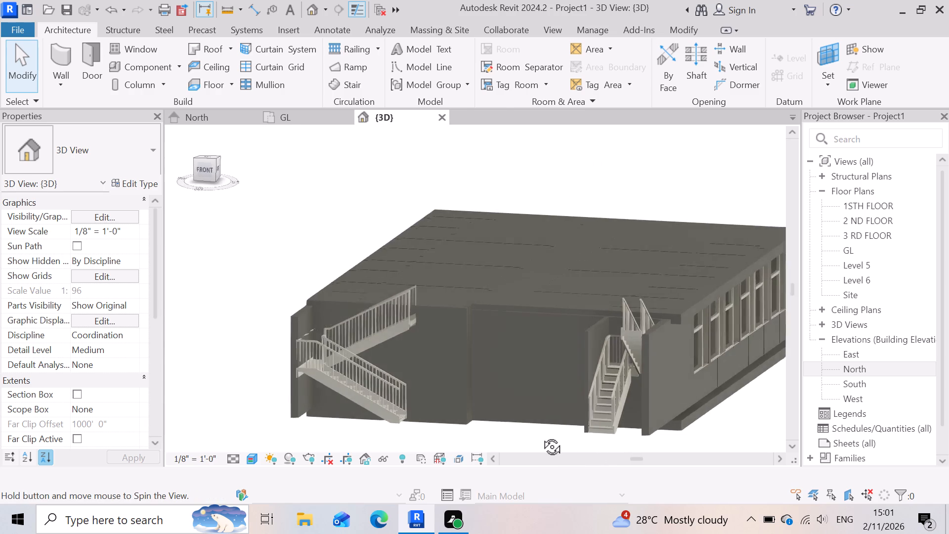
shift+middle_drag(541, 436, 492, 435)
scroll(385, 457, up, 1)
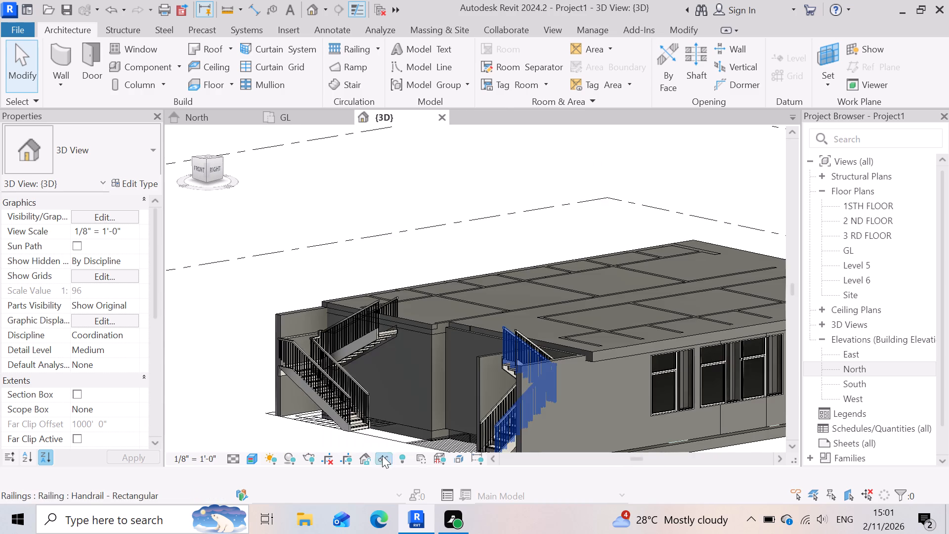
scroll(382, 455, up, 6)
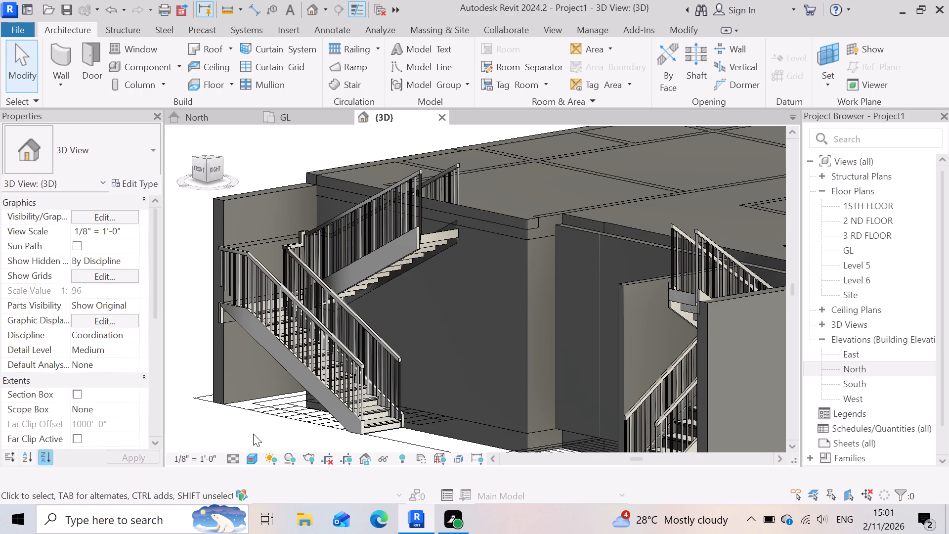
Examine the whole building in 3D, including both stairs and the windowed Generic - 9" side wall.
scroll(470, 226, down, 3)
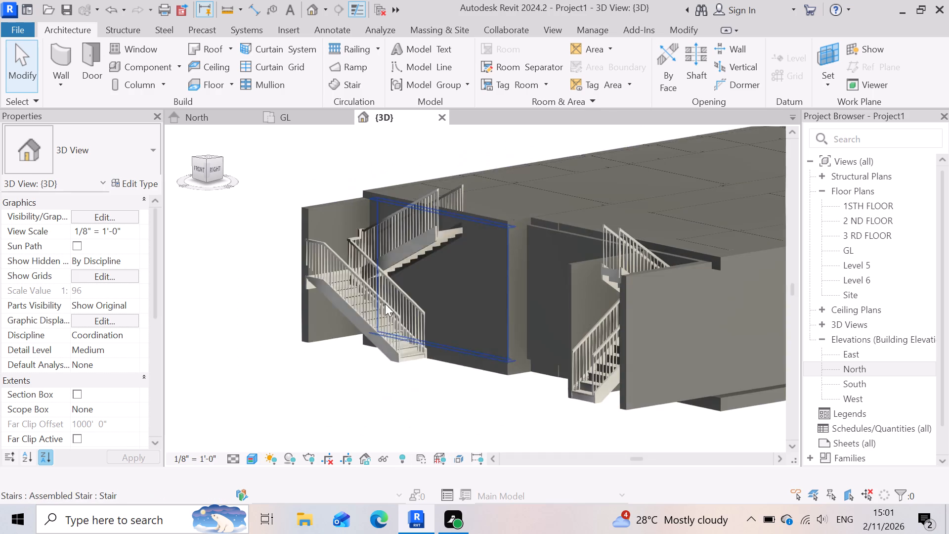
scroll(431, 306, down, 4)
scroll(347, 351, down, 3)
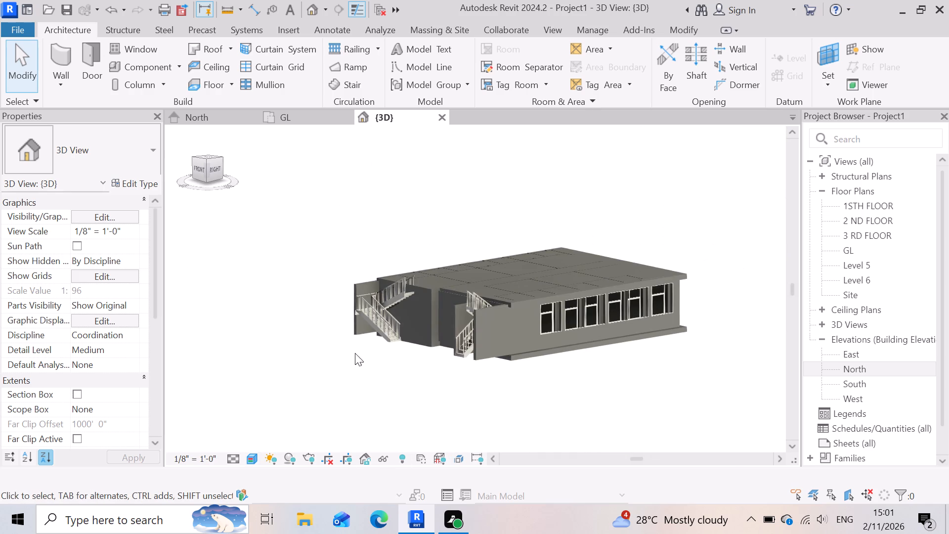
shift+middle_drag(289, 376, 294, 368)
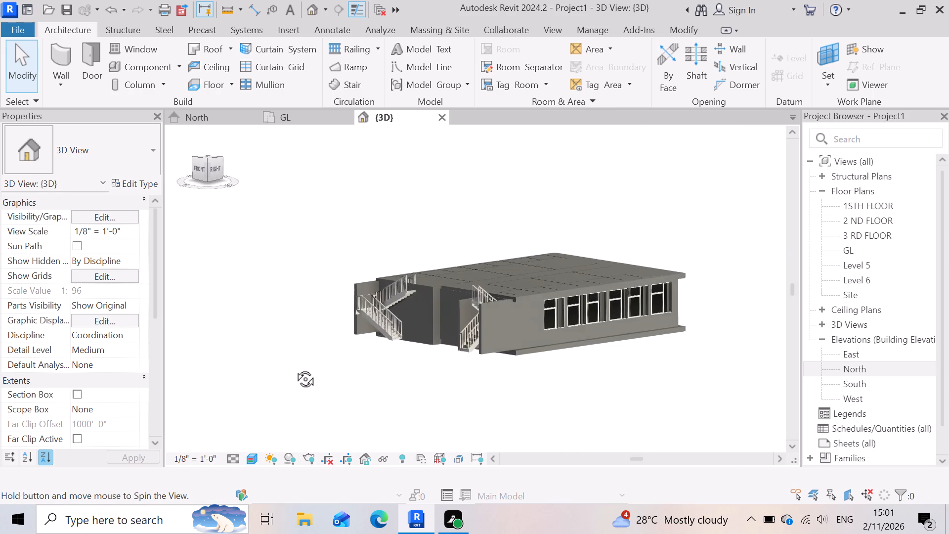
shift+middle_drag(294, 368, 368, 369)
shift+middle_drag(368, 369, 272, 360)
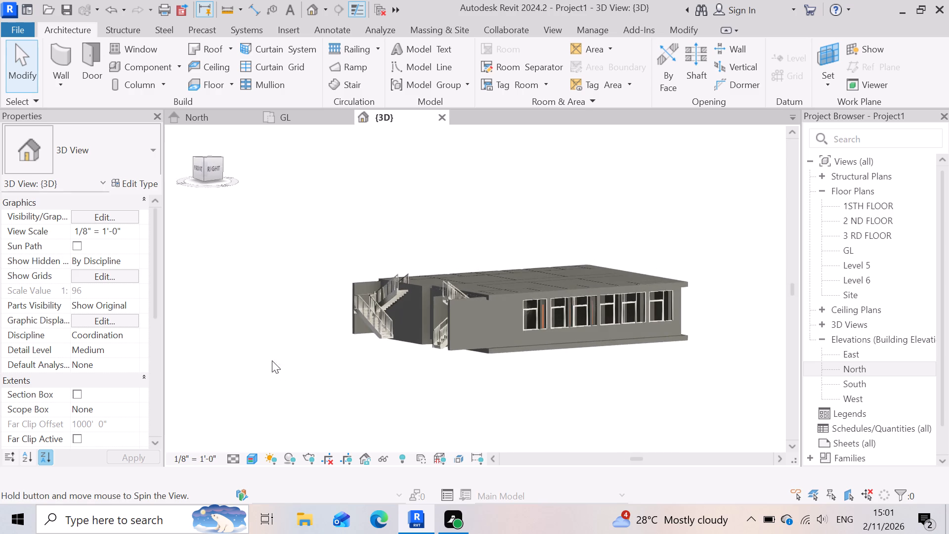
scroll(301, 355, down, 1)
scroll(378, 351, up, 8)
scroll(294, 368, down, 4)
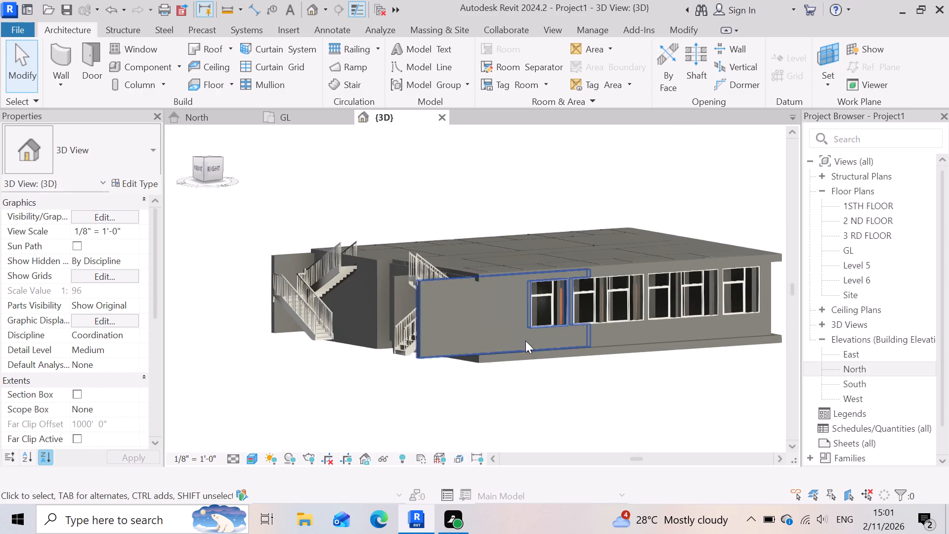
scroll(553, 315, up, 6)
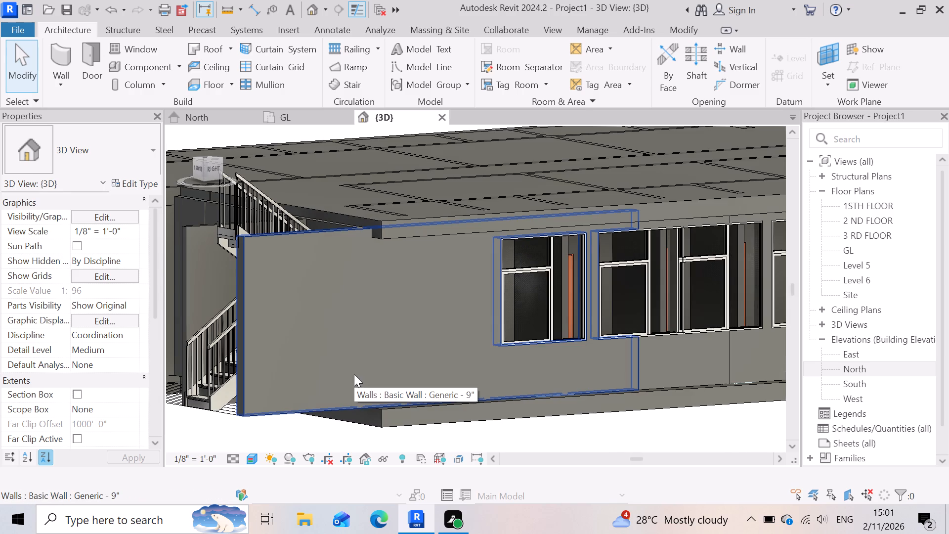
scroll(620, 309, up, 6)
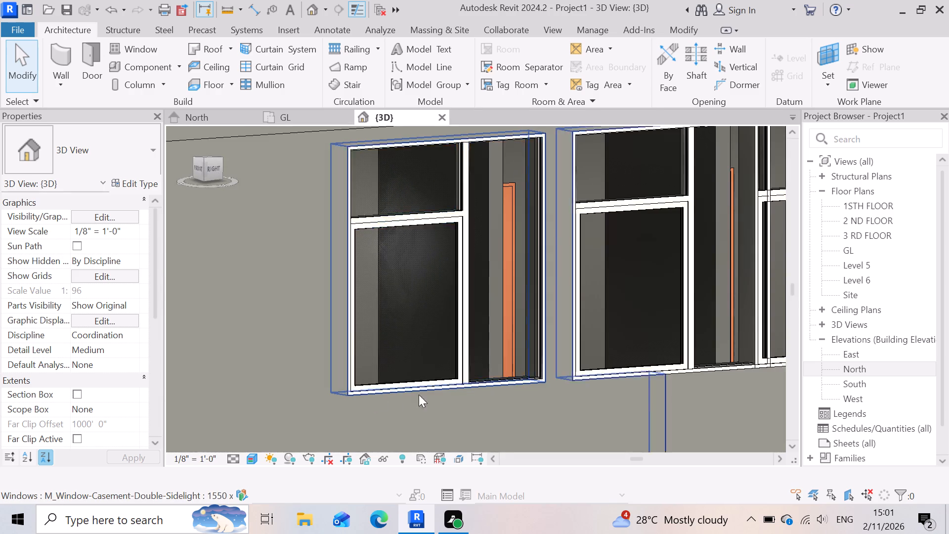
scroll(514, 354, down, 12)
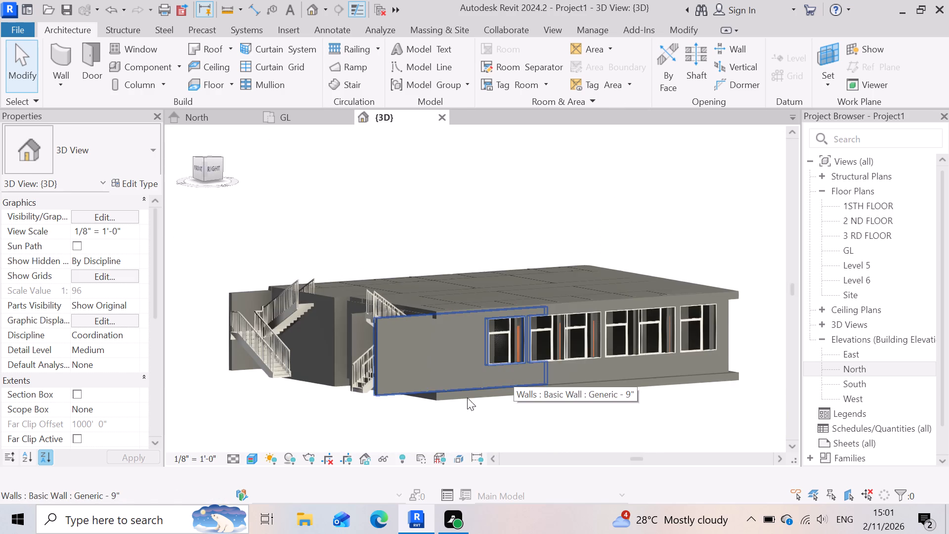
Examine the stair side of the building in 3D, checking both stairs, their side walls and the open bay between them.
shift+middle_drag(396, 404, 546, 398)
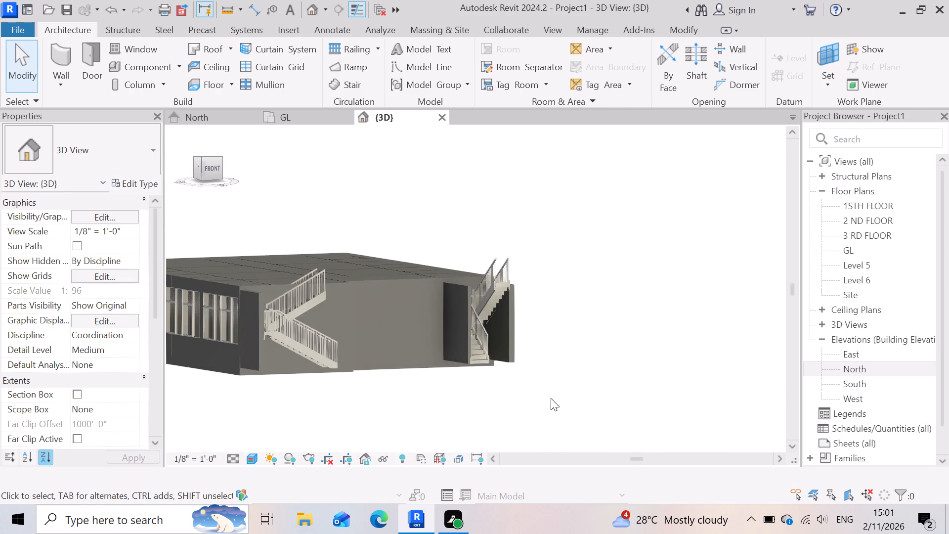
scroll(617, 398, down, 2)
scroll(304, 400, up, 3)
scroll(340, 379, up, 2)
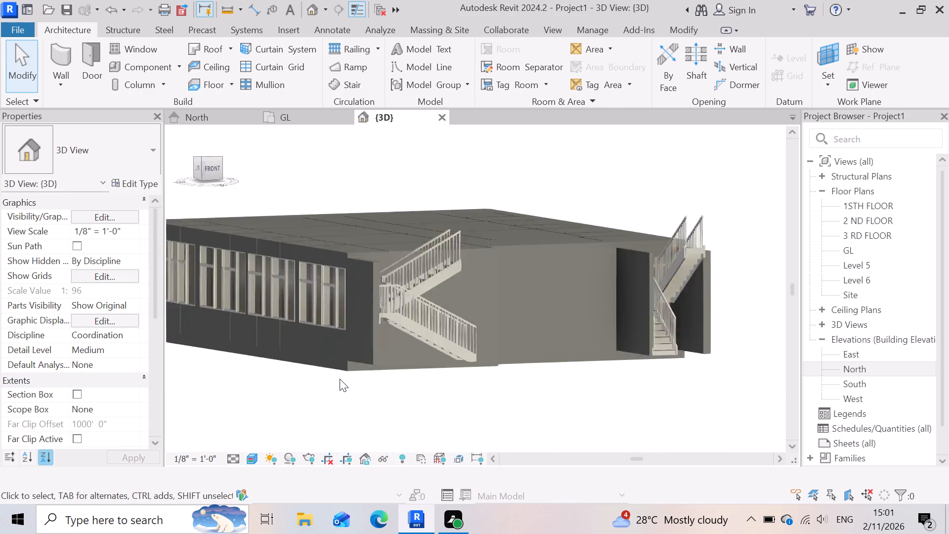
scroll(340, 379, up, 3)
scroll(306, 380, down, 3)
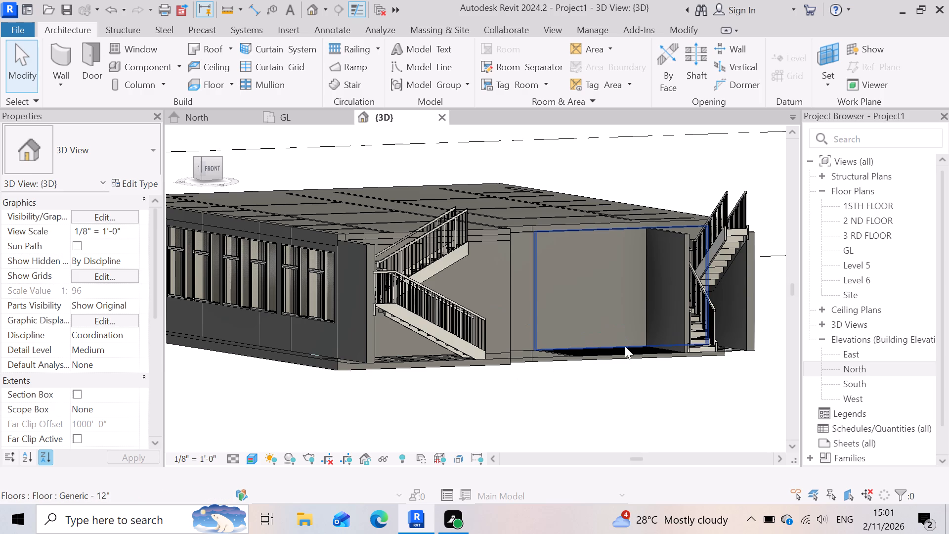
scroll(623, 348, up, 7)
scroll(556, 404, down, 2)
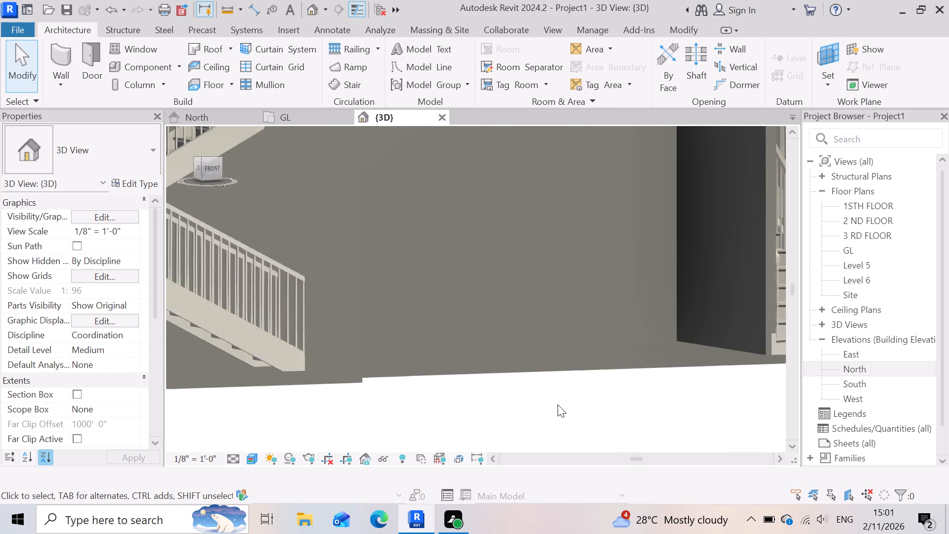
scroll(558, 404, down, 3)
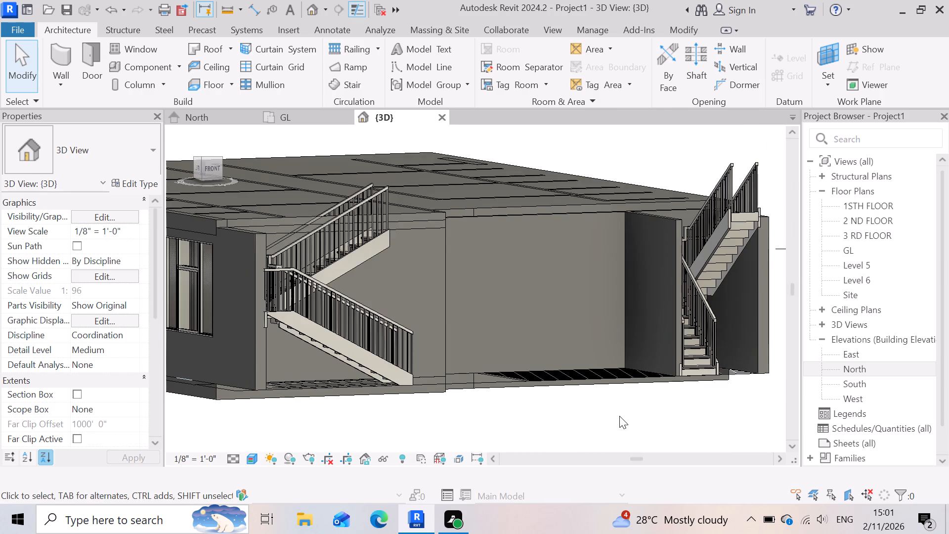
shift+middle_drag(619, 416, 577, 416)
scroll(530, 422, down, 3)
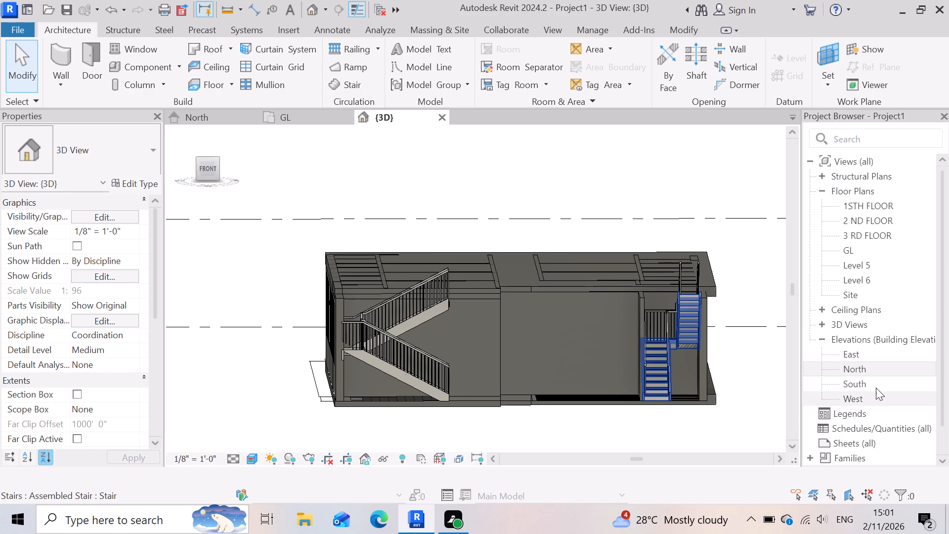
Open the North elevation and inspect the building's slabs and walls against the level lines.
double_click(885, 368)
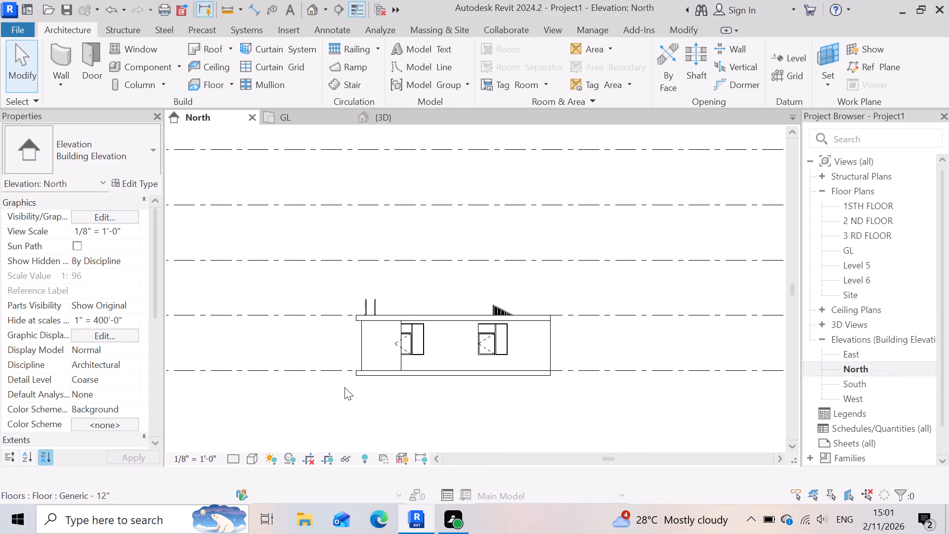
scroll(310, 377, up, 2)
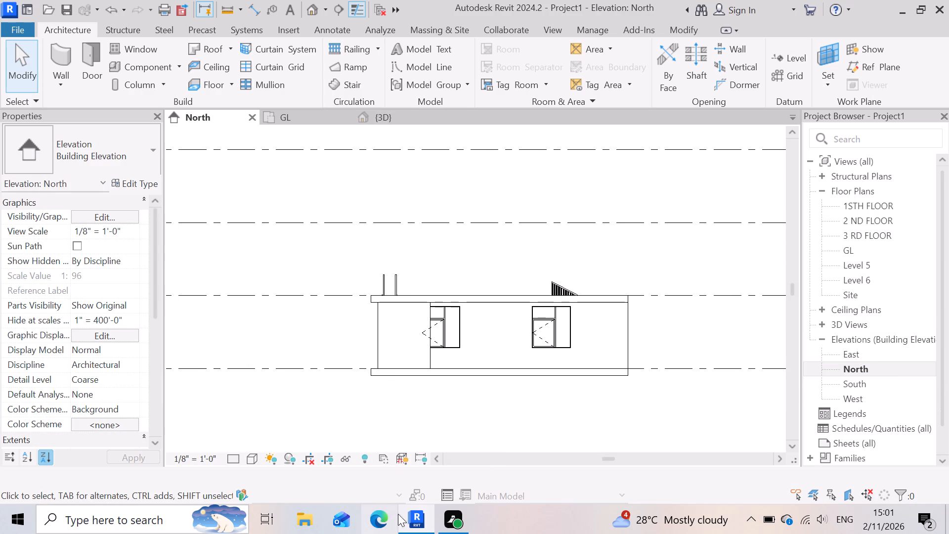
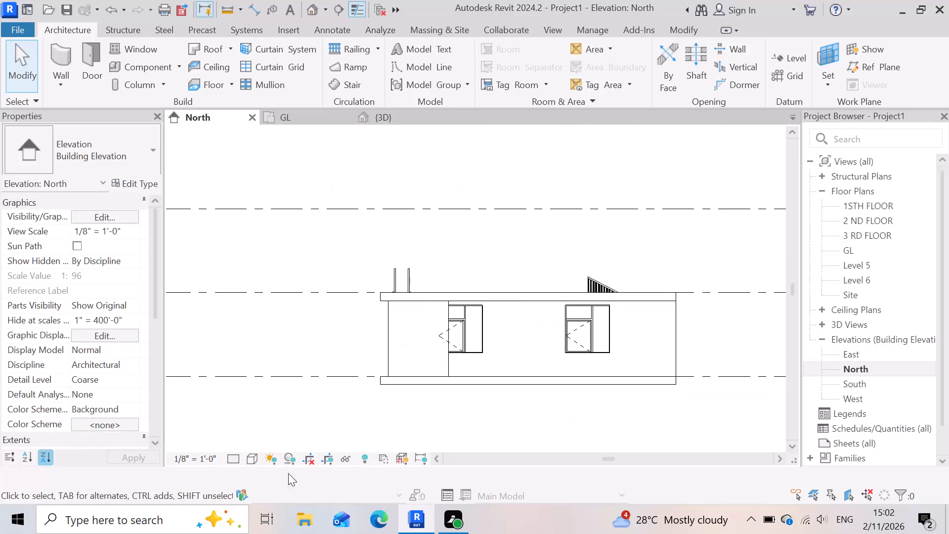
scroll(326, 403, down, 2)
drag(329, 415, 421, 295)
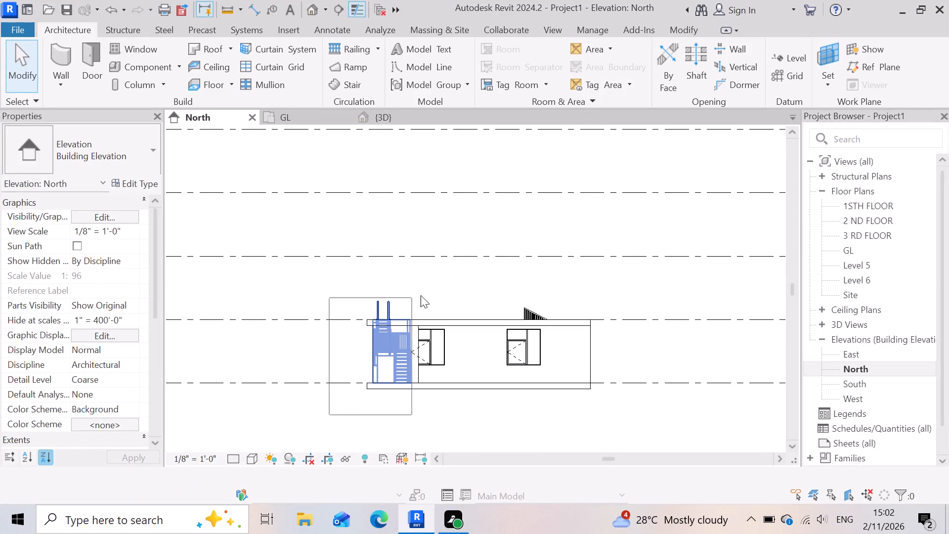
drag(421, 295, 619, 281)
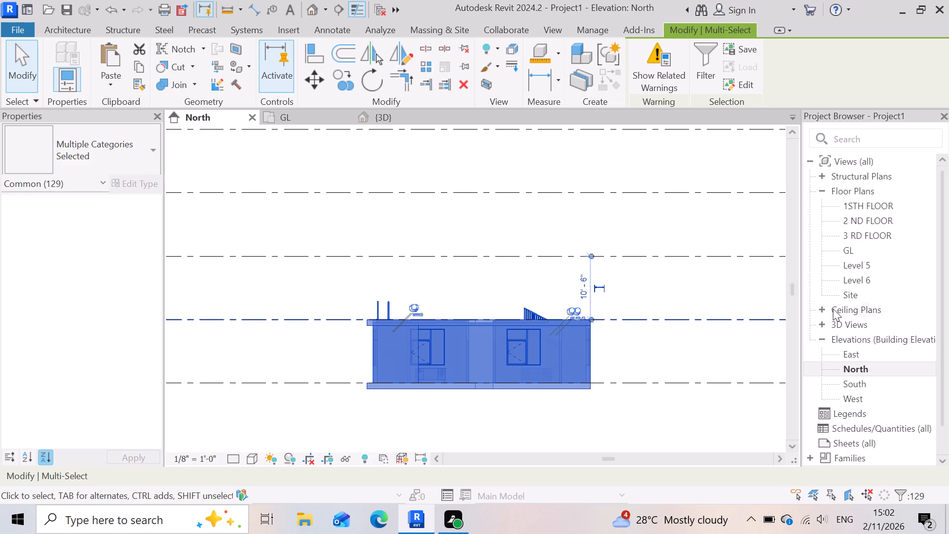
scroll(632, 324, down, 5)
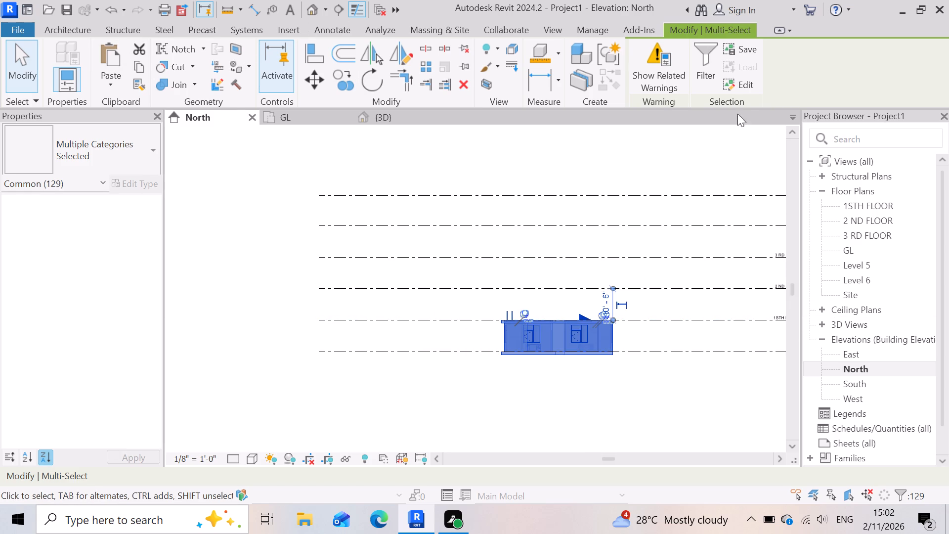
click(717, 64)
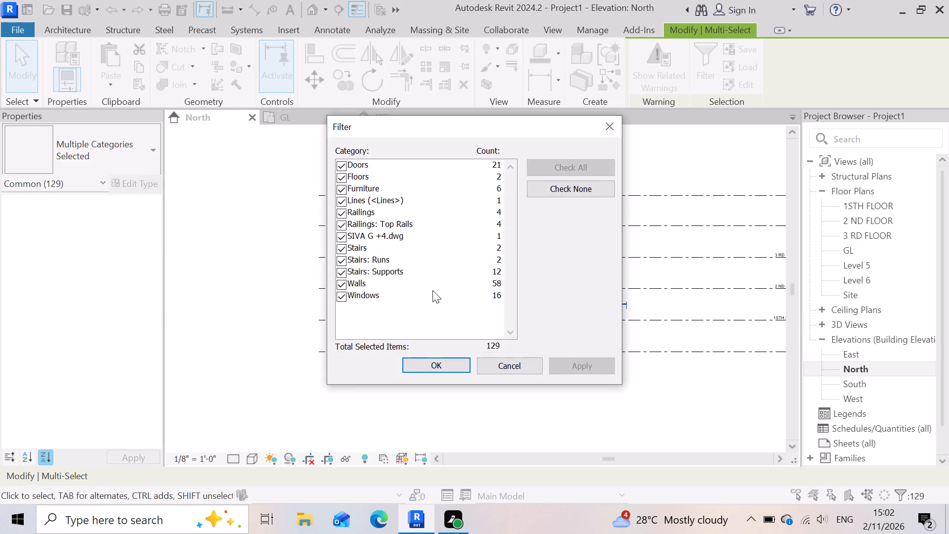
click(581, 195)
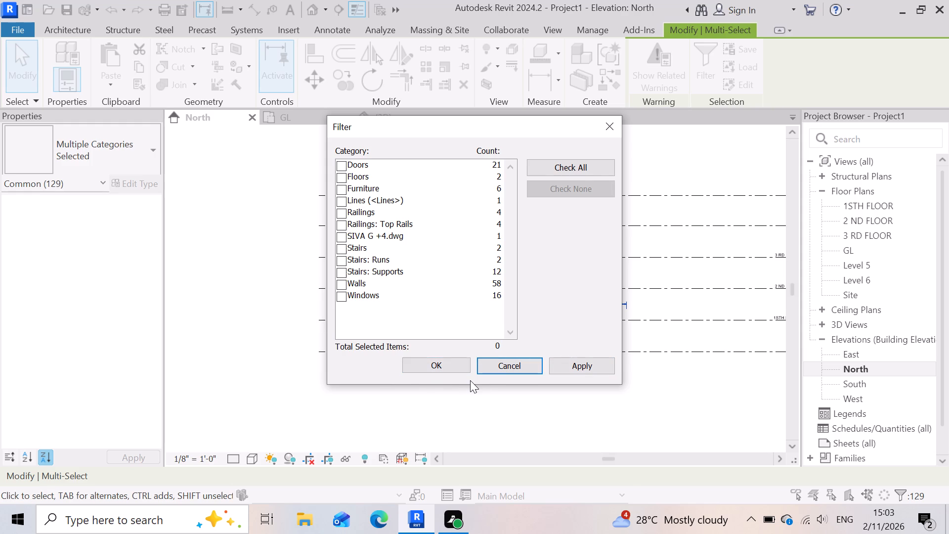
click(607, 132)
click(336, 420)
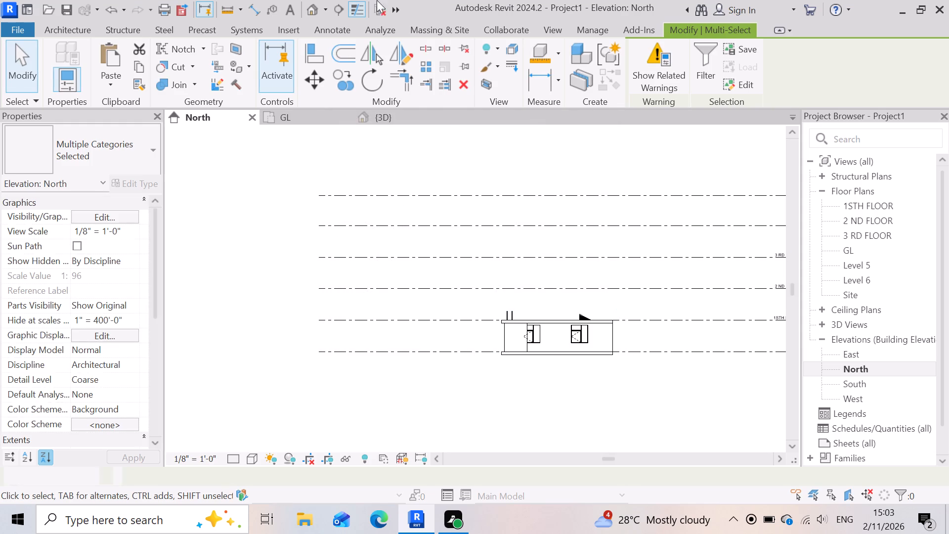
In the GL plan, place a 24" x 24" rectangular column up to 1STH FLOOR at the open bay's outer corner, 10'-6" from the Generic - 5" stair wall.
click(307, 116)
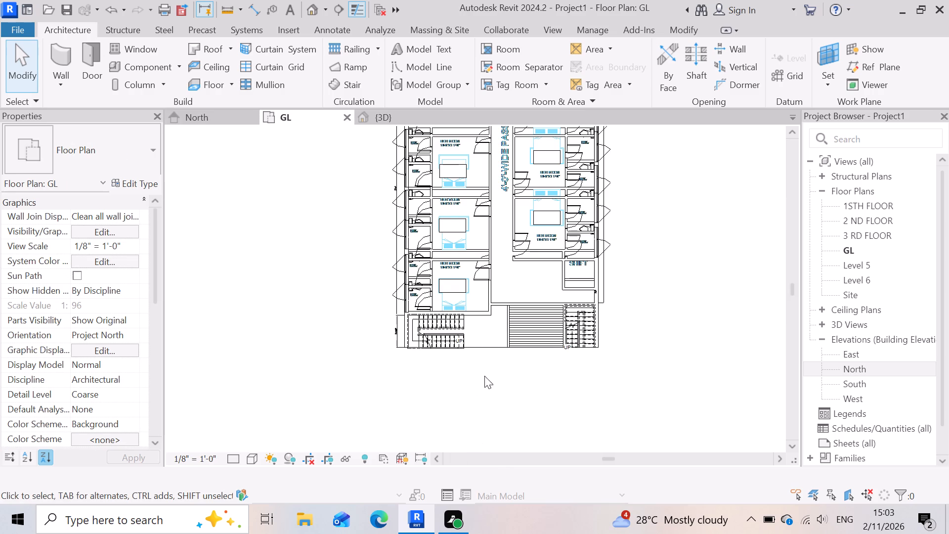
scroll(491, 356, up, 5)
scroll(554, 379, up, 3)
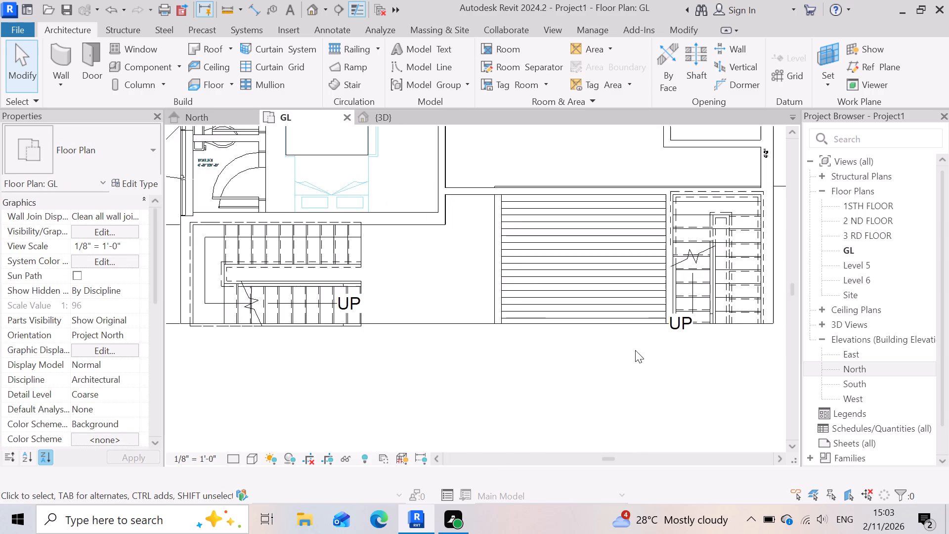
scroll(477, 374, down, 4)
scroll(352, 398, down, 3)
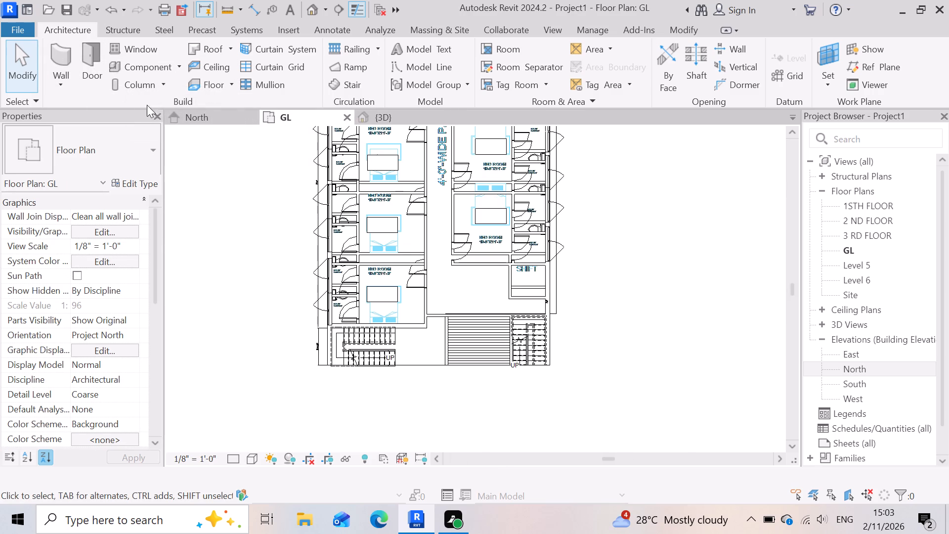
click(162, 83)
click(163, 130)
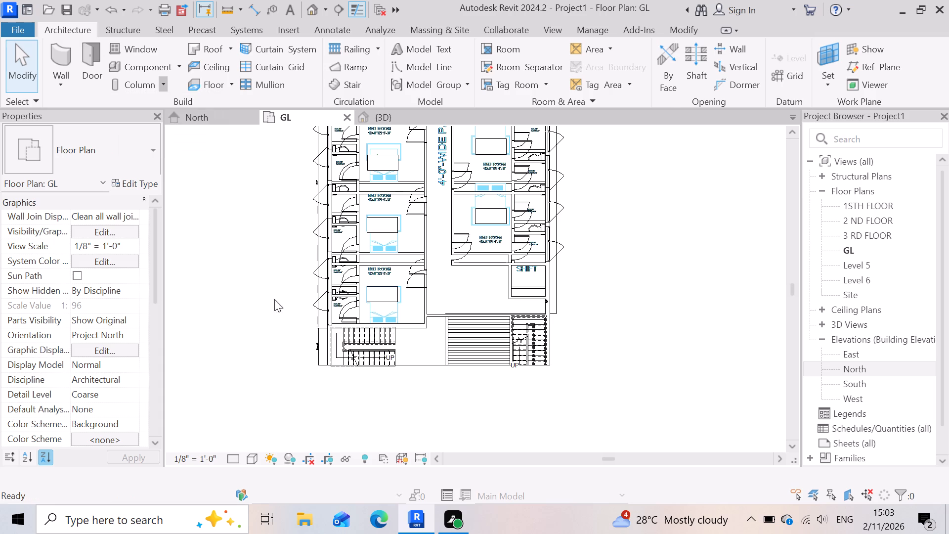
scroll(377, 411, up, 2)
scroll(418, 403, up, 4)
scroll(449, 351, up, 3)
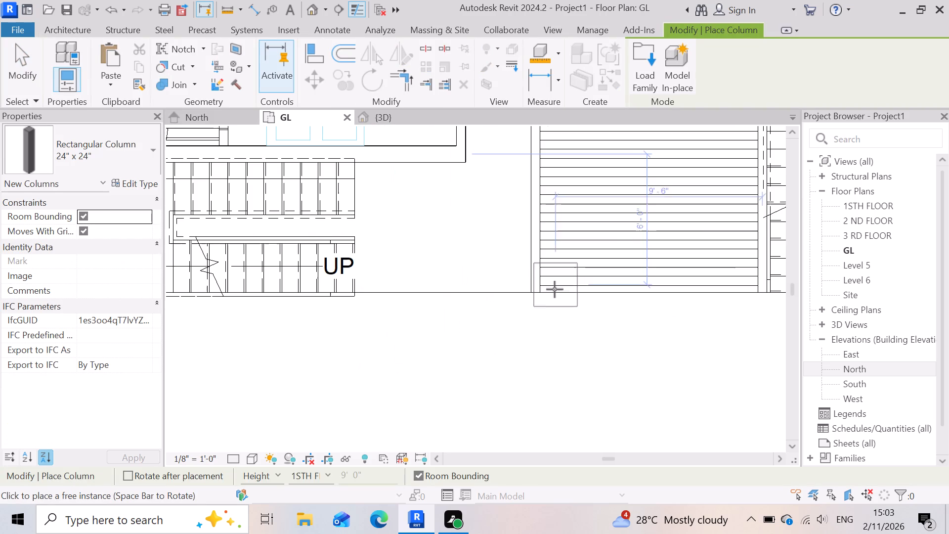
click(531, 287)
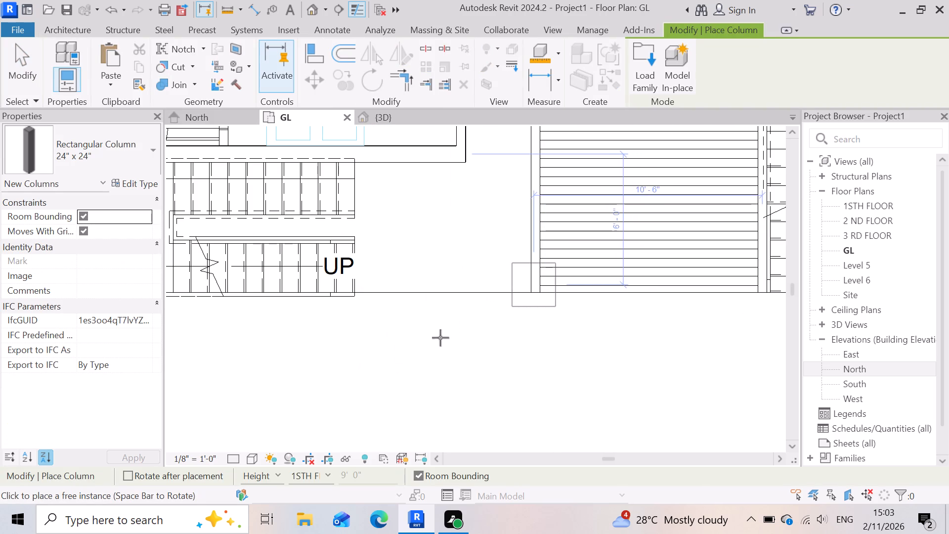
Place a second 24" x 24" column at the open bay's other outer corner, 9 1/2" from the Generic - 5" stair wall, and open the 3D view.
scroll(425, 339, down, 4)
scroll(632, 310, up, 6)
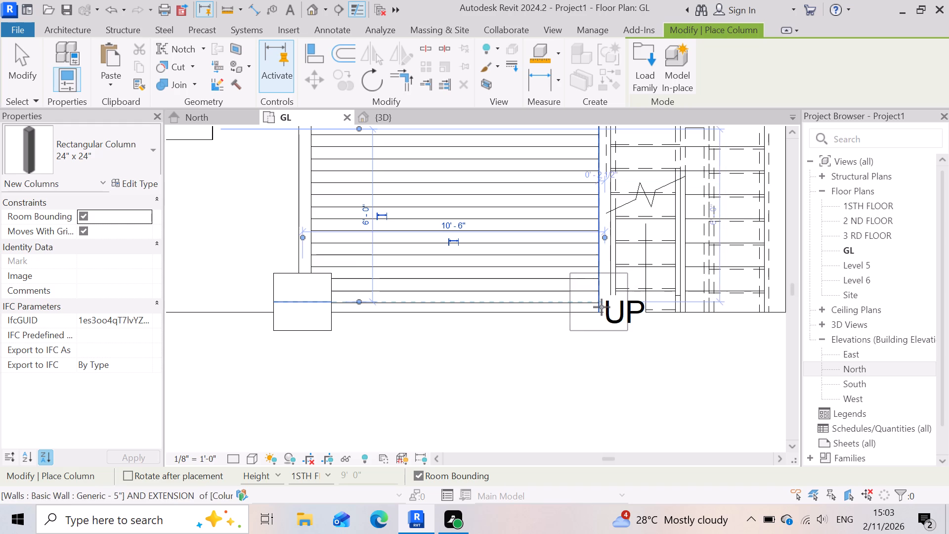
click(579, 293)
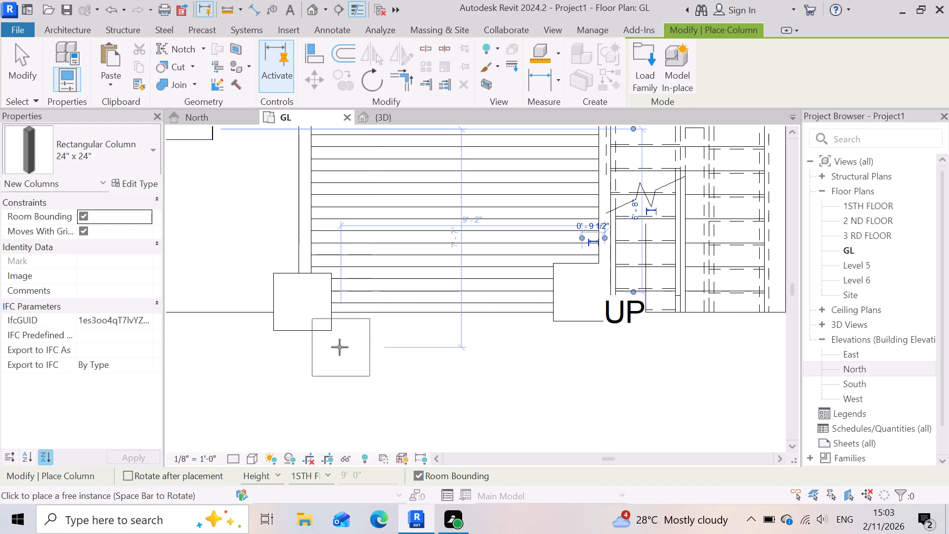
scroll(508, 374, down, 3)
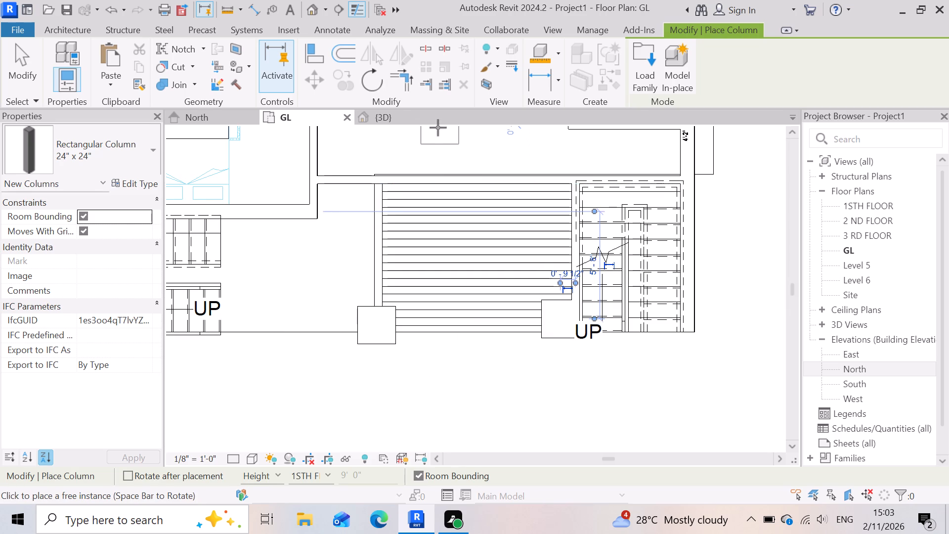
click(432, 118)
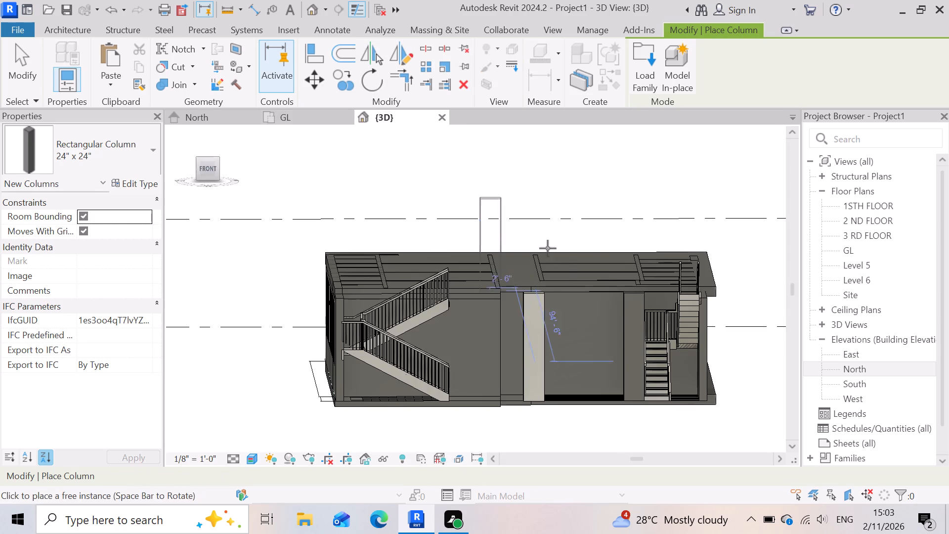
scroll(548, 248, down, 2)
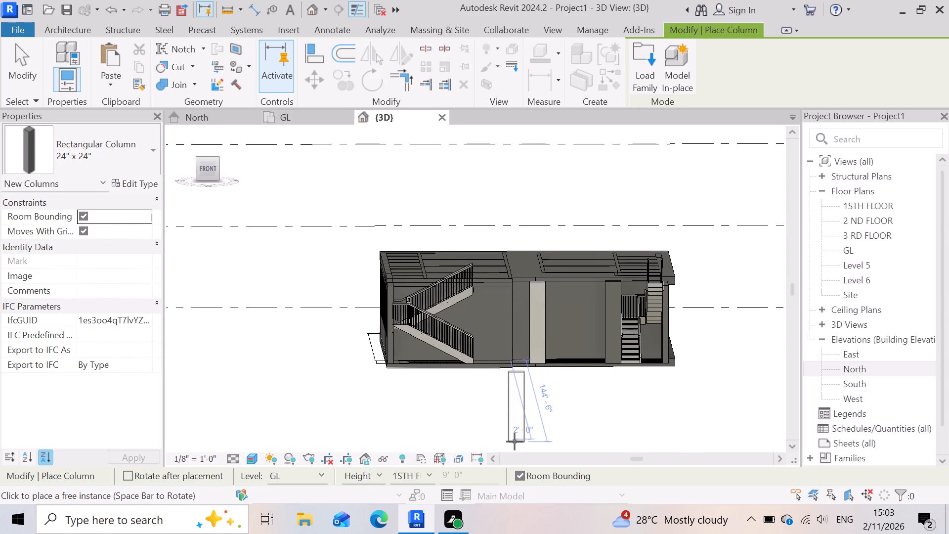
key(Escape)
click(378, 423)
Set the top offset of the freestanding column at the middle of the front side to -6".
scroll(649, 422, down, 2)
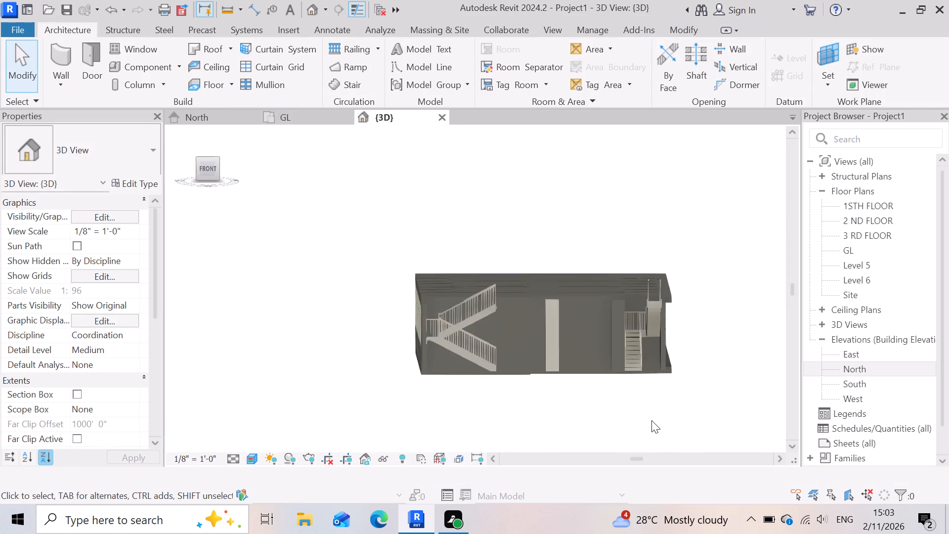
shift+middle_drag(669, 278, 661, 313)
shift+scroll(669, 278, down, 1)
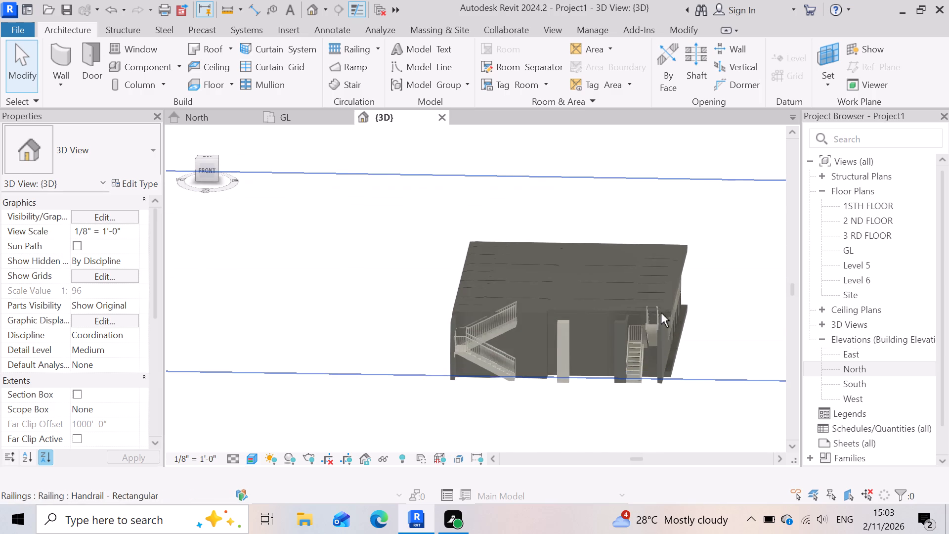
scroll(582, 334, up, 6)
scroll(533, 413, up, 2)
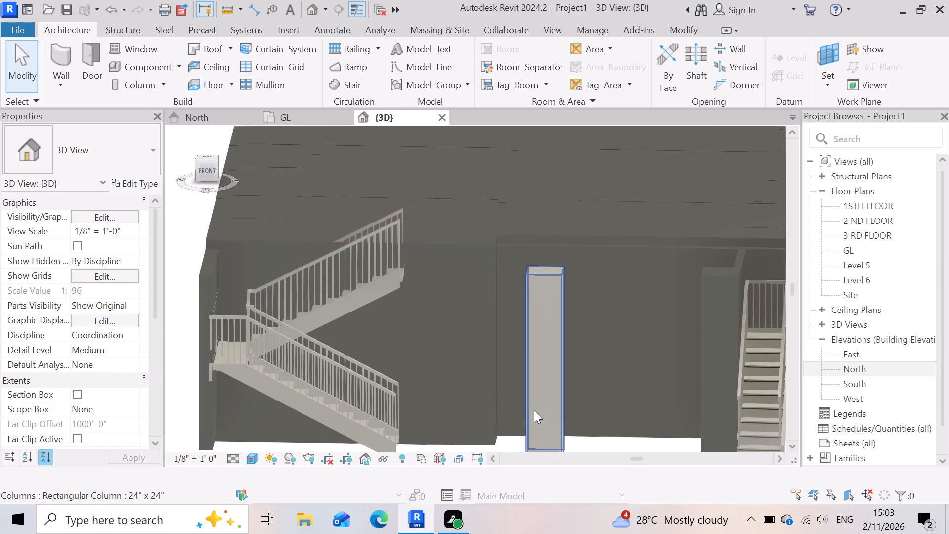
scroll(501, 291, up, 2)
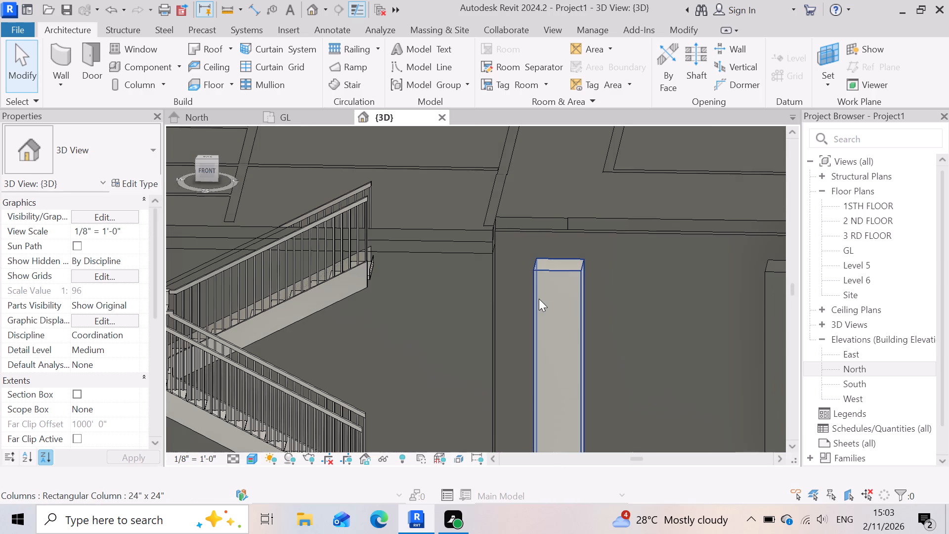
click(538, 300)
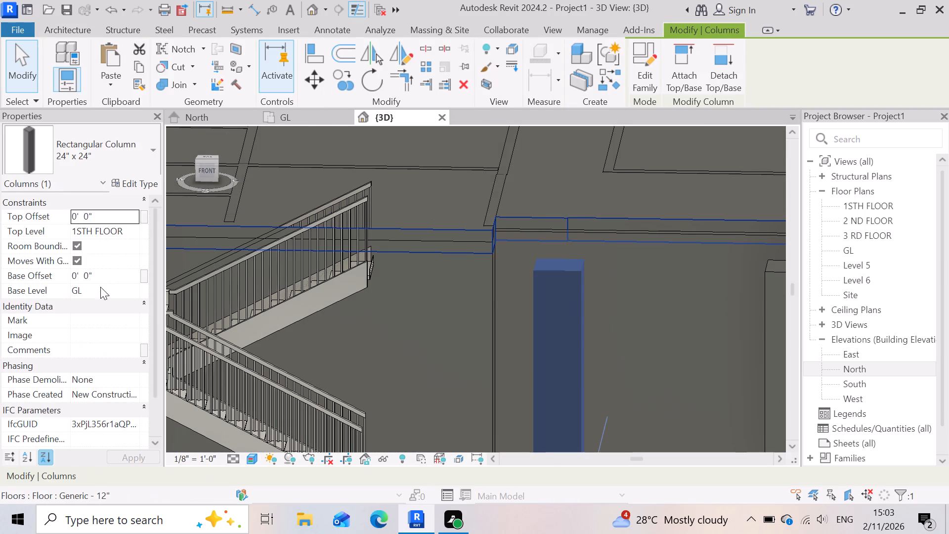
click(114, 212)
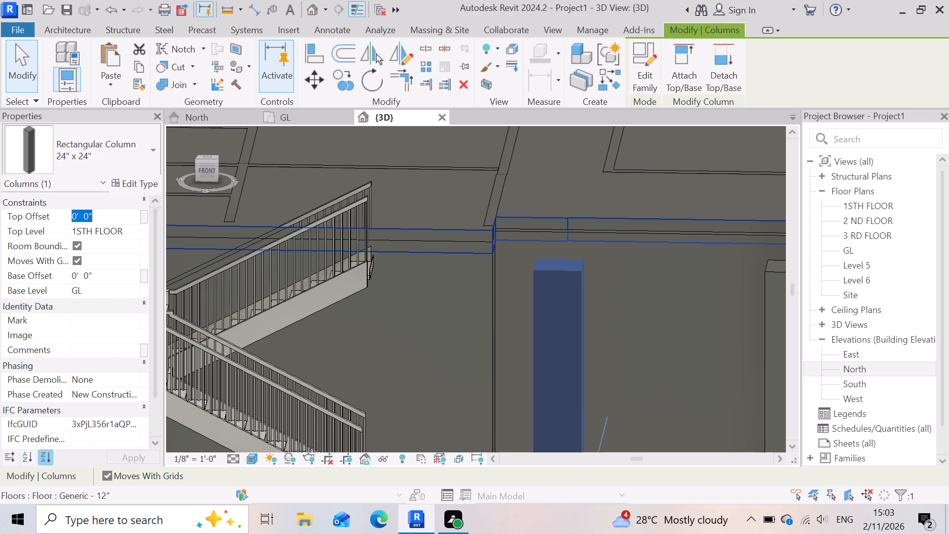
text(-6)
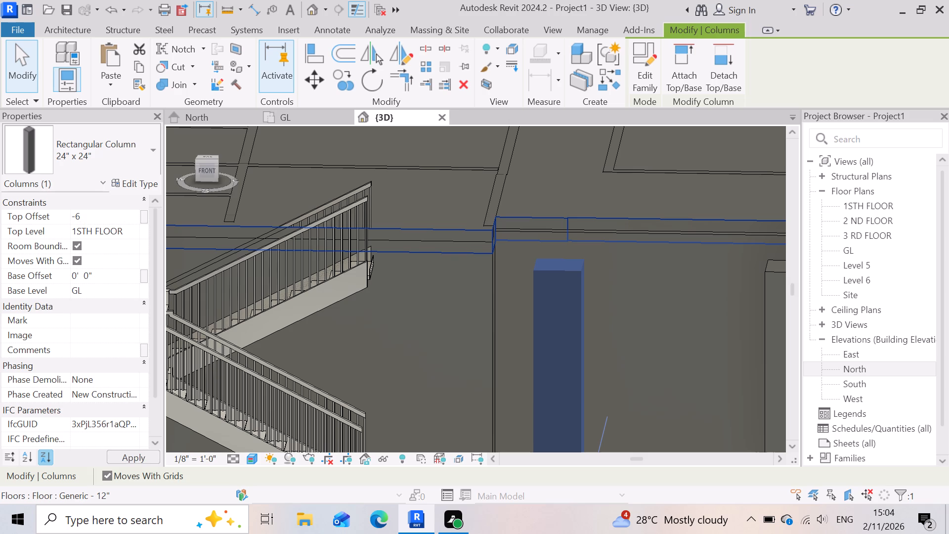
key(shift+quotedbl)
key(Return)
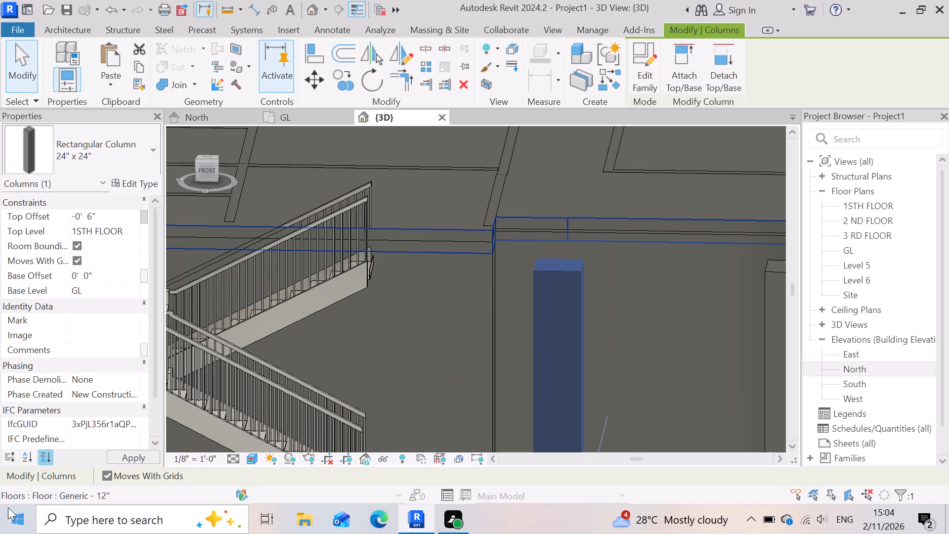
scroll(551, 292, down, 8)
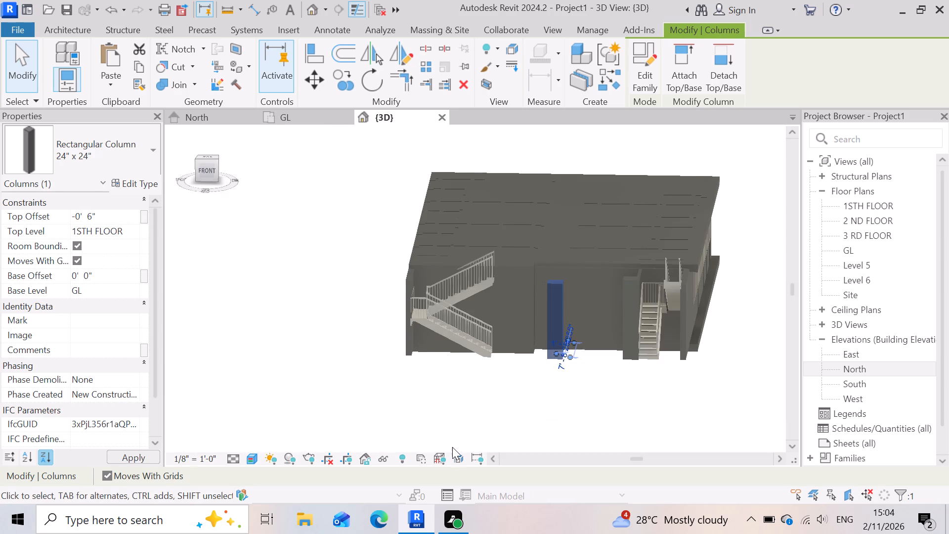
click(455, 418)
Set the top offset of the column beside the stair to -6" as well.
scroll(720, 336, up, 6)
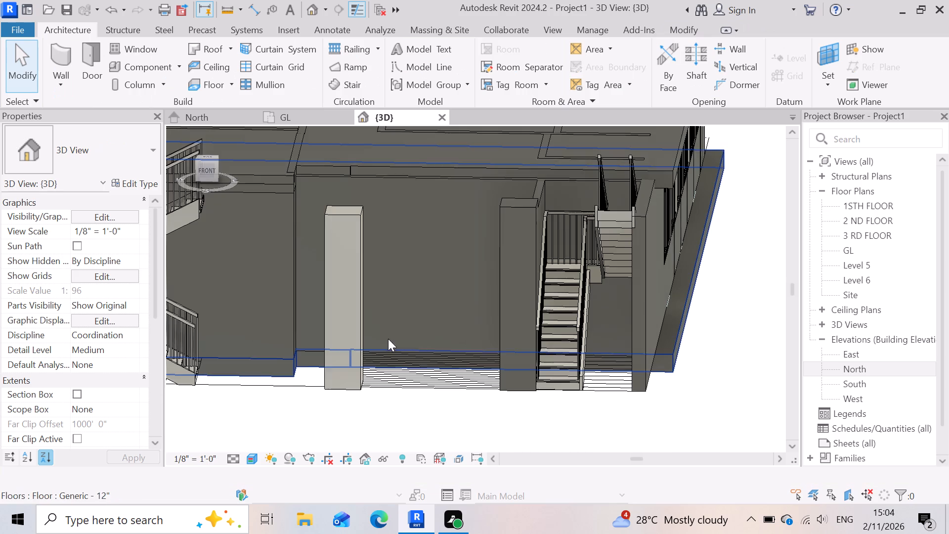
scroll(560, 227, up, 3)
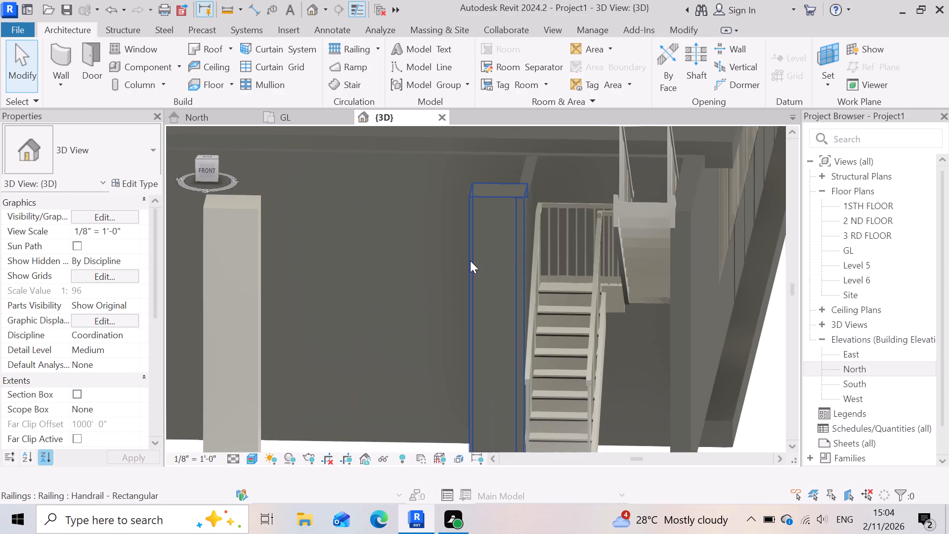
click(471, 262)
scroll(515, 253, down, 3)
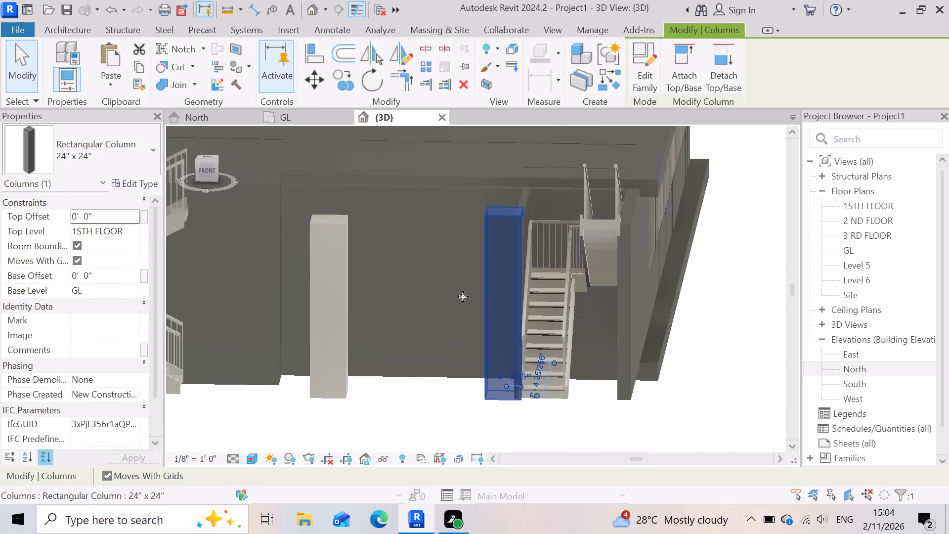
click(107, 220)
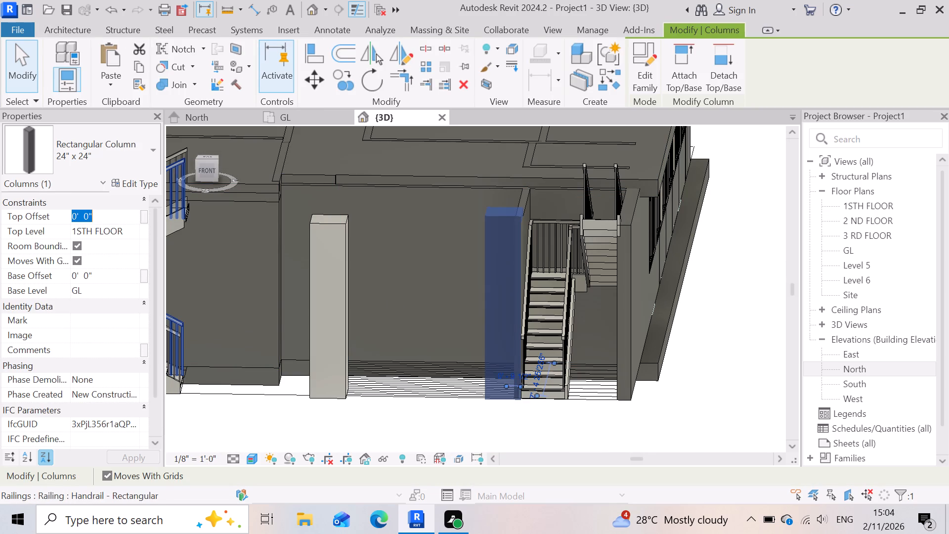
text(-6)
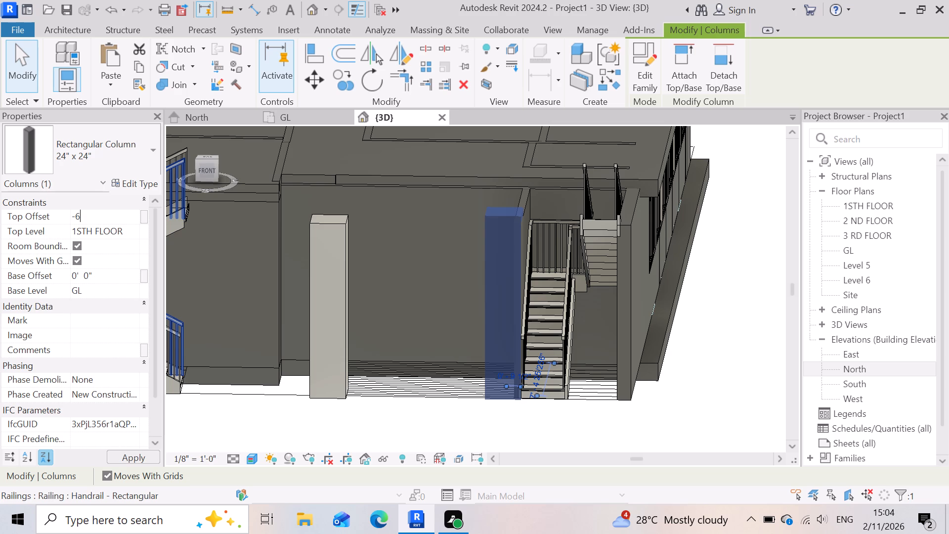
key(shift+quotedbl)
key(Return)
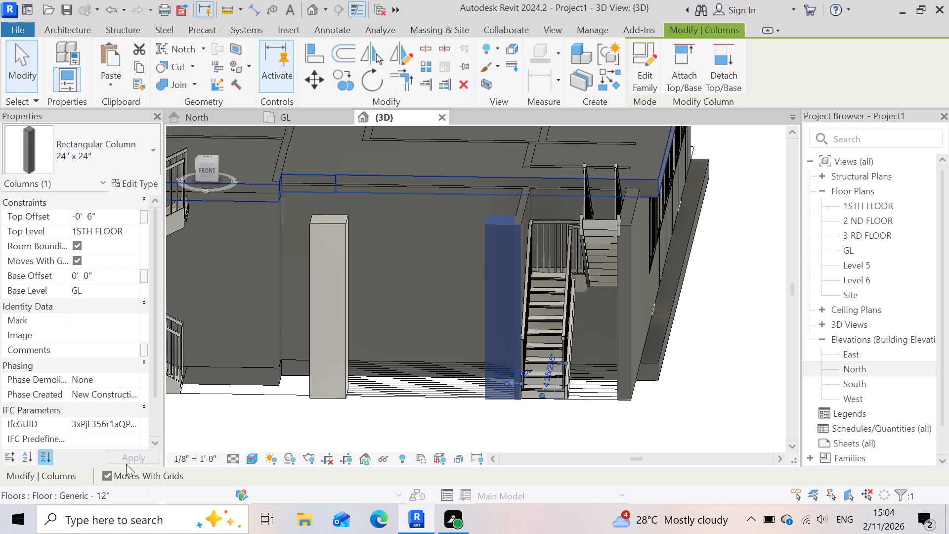
scroll(534, 252, down, 5)
click(665, 370)
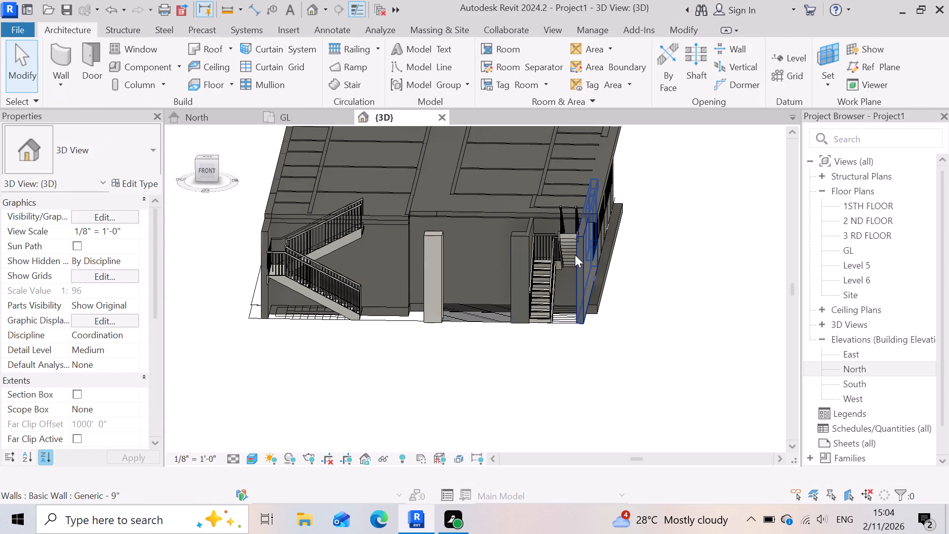
scroll(575, 255, up, 3)
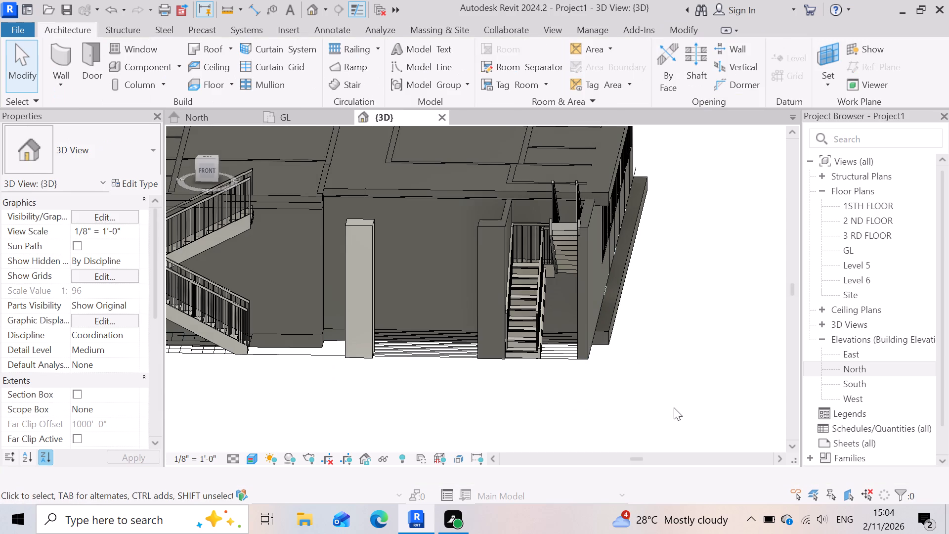
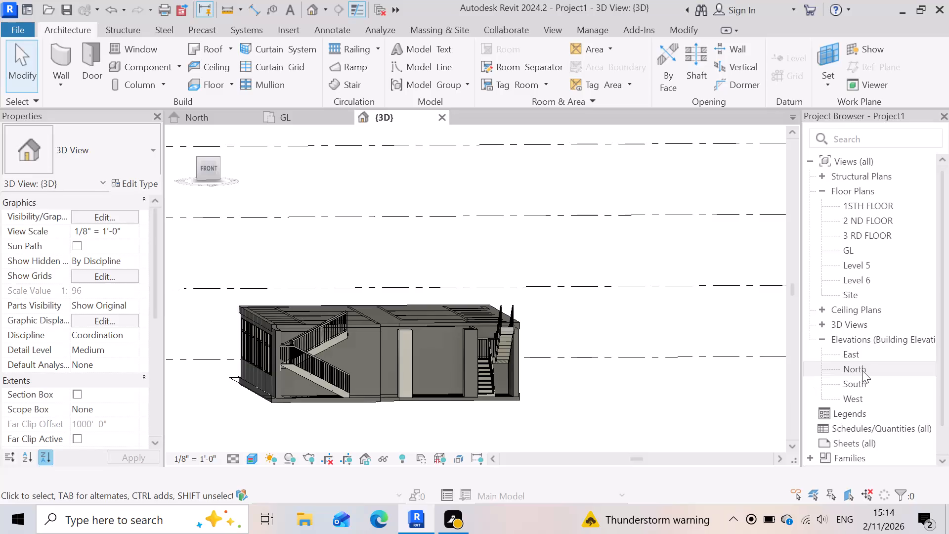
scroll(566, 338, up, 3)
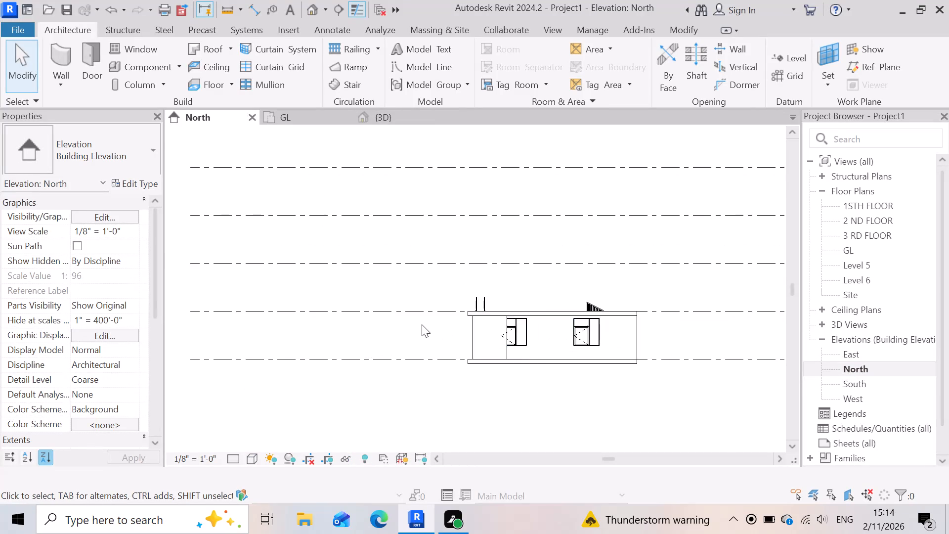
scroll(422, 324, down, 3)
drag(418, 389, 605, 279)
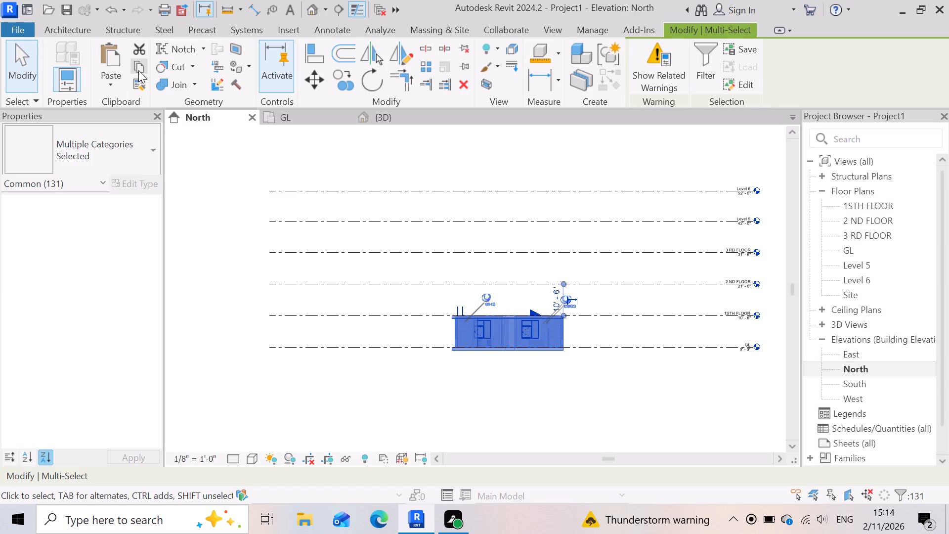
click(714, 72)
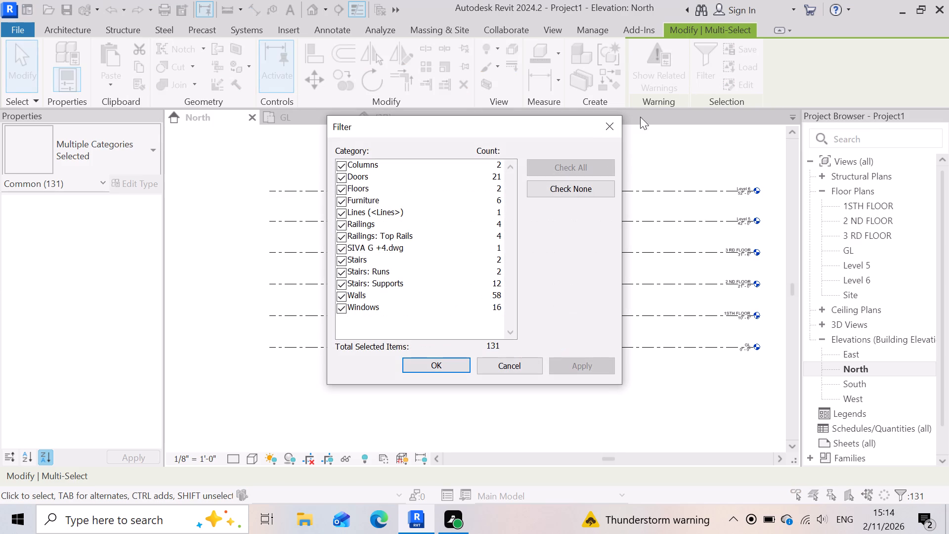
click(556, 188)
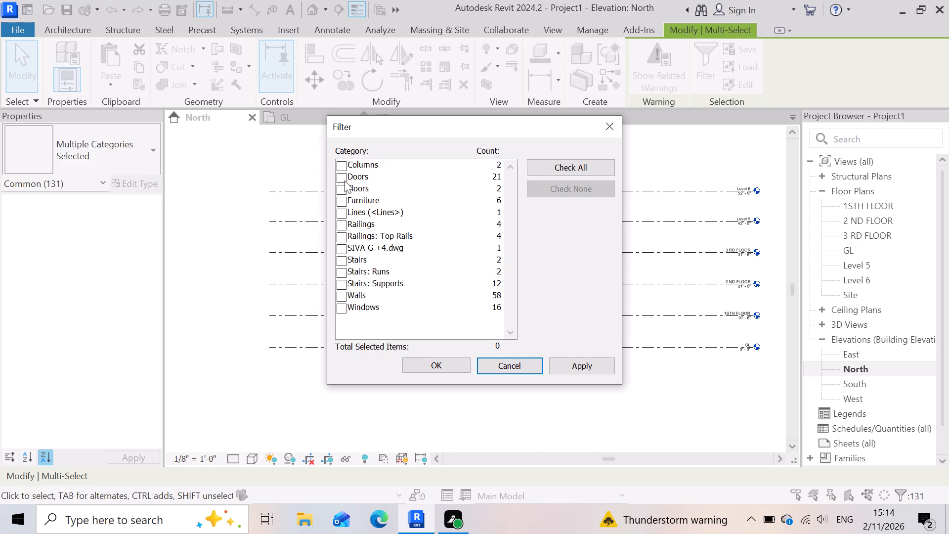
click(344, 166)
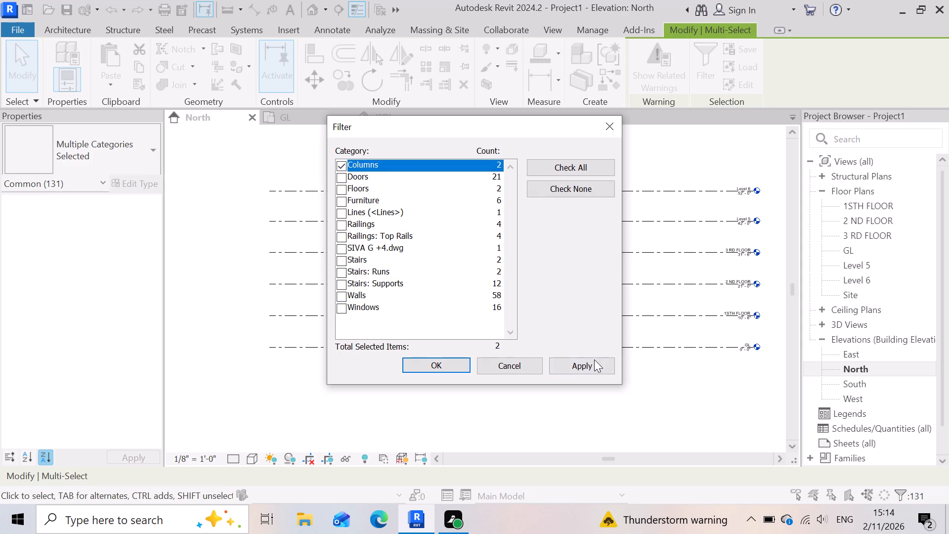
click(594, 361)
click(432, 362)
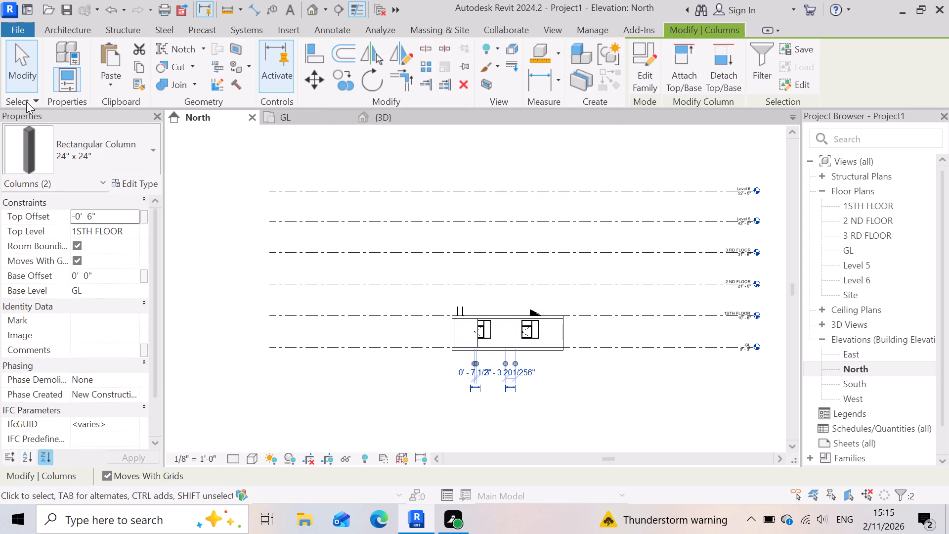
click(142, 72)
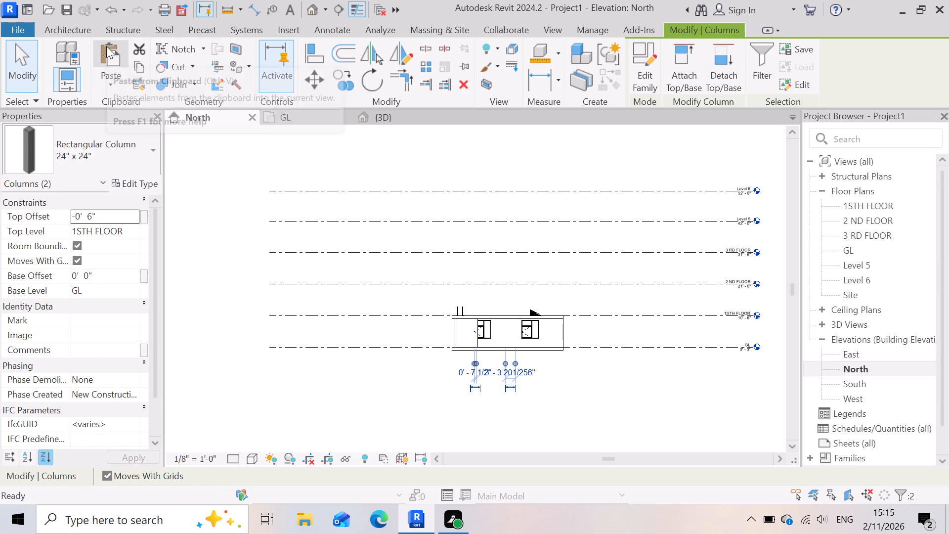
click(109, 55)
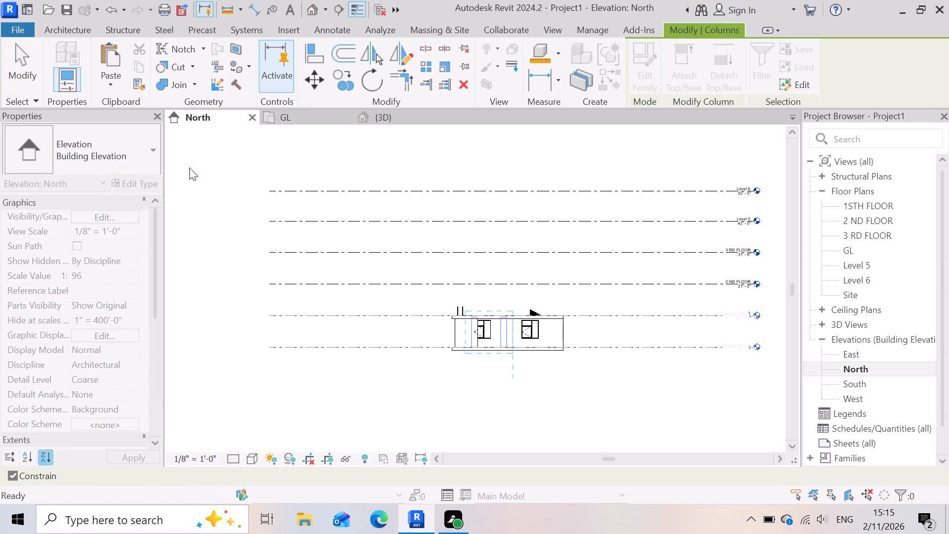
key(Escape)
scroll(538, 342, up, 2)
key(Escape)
In the North elevation, filter the ground storey selection to Columns, copy them and paste aligned to the 1STH FLOOR level.
drag(387, 365, 599, 288)
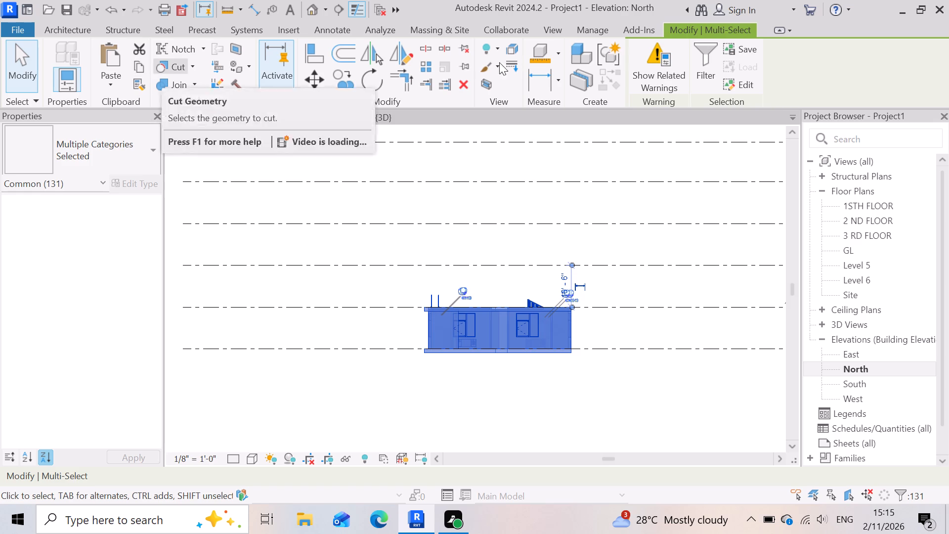
click(704, 49)
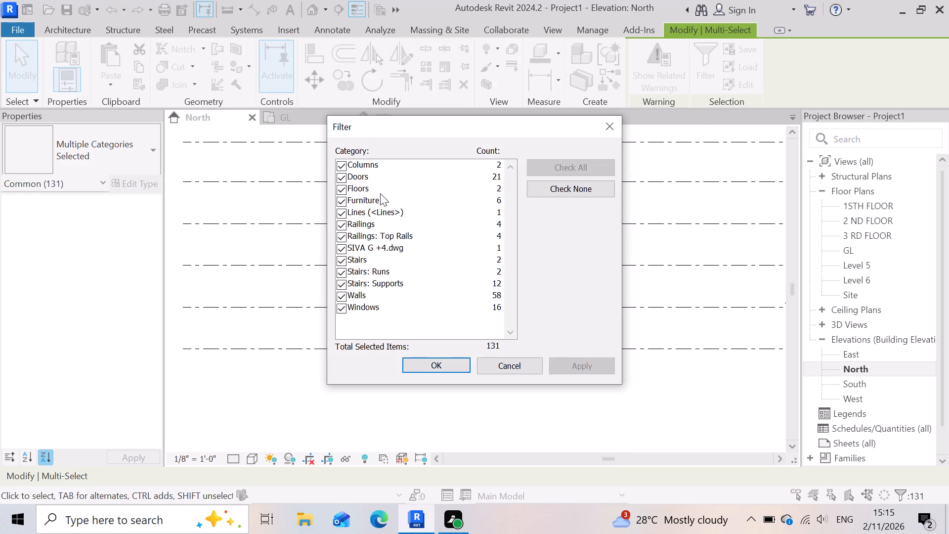
click(551, 188)
click(342, 165)
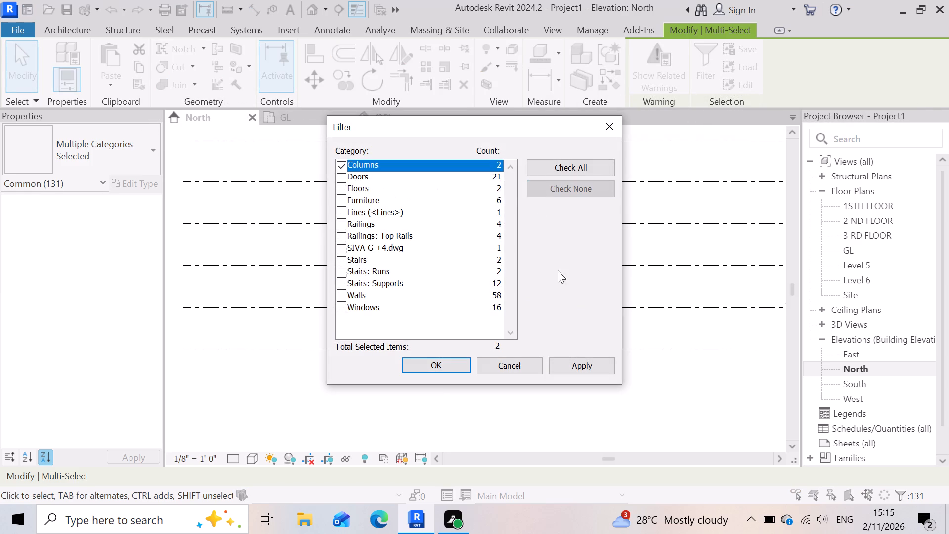
click(582, 361)
click(434, 366)
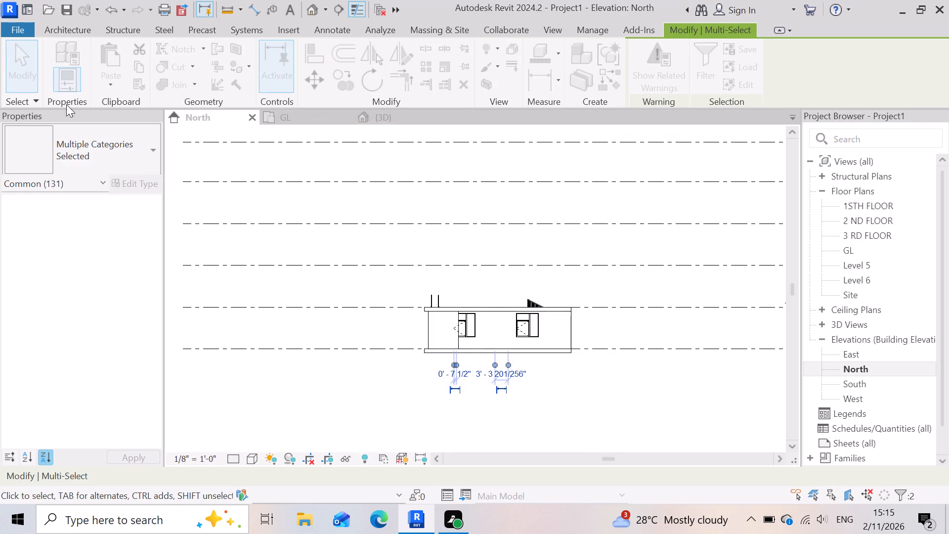
click(134, 70)
click(106, 86)
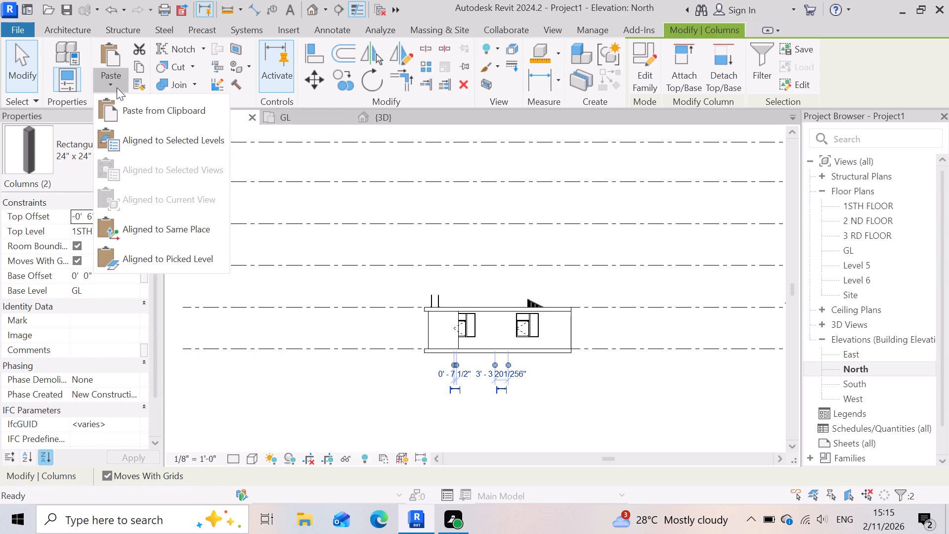
click(163, 141)
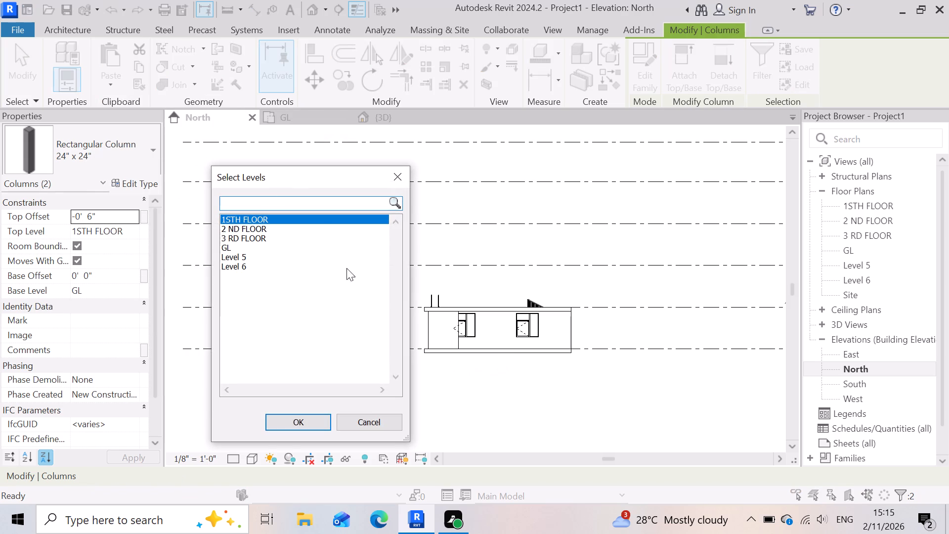
click(302, 424)
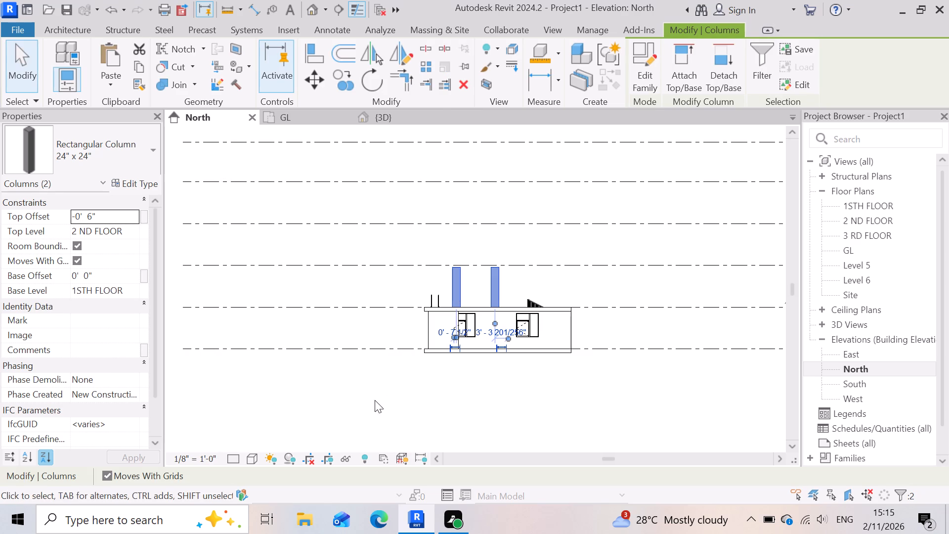
key(Escape)
Filter the ground storey selection to Walls, copy them and paste aligned to the 1STH FLOOR level.
scroll(491, 268, up, 4)
scroll(499, 320, up, 2)
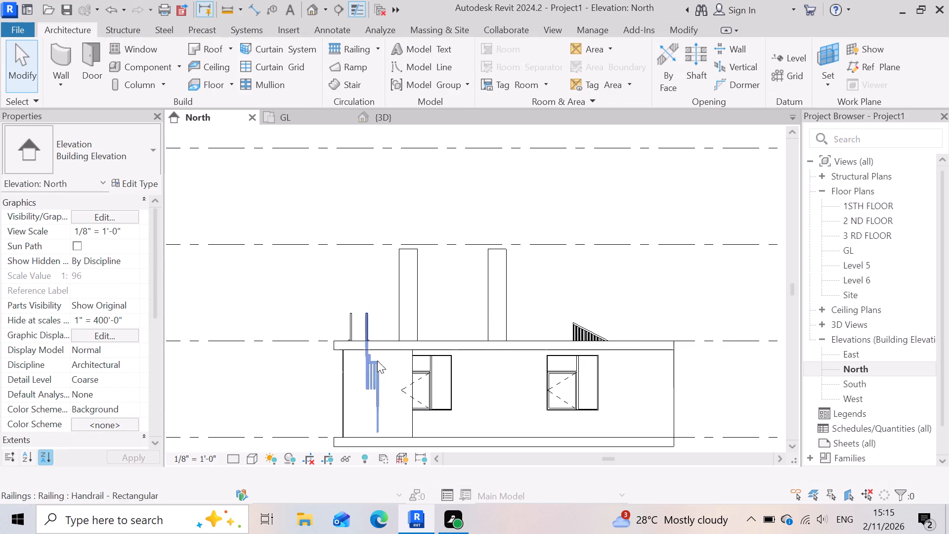
scroll(480, 353, down, 2)
scroll(356, 386, down, 3)
drag(322, 441, 333, 426)
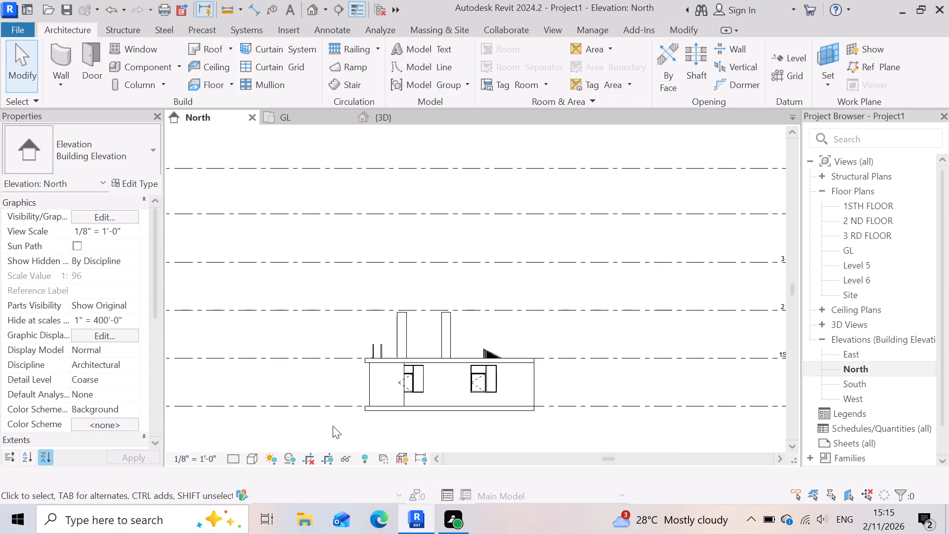
drag(333, 426, 586, 322)
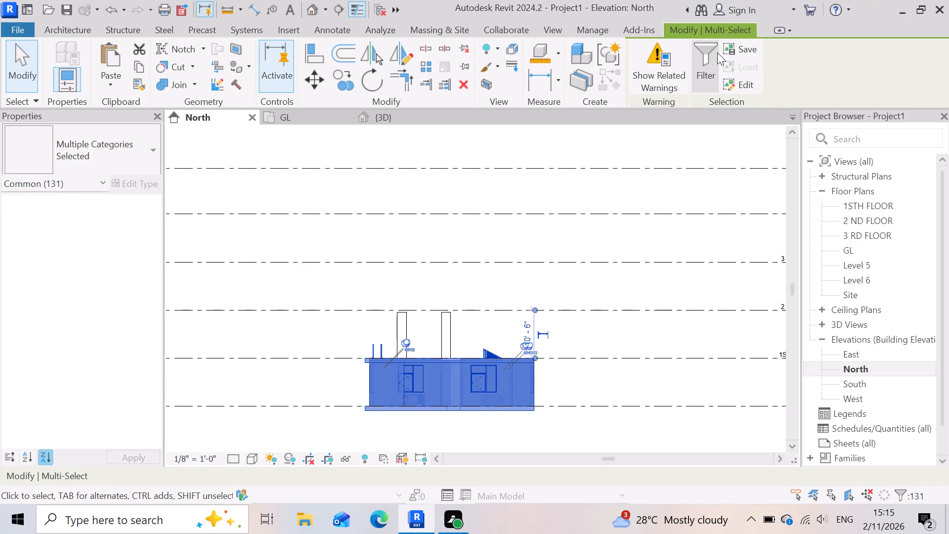
click(717, 52)
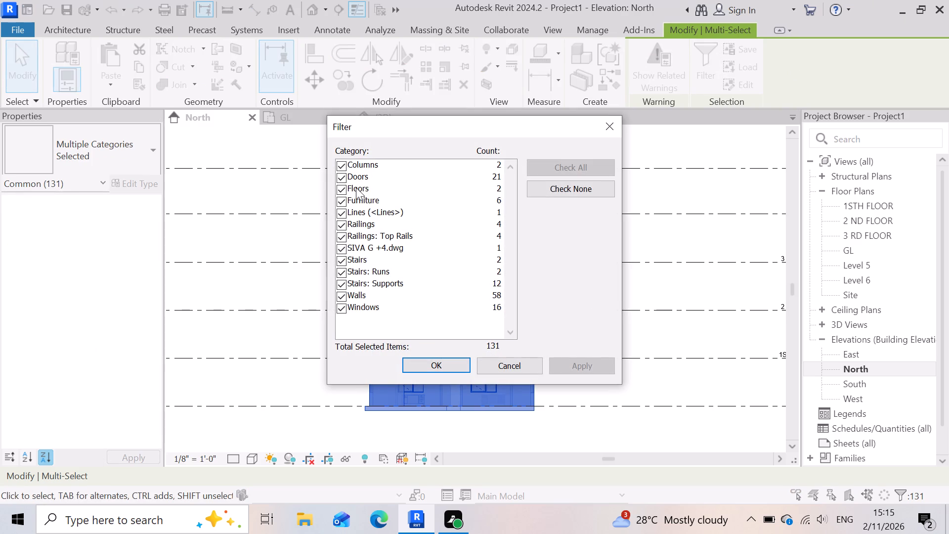
click(537, 193)
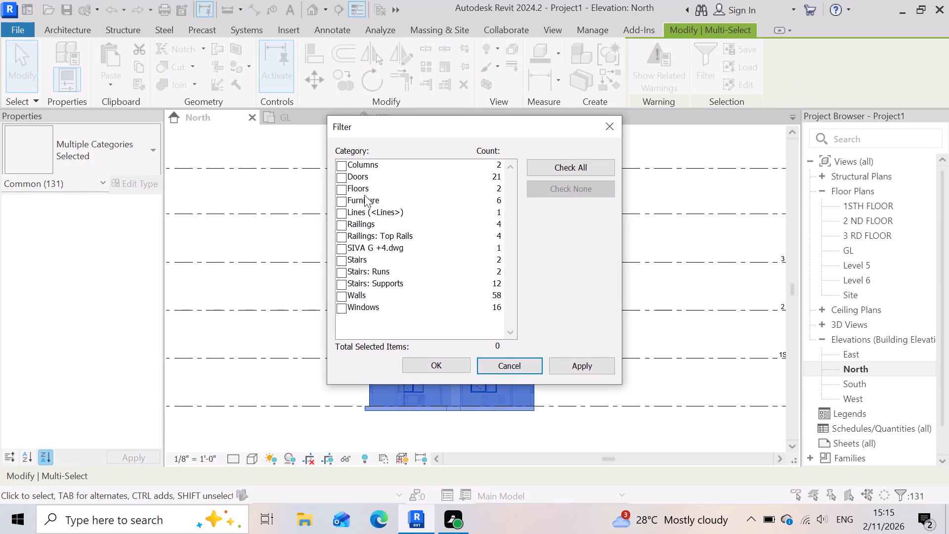
click(344, 297)
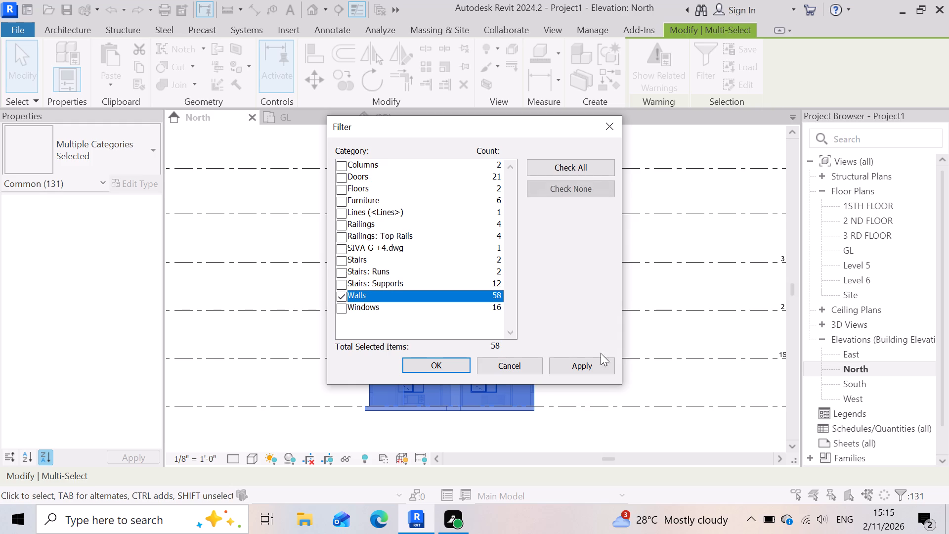
click(607, 365)
click(457, 366)
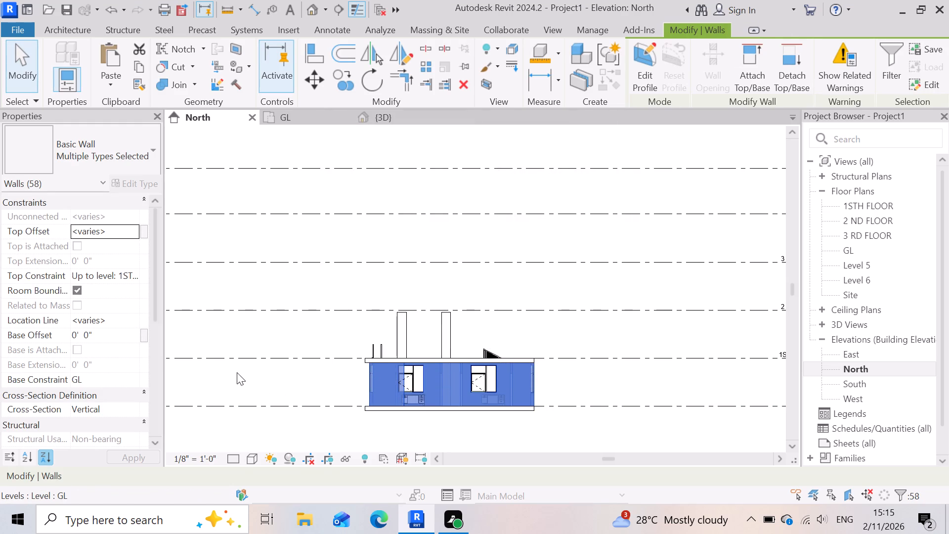
click(138, 70)
click(108, 88)
click(149, 137)
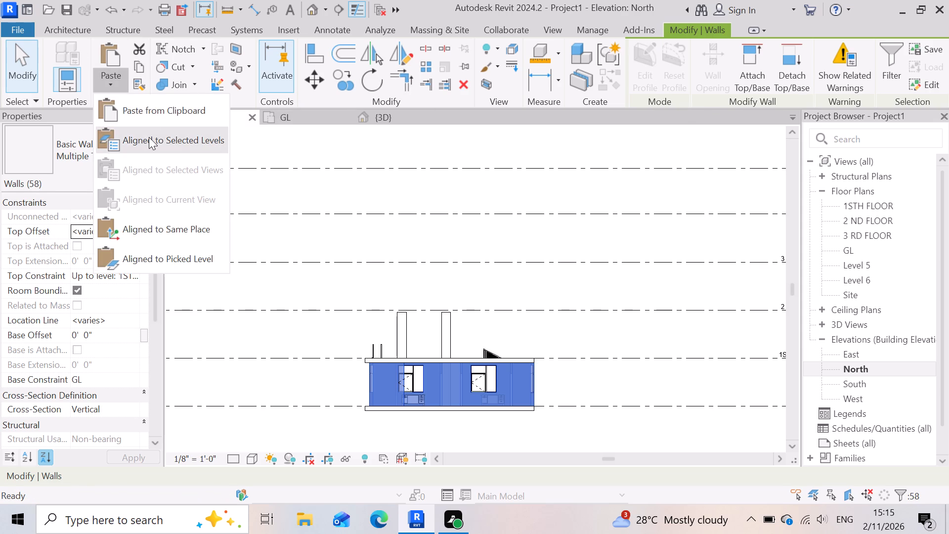
click(315, 421)
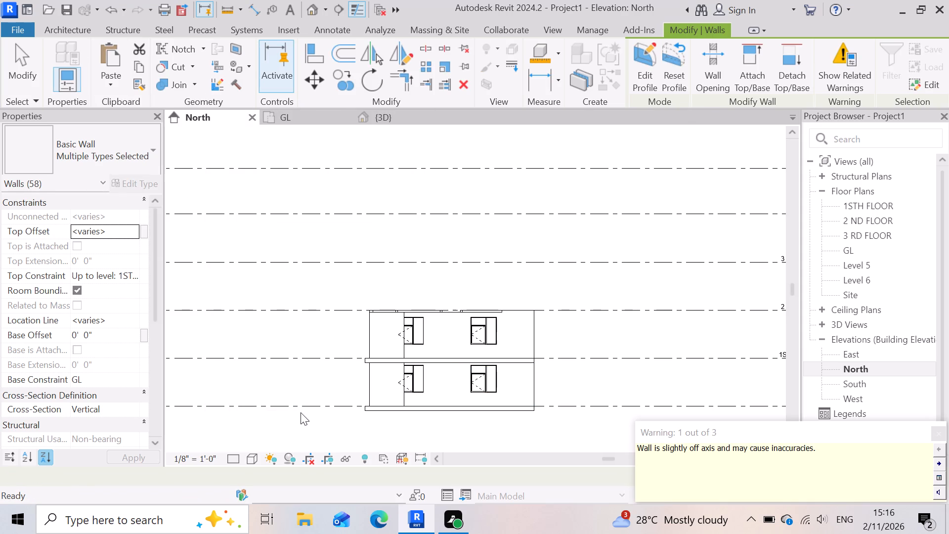
click(299, 412)
Examine the 1STH FLOOR and GL floor slabs and their properties in the North elevation.
scroll(392, 407, up, 2)
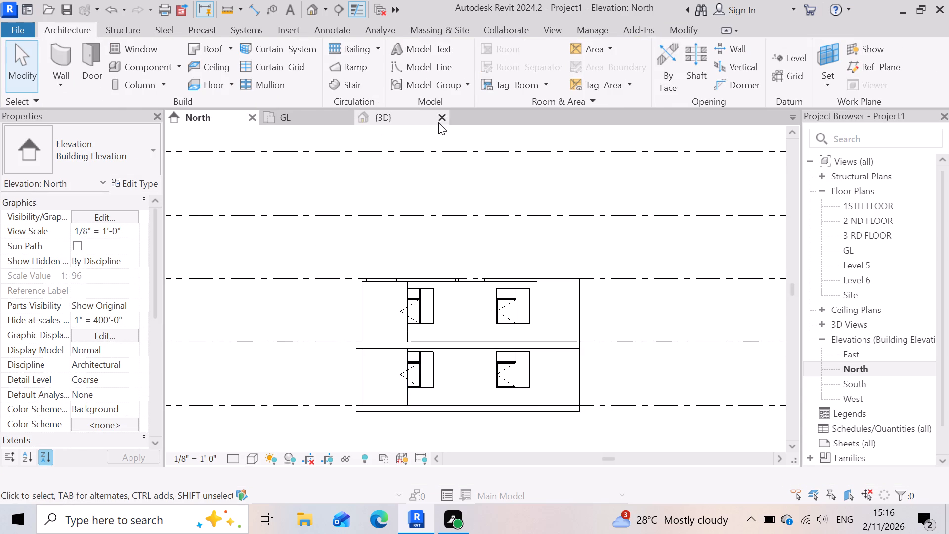
scroll(511, 381, up, 3)
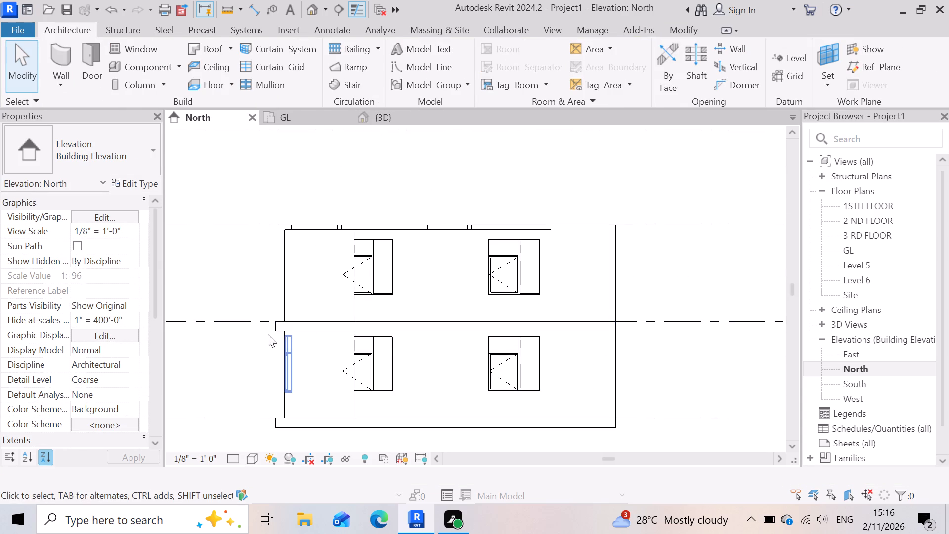
scroll(278, 330, up, 3)
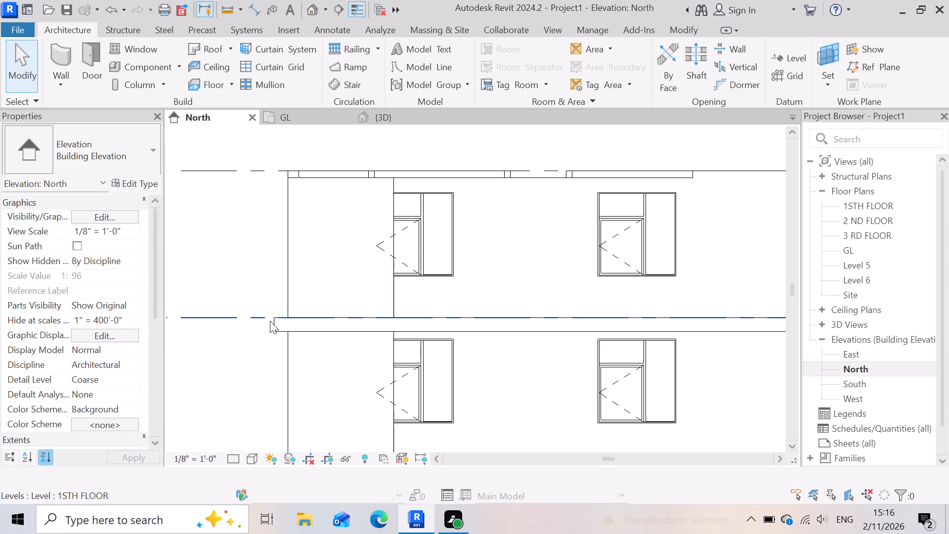
click(276, 329)
scroll(273, 332, down, 4)
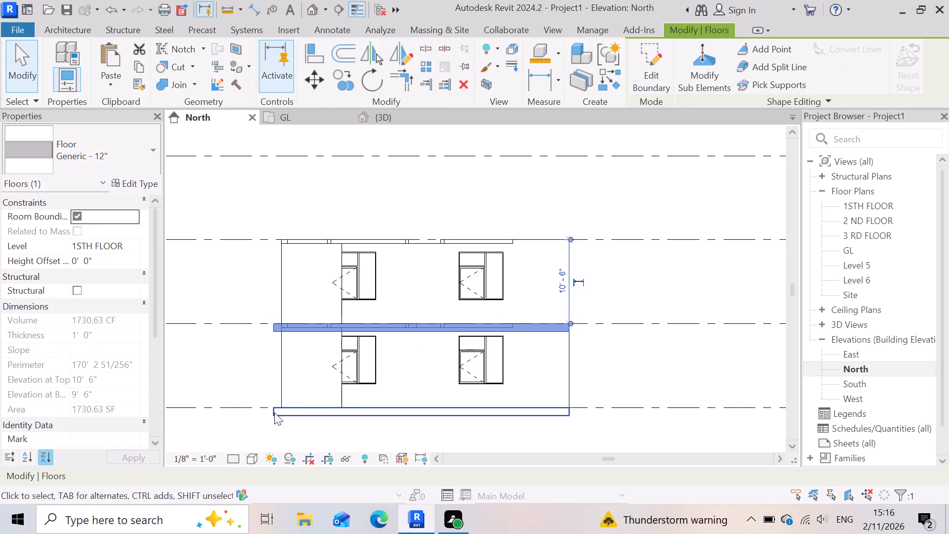
key(Escape)
scroll(401, 388, down, 1)
scroll(302, 429, up, 3)
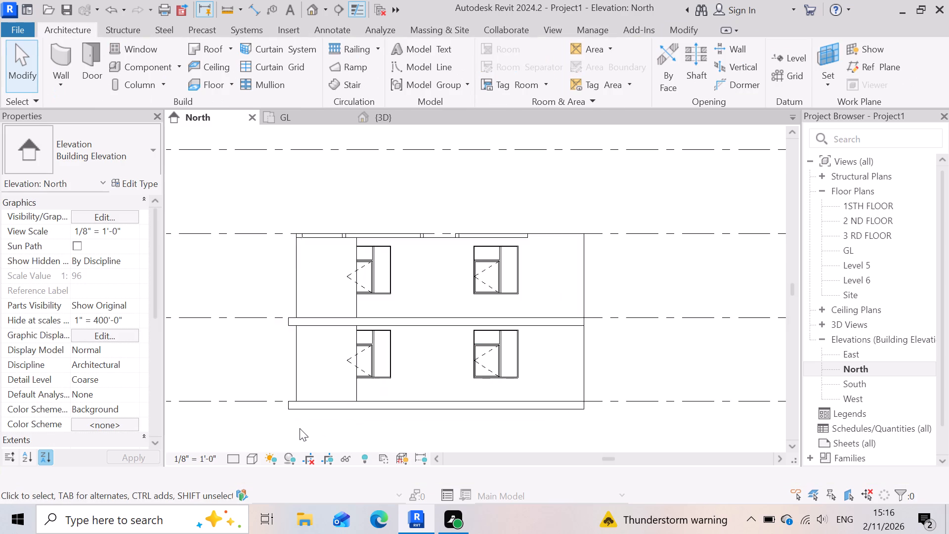
scroll(300, 428, up, 1)
click(282, 402)
scroll(282, 402, down, 5)
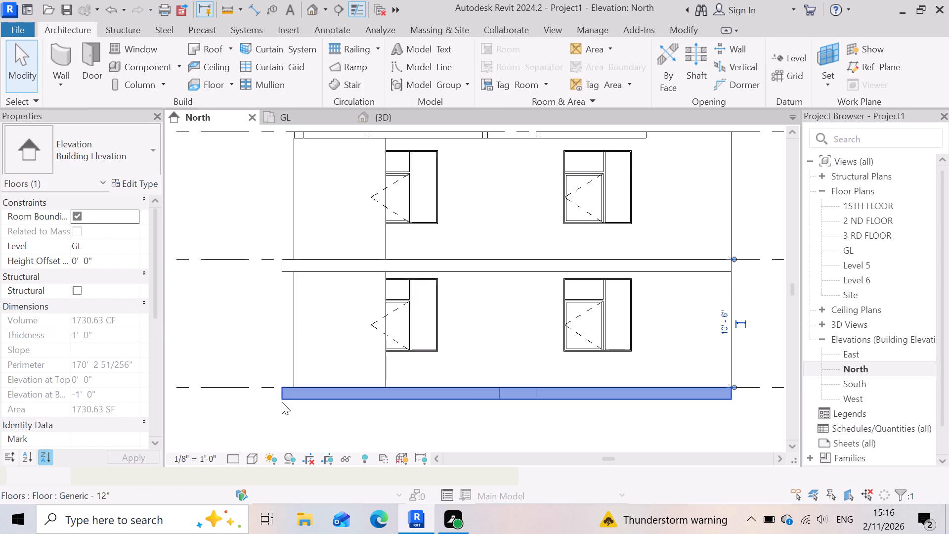
scroll(282, 402, down, 2)
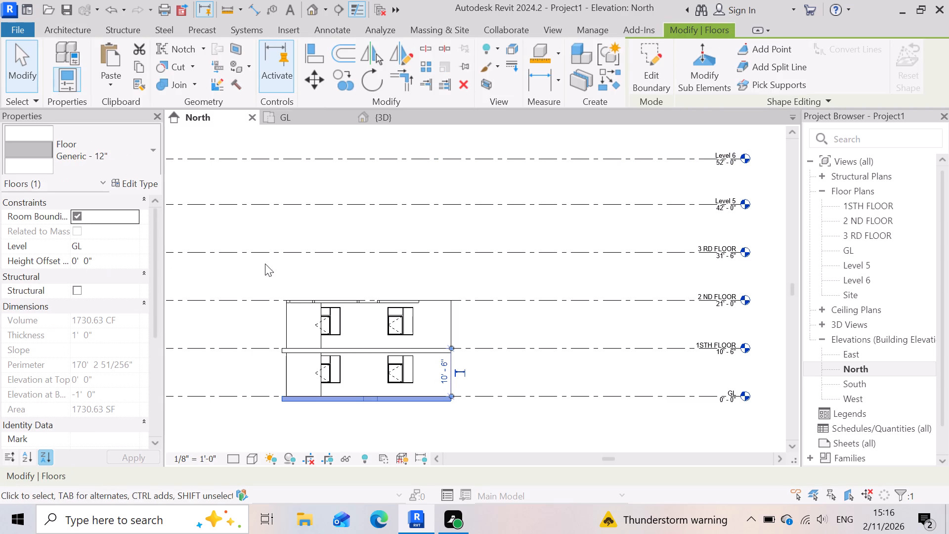
Examine the two stacked storeys from all sides in the 3D view.
click(421, 108)
click(415, 123)
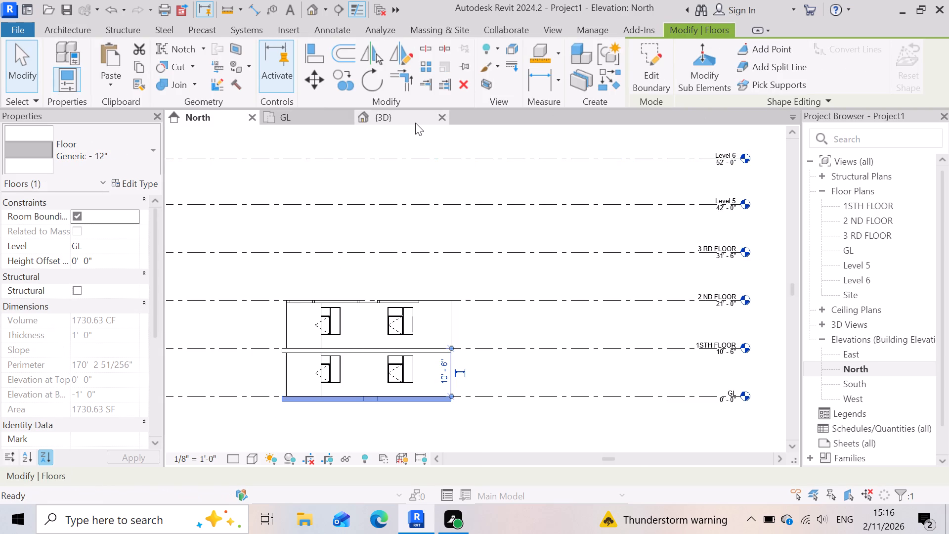
scroll(535, 248, down, 3)
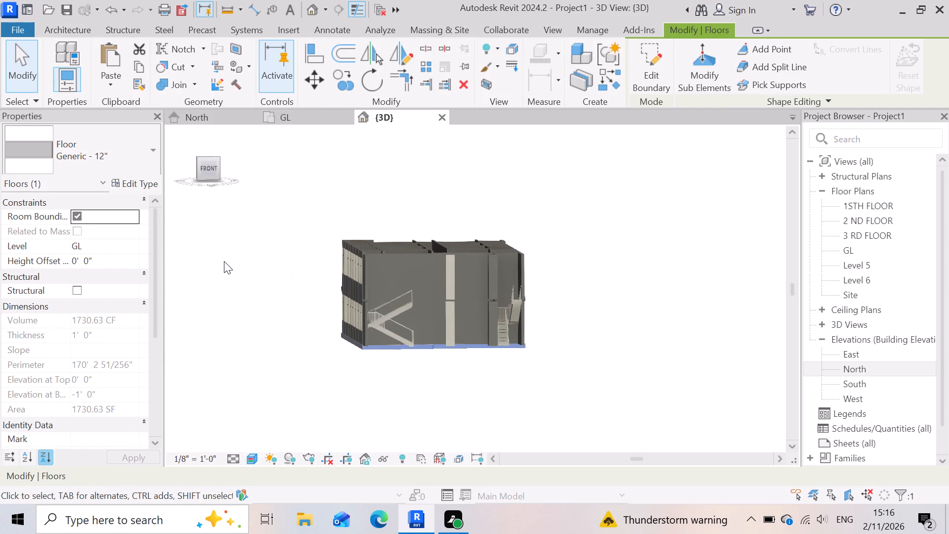
scroll(326, 281, up, 2)
scroll(389, 255, up, 2)
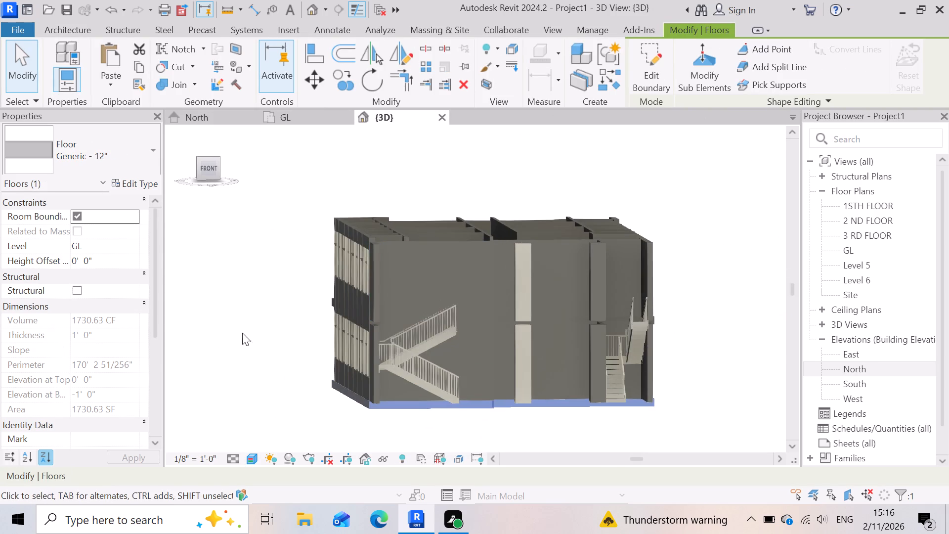
shift+middle_drag(222, 335, 382, 352)
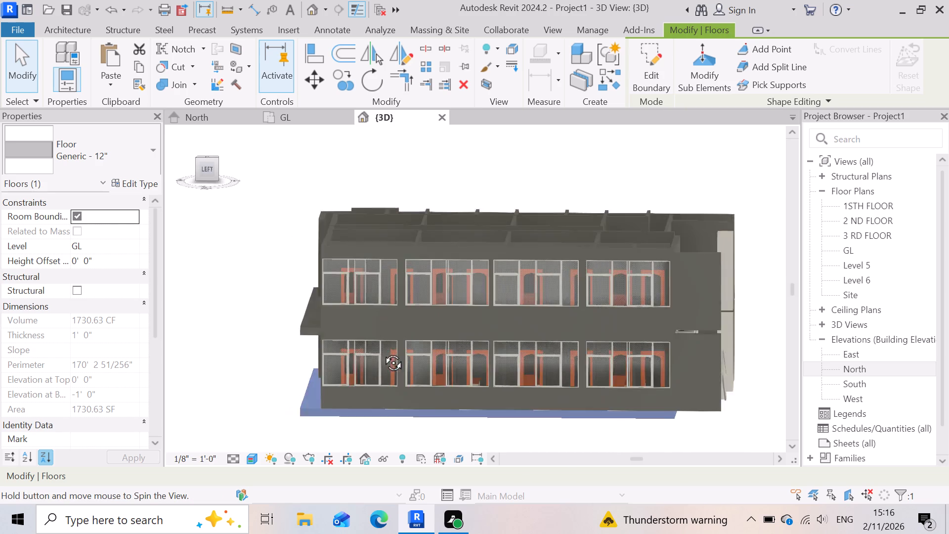
shift+middle_drag(382, 352, 627, 318)
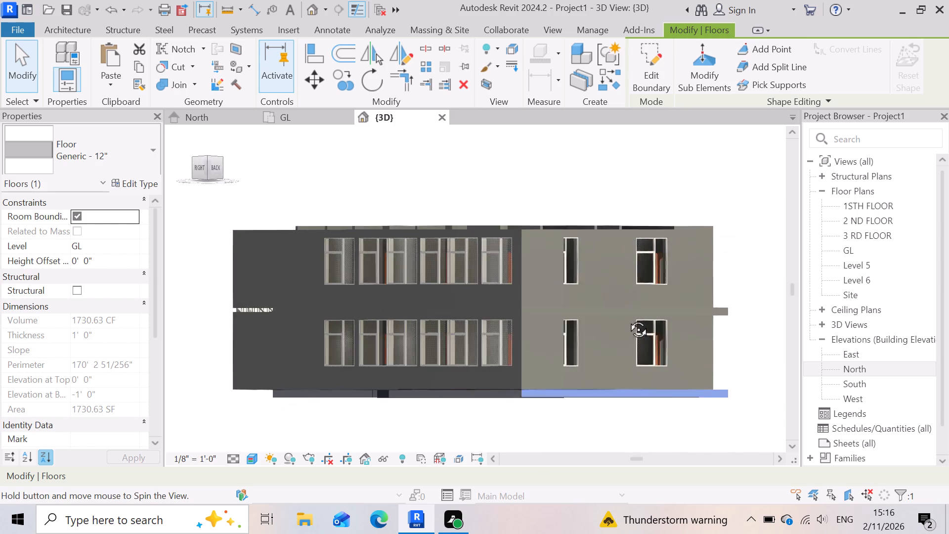
shift+middle_drag(627, 318, 604, 334)
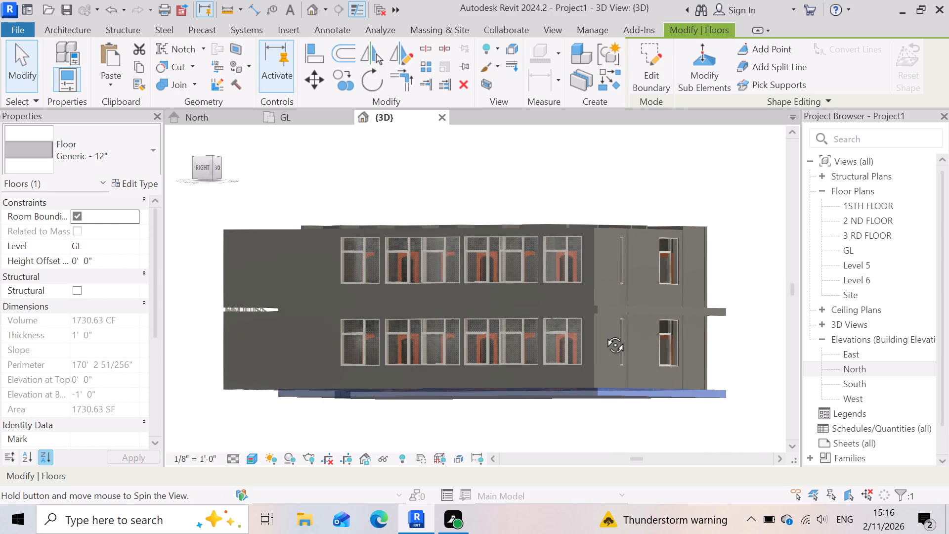
shift+middle_drag(604, 334, 416, 366)
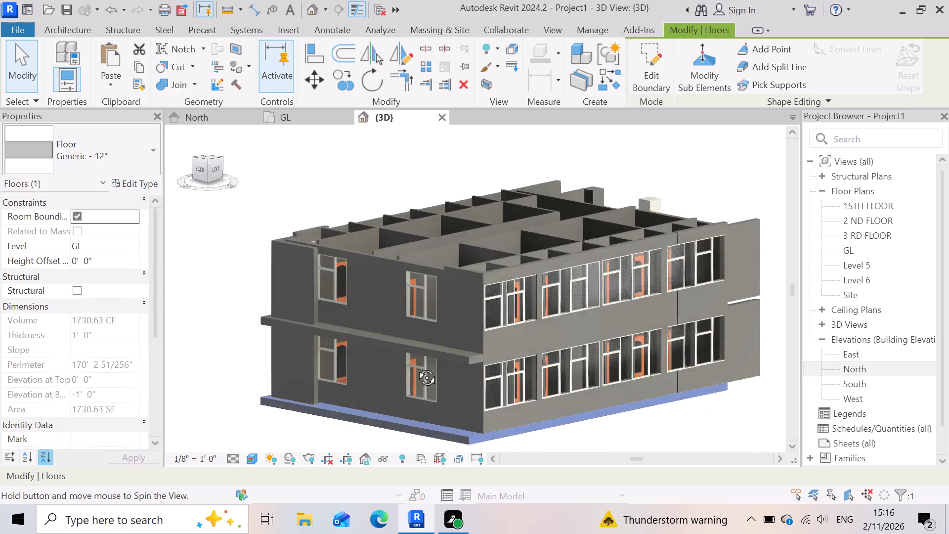
shift+middle_drag(416, 366, 293, 366)
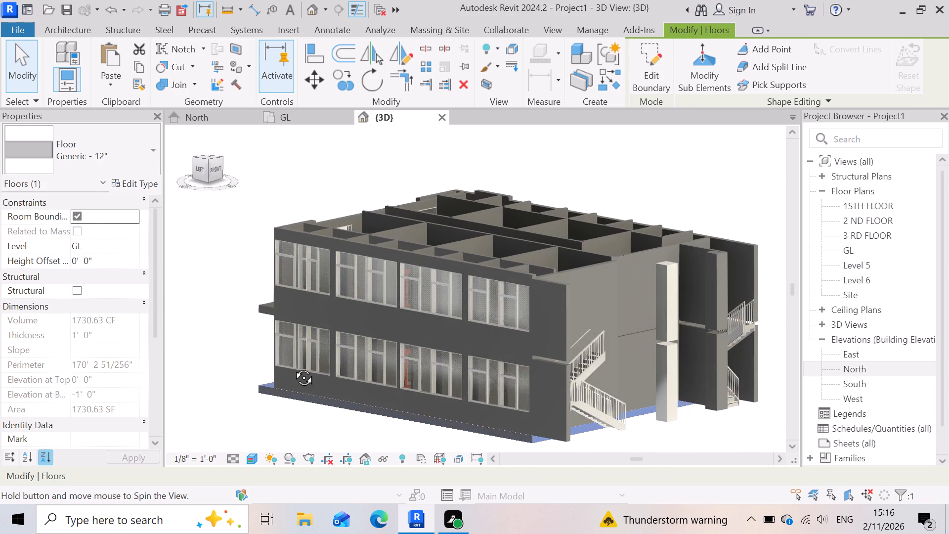
shift+middle_drag(293, 366, 287, 369)
Inspect the upper and lower 24" x 24" columns beside the stair and their level constraints in the 3D view.
scroll(608, 399, up, 6)
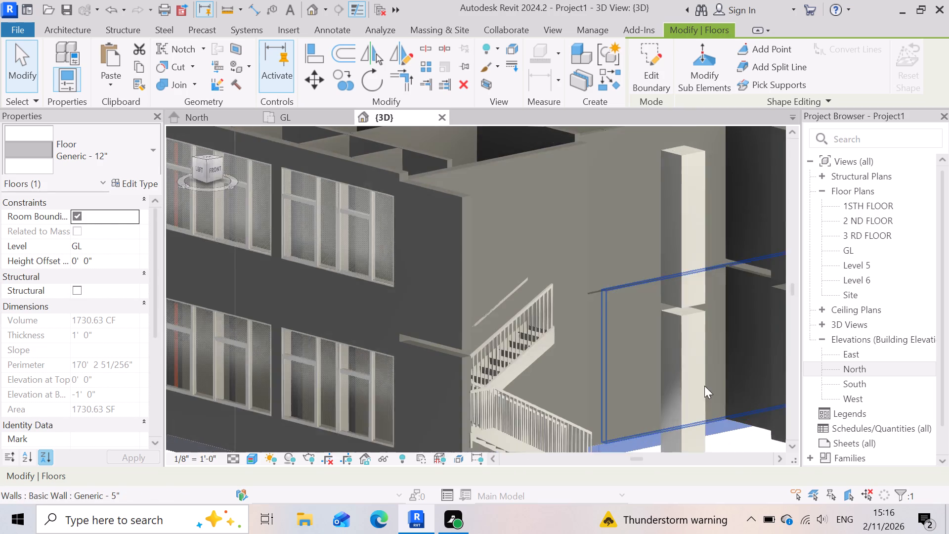
click(688, 265)
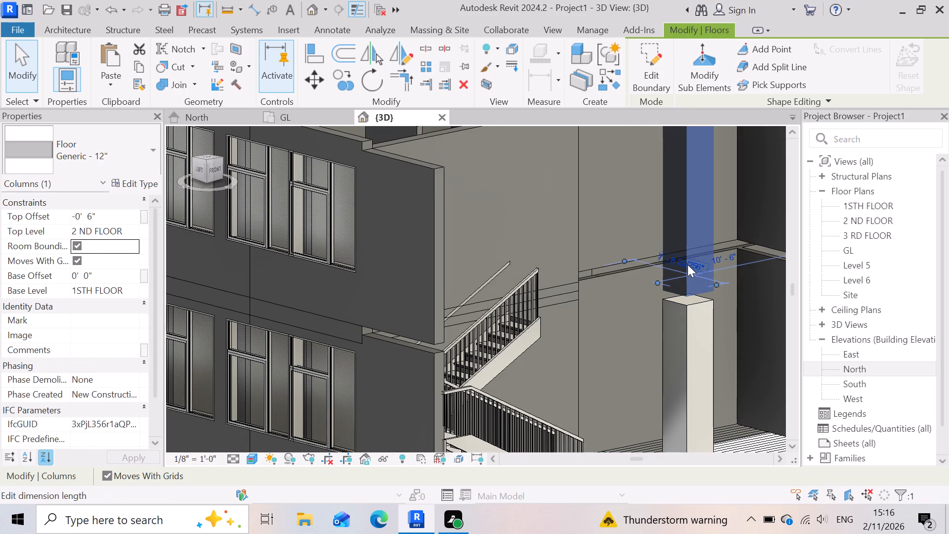
scroll(695, 311, down, 5)
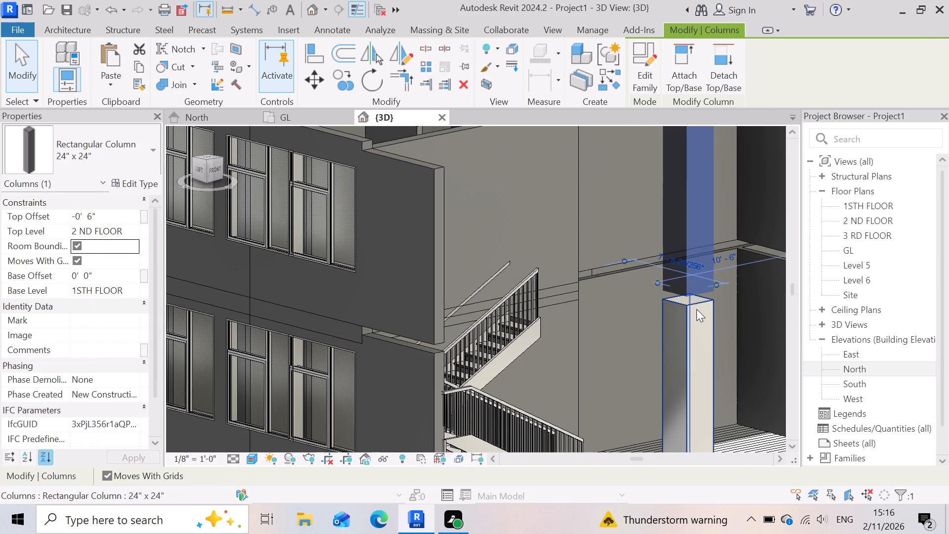
click(708, 410)
click(686, 370)
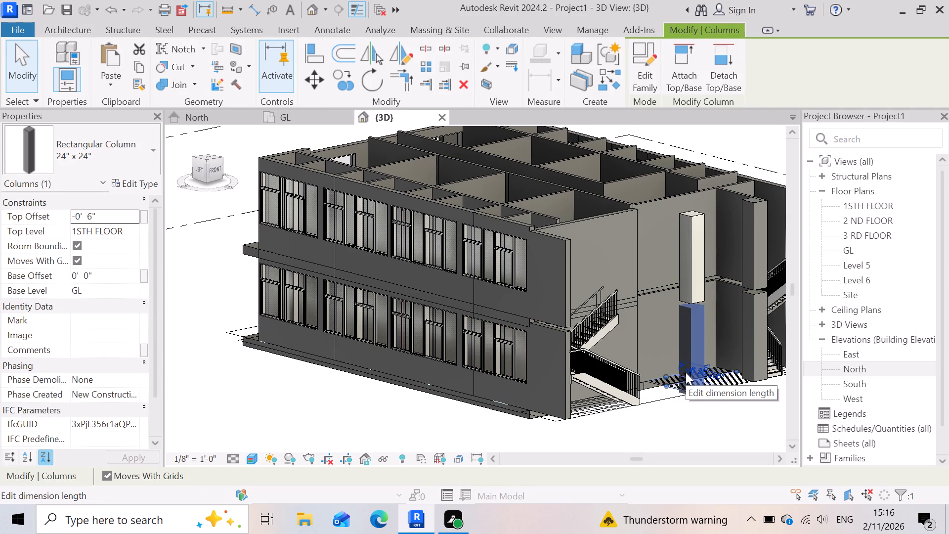
scroll(671, 289, up, 1)
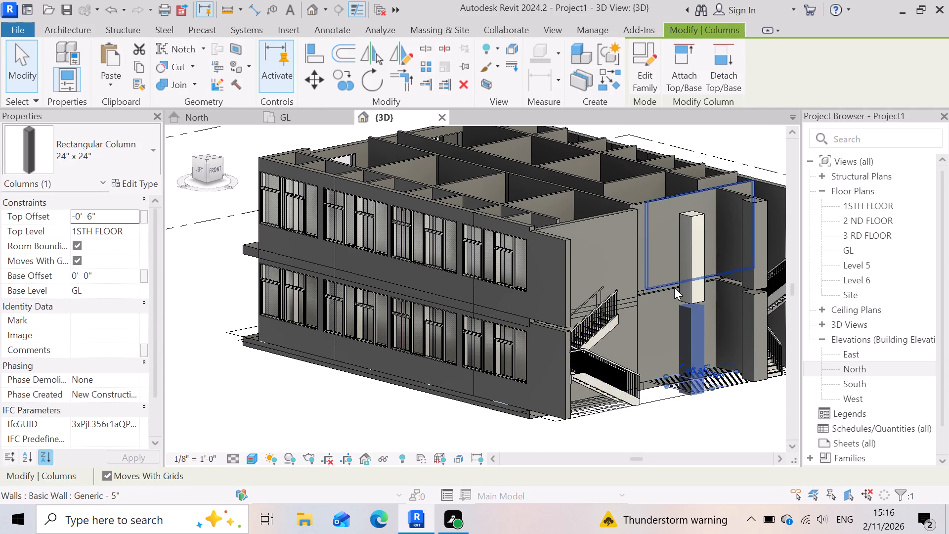
scroll(674, 287, up, 6)
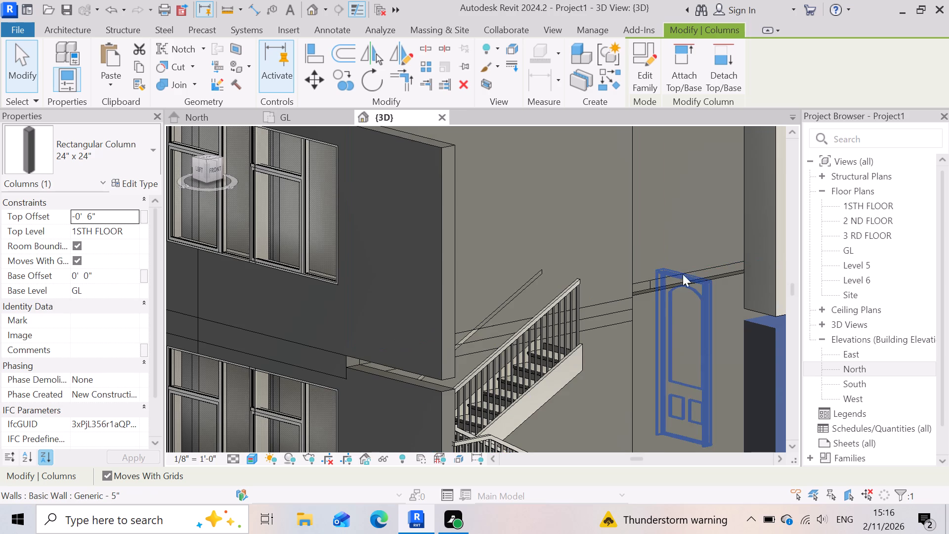
scroll(561, 319, down, 6)
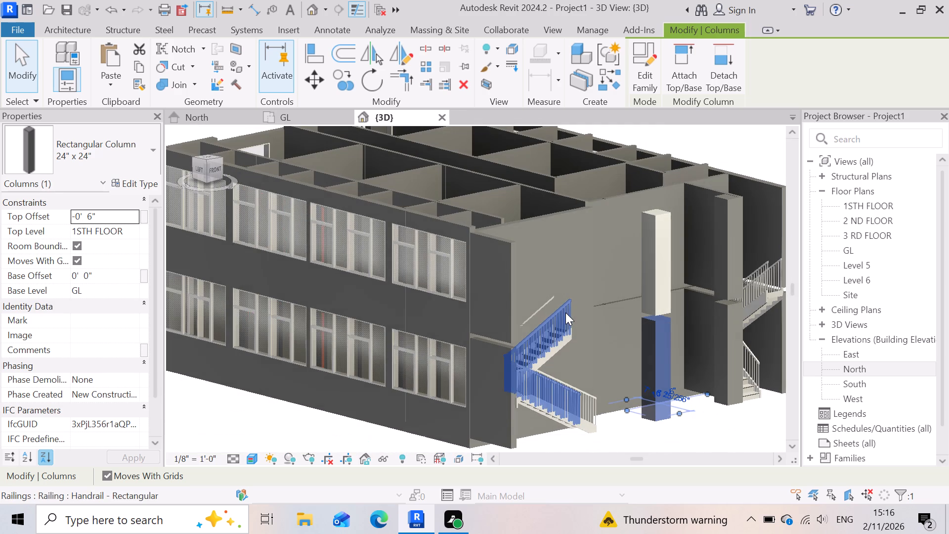
scroll(485, 467, up, 5)
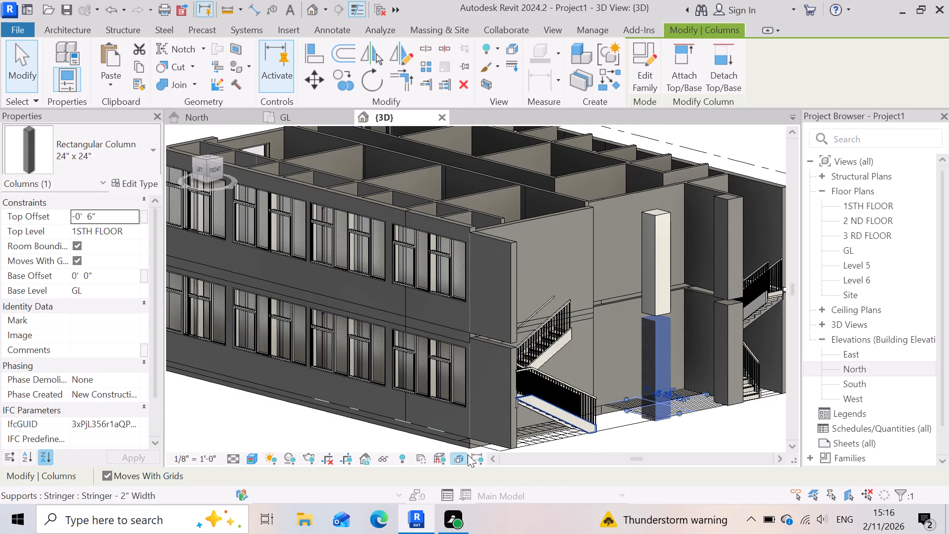
scroll(617, 419, up, 3)
key(Escape)
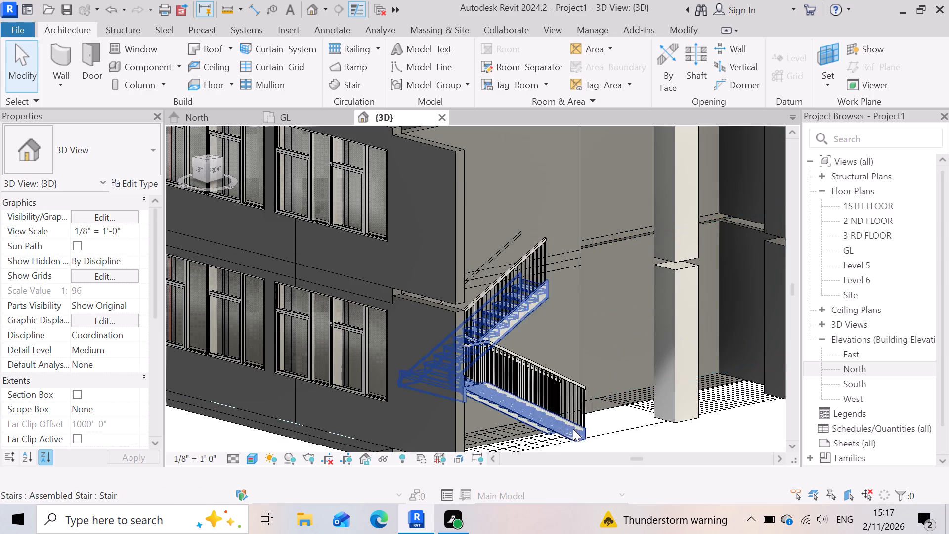
scroll(628, 425, down, 3)
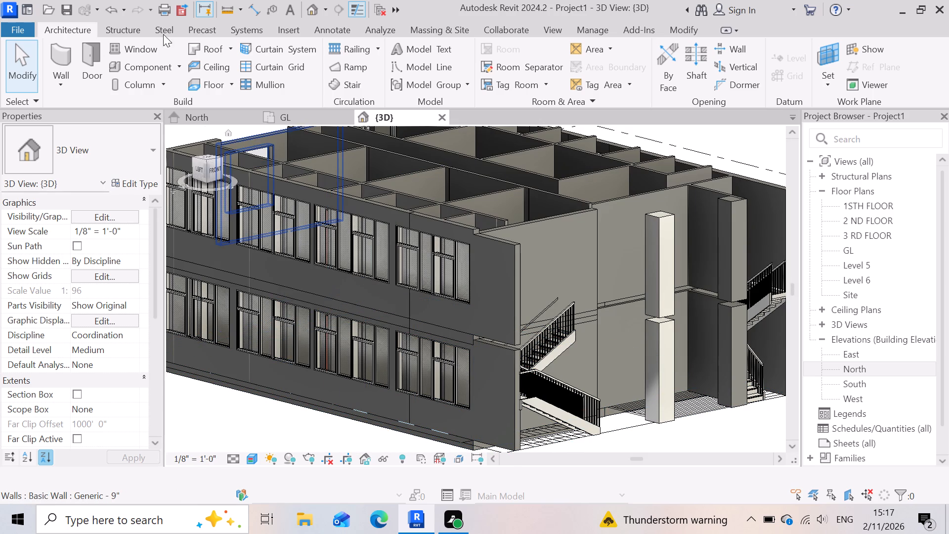
In the North elevation, copy the GL floor slab and paste it aligned to the 2 ND FLOOR level.
click(208, 115)
scroll(515, 247, down, 3)
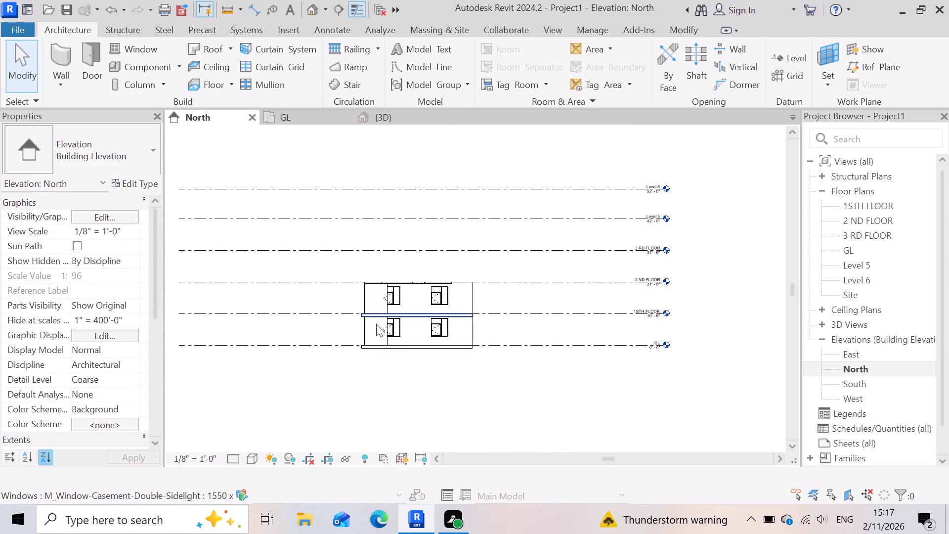
scroll(412, 335, up, 3)
click(473, 359)
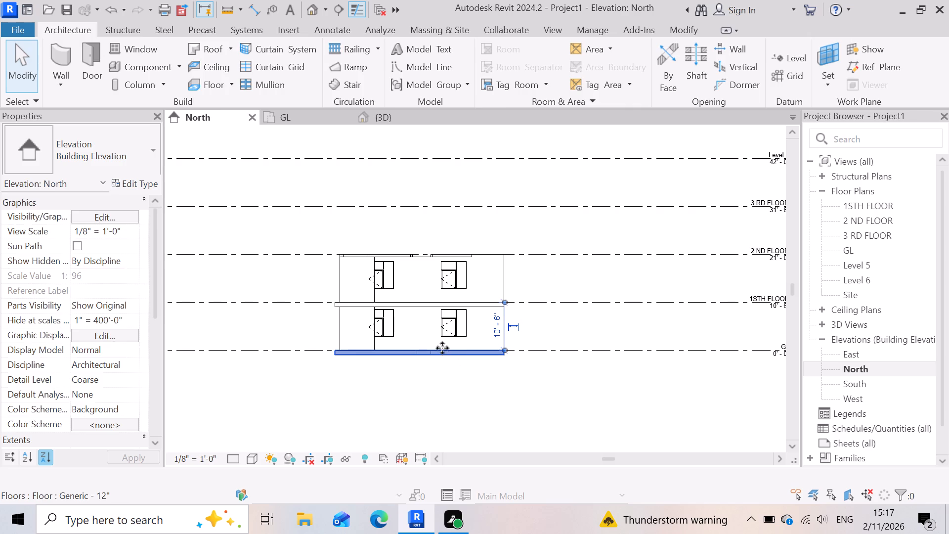
click(141, 68)
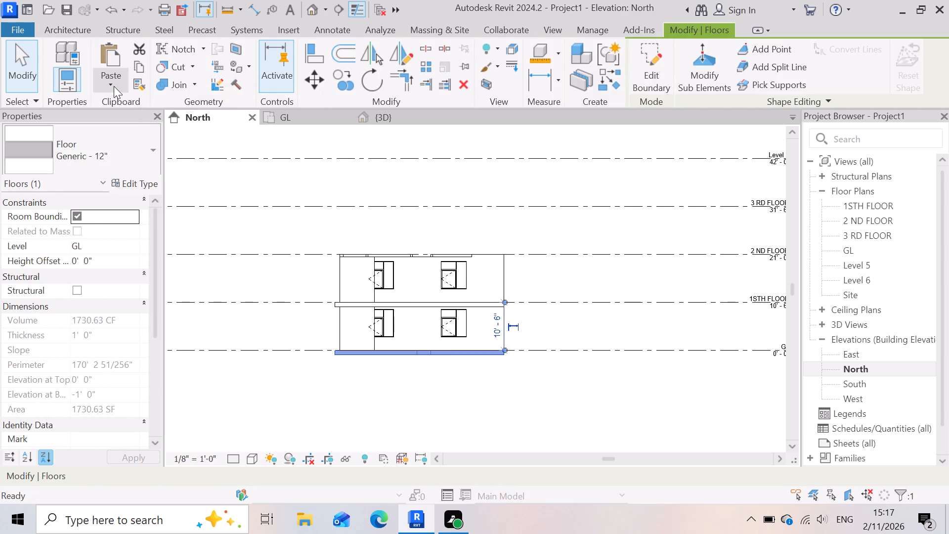
click(114, 86)
click(163, 140)
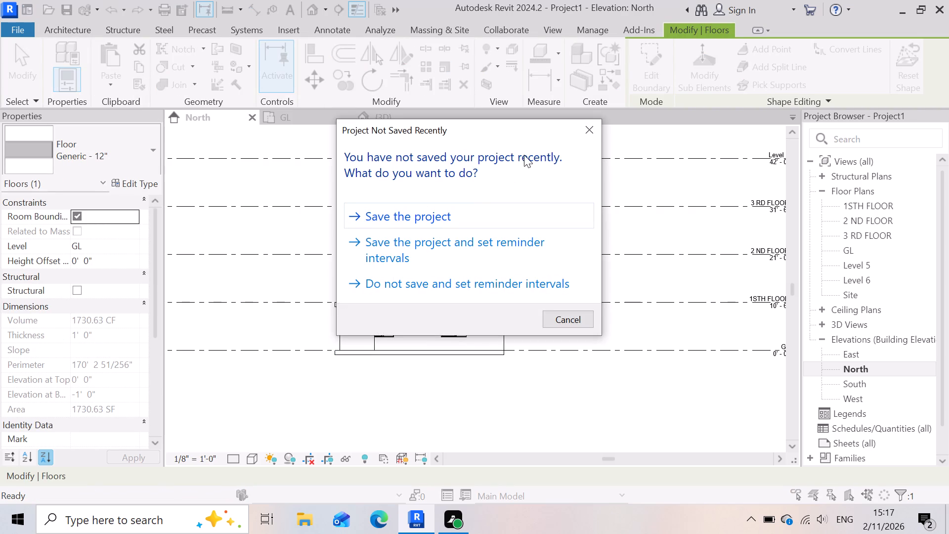
click(596, 125)
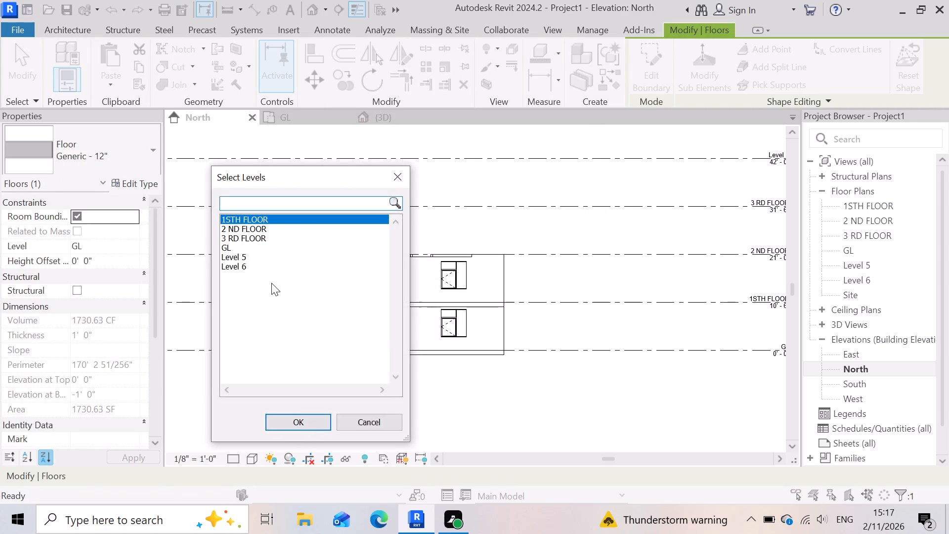
click(263, 226)
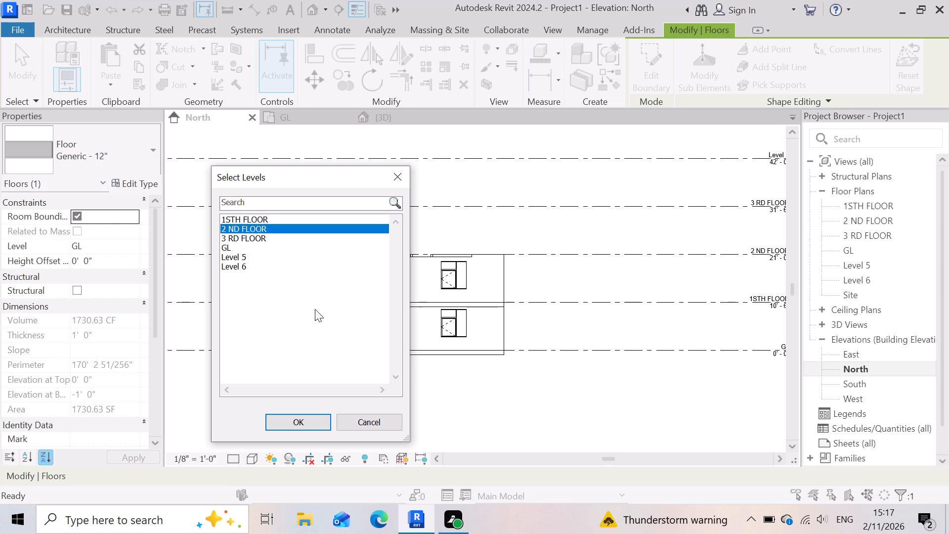
click(314, 426)
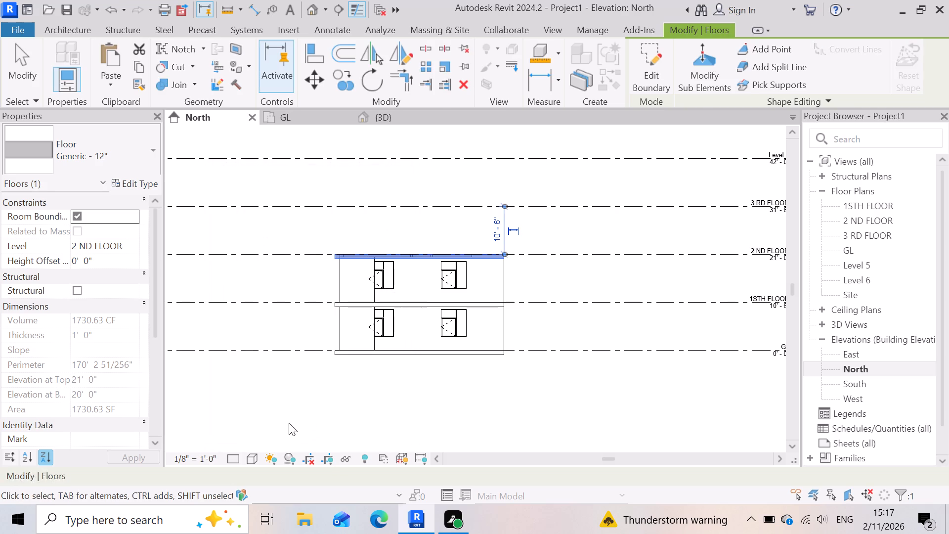
click(309, 414)
scroll(213, 411, up, 3)
scroll(345, 403, down, 2)
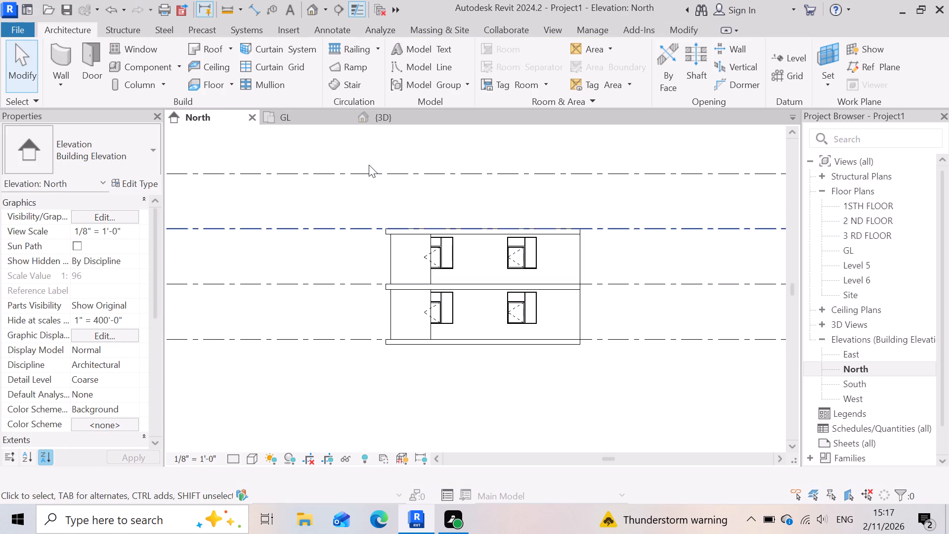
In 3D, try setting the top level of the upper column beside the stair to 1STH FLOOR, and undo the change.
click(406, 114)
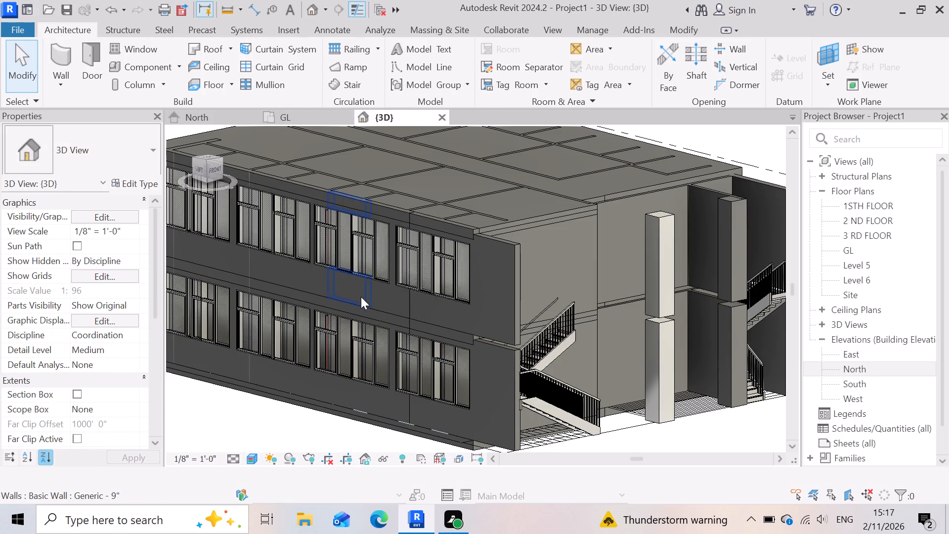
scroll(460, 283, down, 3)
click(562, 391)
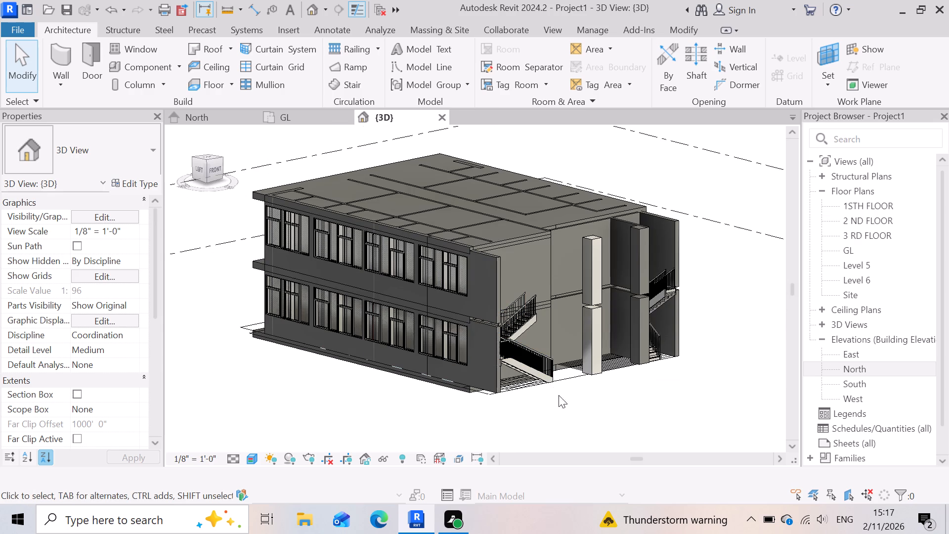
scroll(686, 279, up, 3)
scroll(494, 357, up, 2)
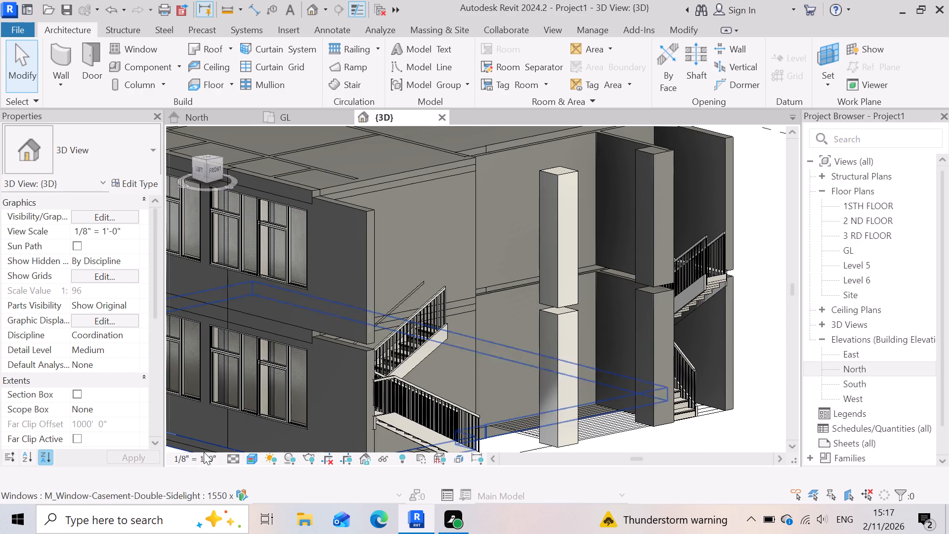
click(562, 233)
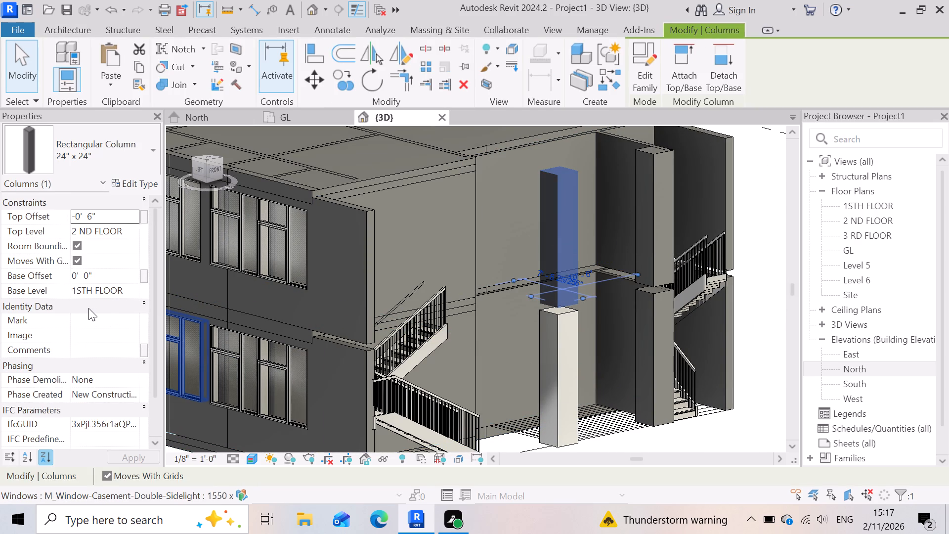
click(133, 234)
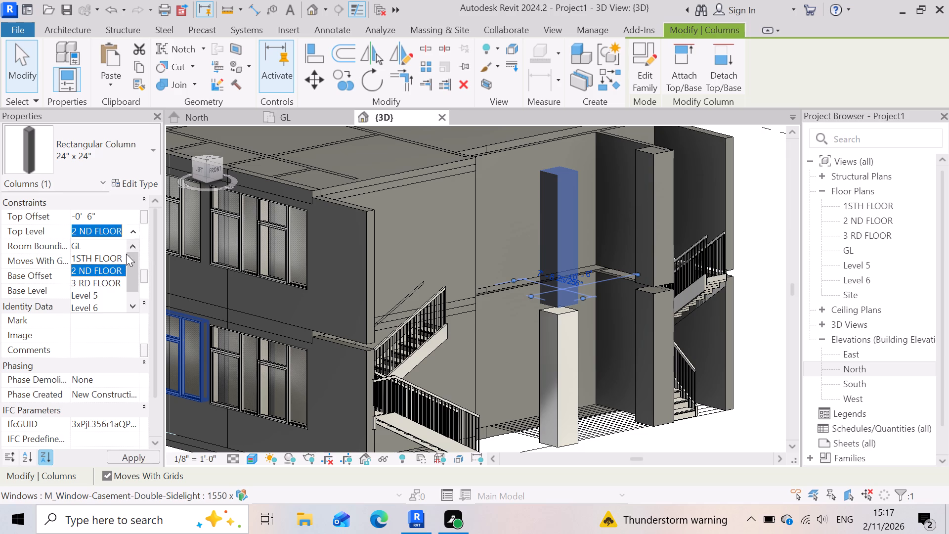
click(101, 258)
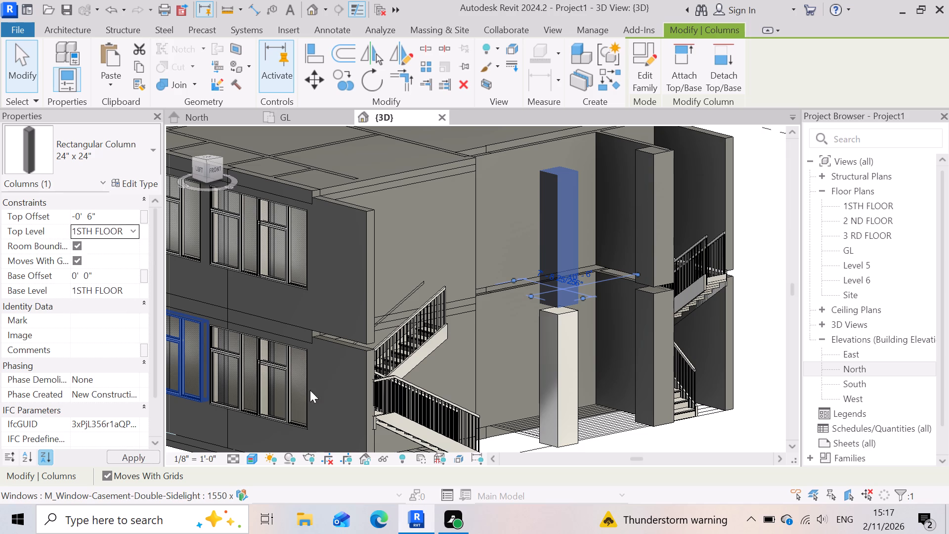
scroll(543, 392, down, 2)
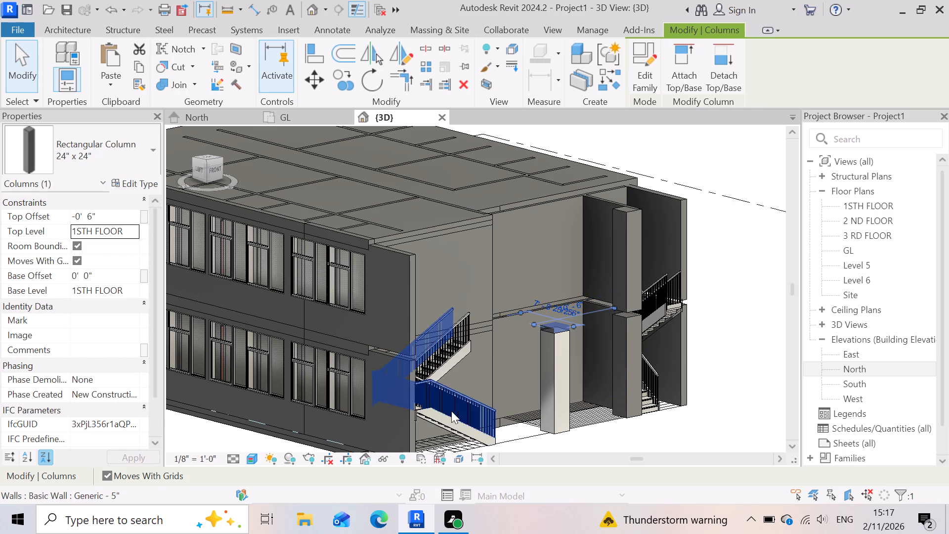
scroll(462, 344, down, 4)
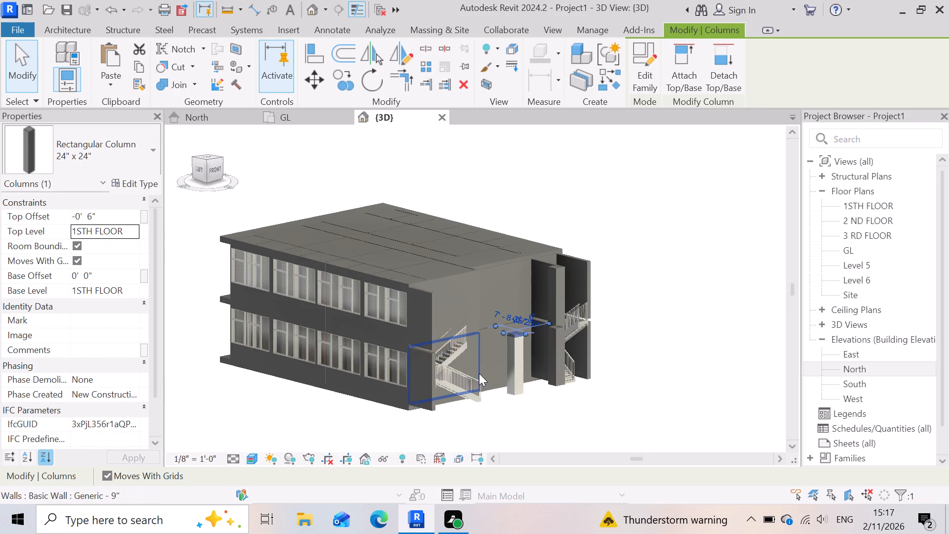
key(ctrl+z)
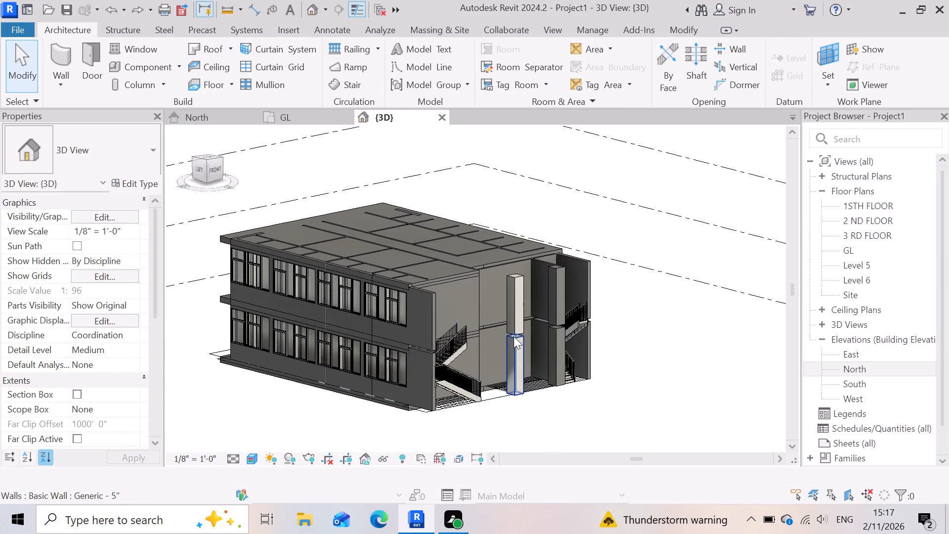
Inspect the level constraints of the upper-storey 24" x 24" column and the upper 9" wall beside the stair in the 3D view.
click(519, 311)
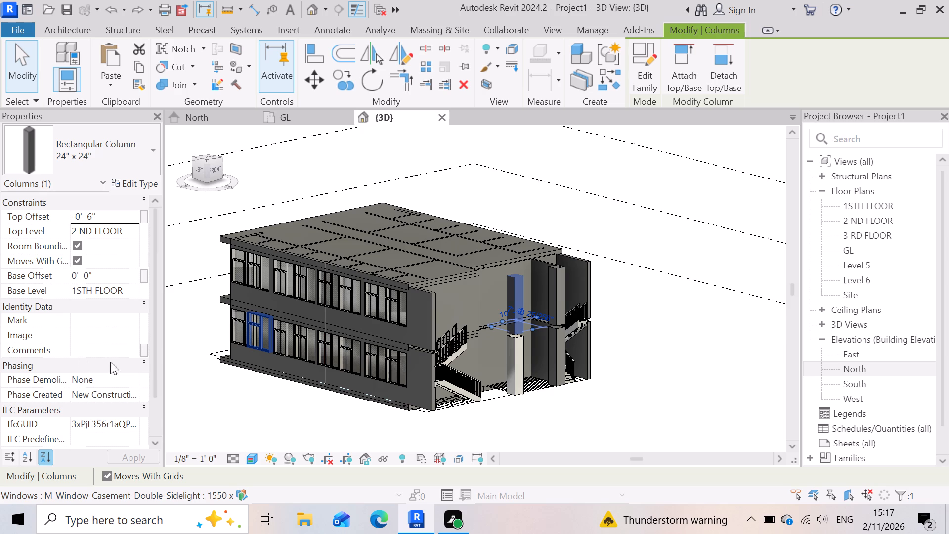
scroll(452, 323, down, 3)
click(248, 408)
scroll(552, 284, up, 3)
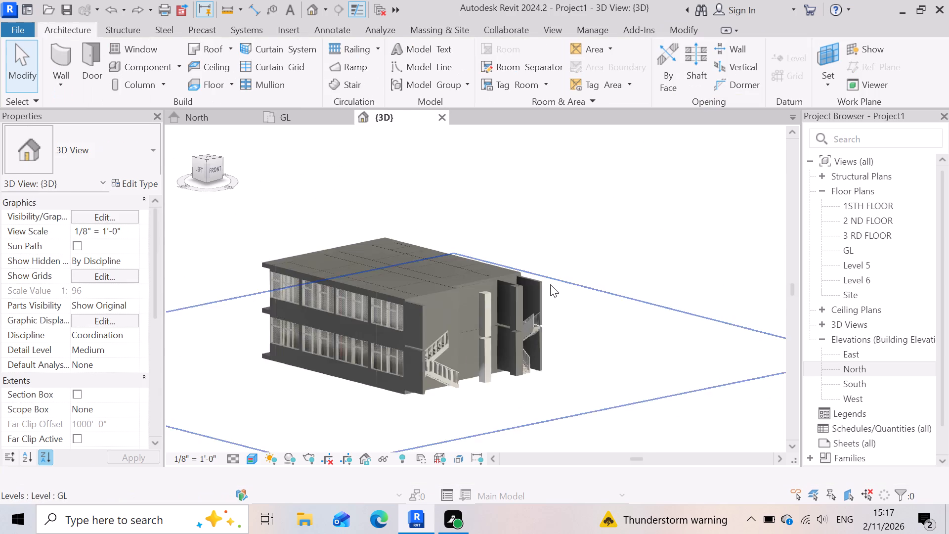
scroll(550, 284, up, 2)
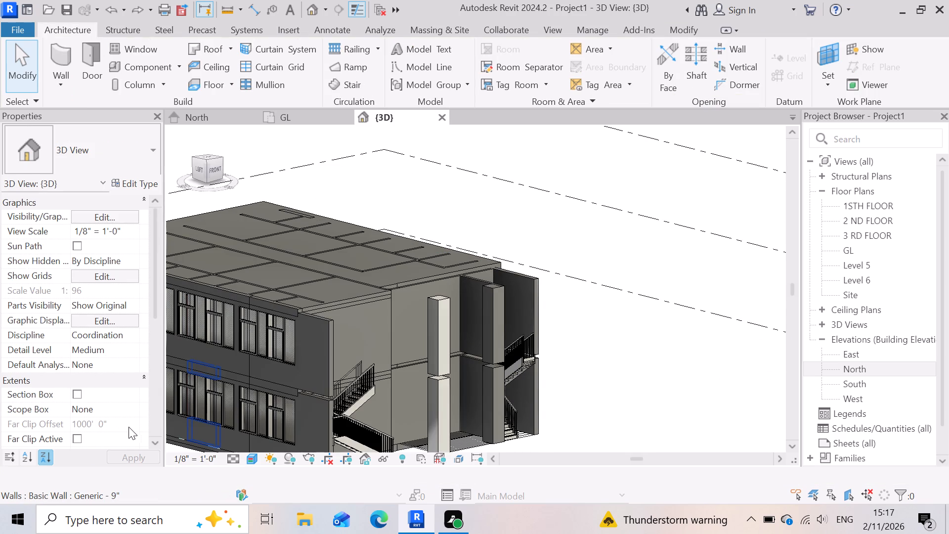
scroll(436, 382, down, 2)
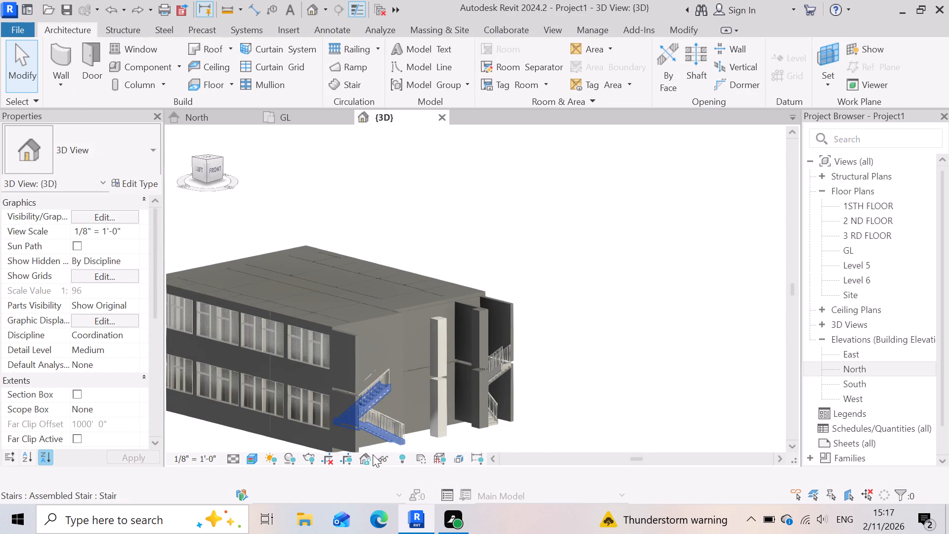
scroll(372, 456, up, 2)
scroll(220, 411, up, 6)
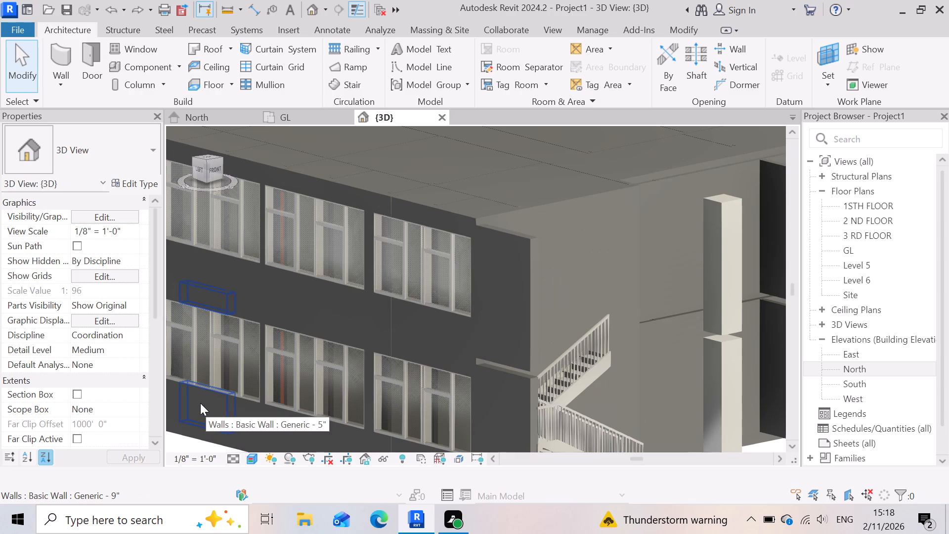
scroll(587, 369, up, 4)
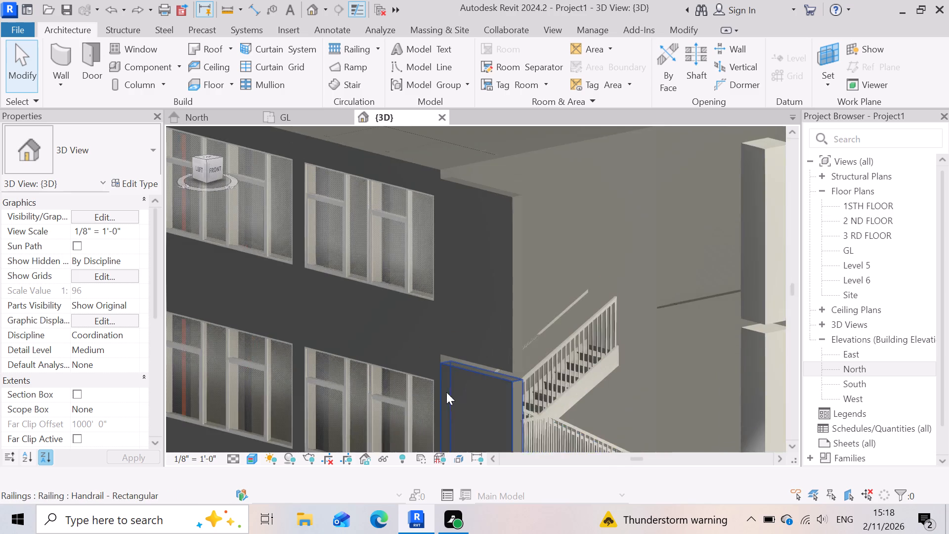
scroll(410, 408, up, 3)
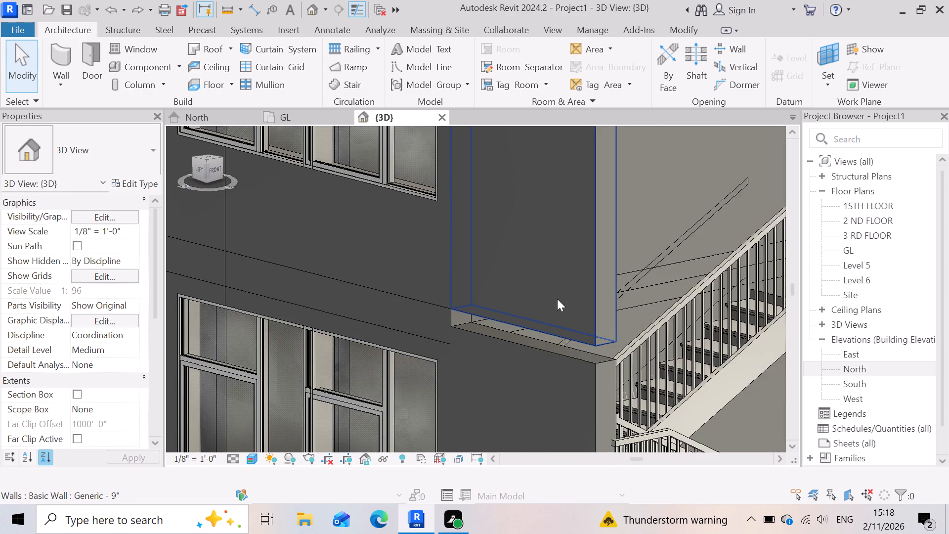
click(557, 299)
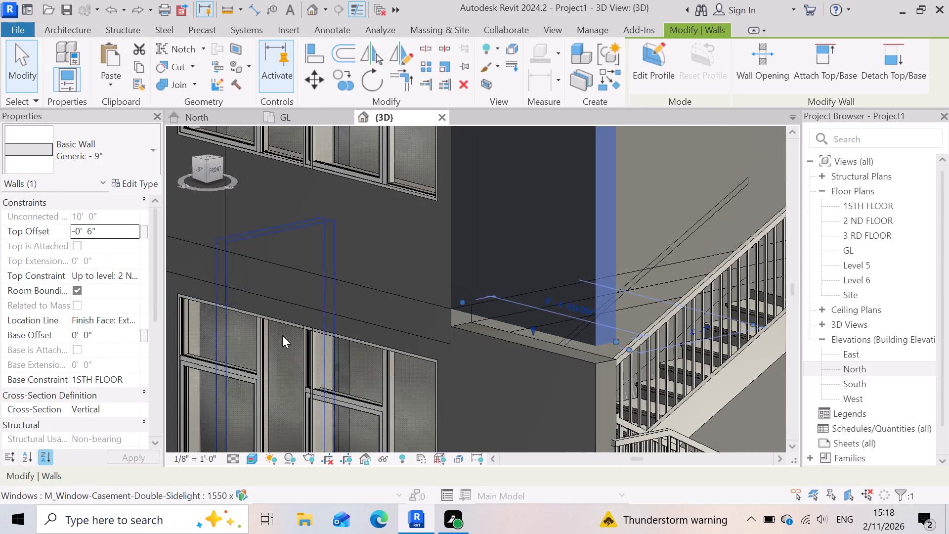
scroll(444, 323, down, 7)
click(203, 431)
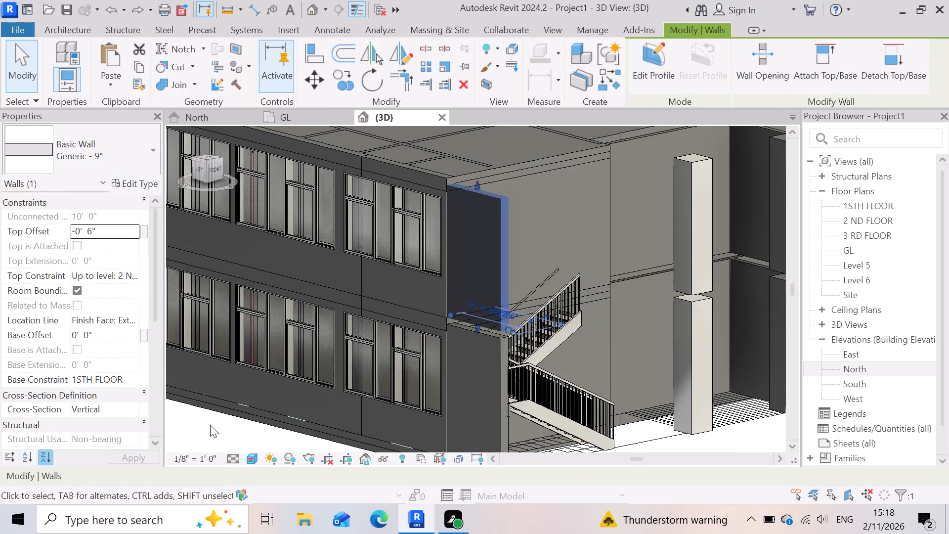
scroll(399, 327, down, 3)
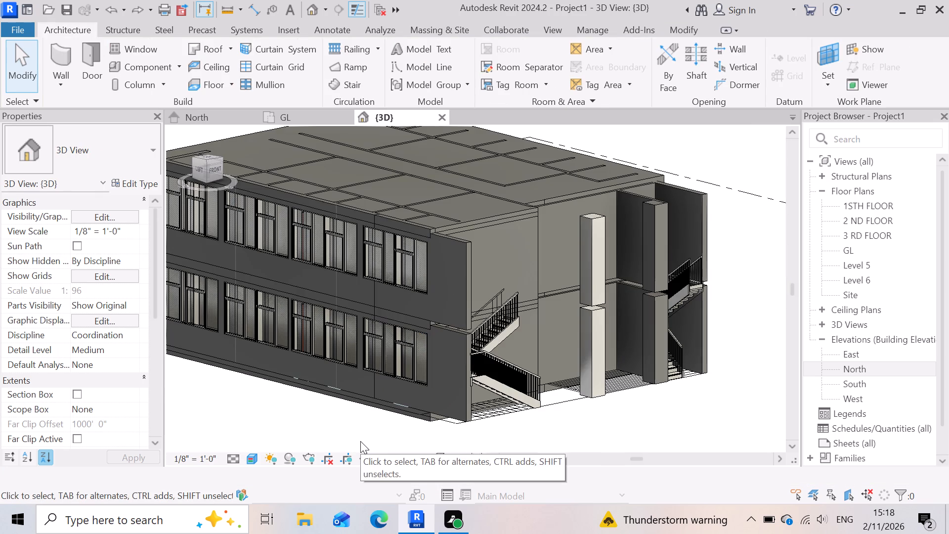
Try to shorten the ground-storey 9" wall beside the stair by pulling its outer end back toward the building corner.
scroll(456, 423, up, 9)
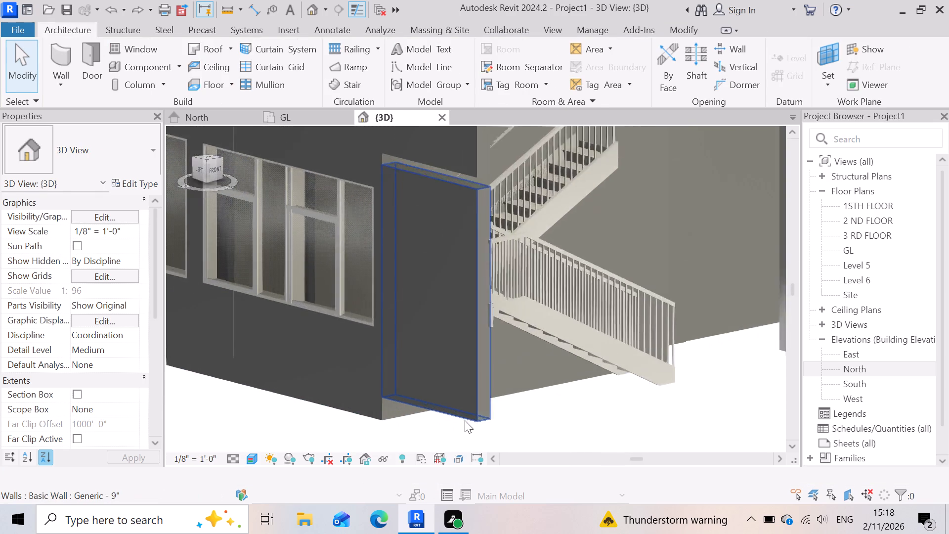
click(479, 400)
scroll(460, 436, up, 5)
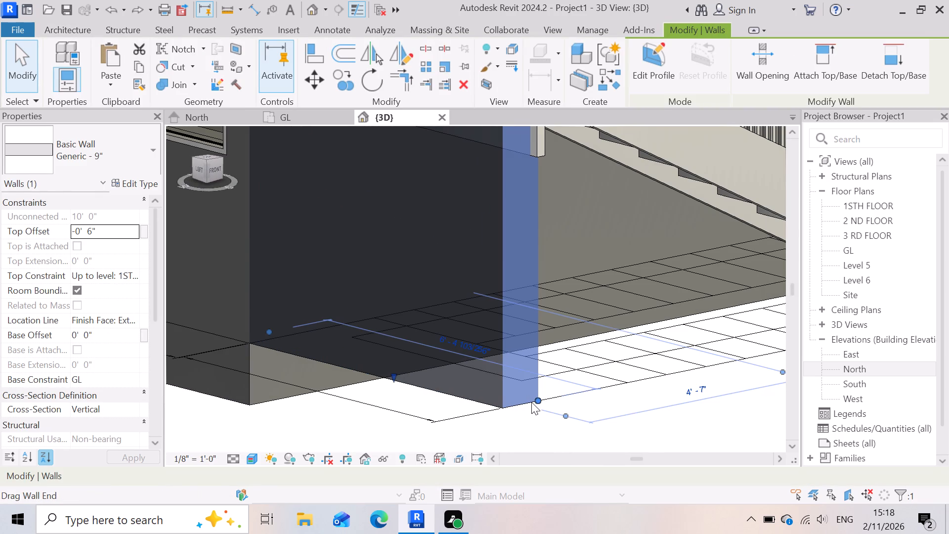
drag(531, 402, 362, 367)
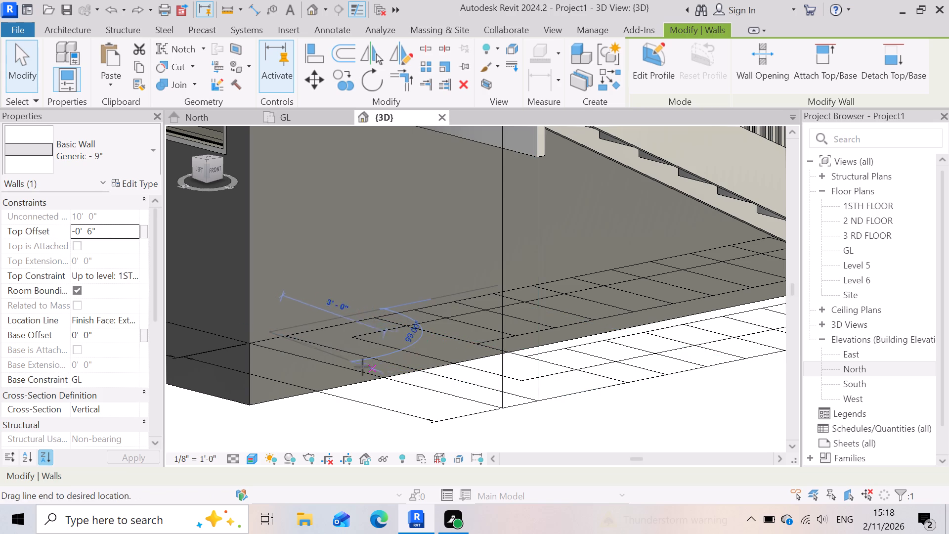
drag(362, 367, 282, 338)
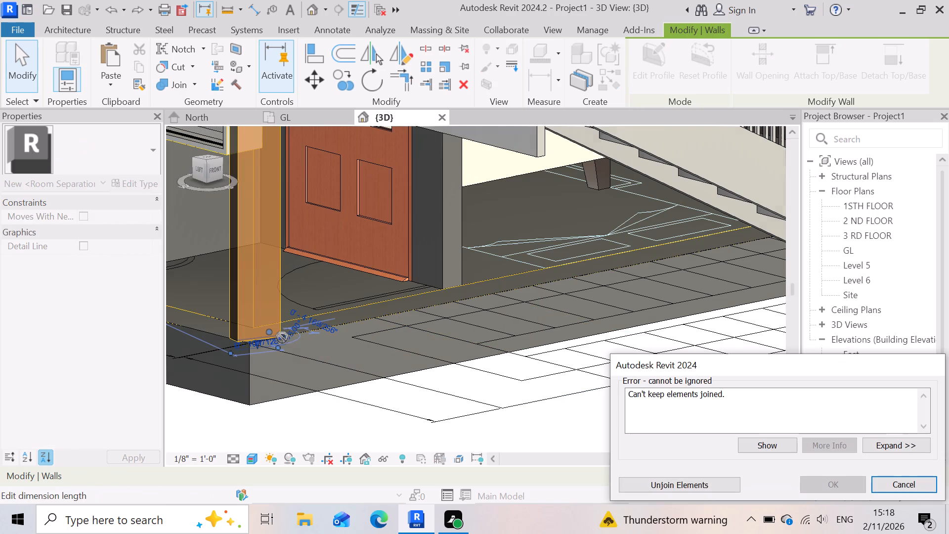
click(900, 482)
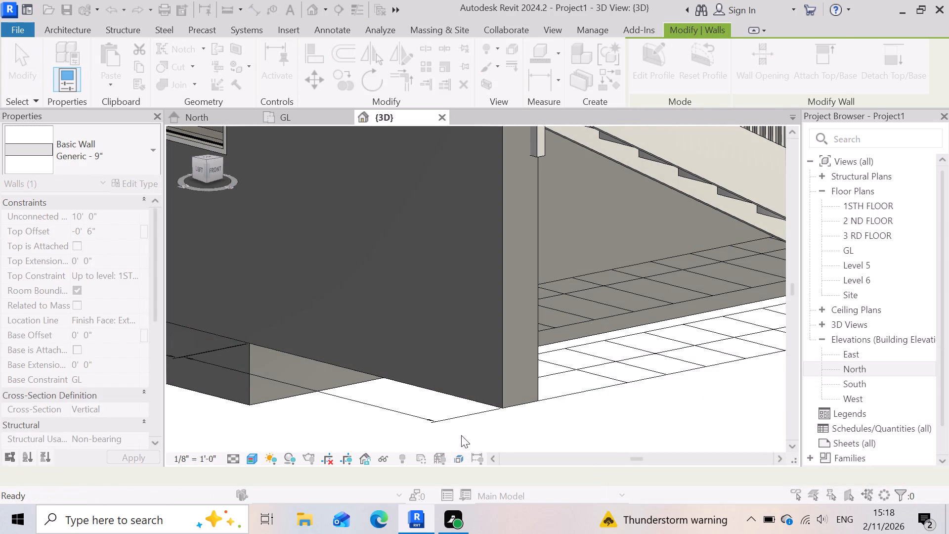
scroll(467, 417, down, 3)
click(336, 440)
Examine the stair side of the building from the front, including the joint between the two storeys and the slab edge.
scroll(380, 410, down, 4)
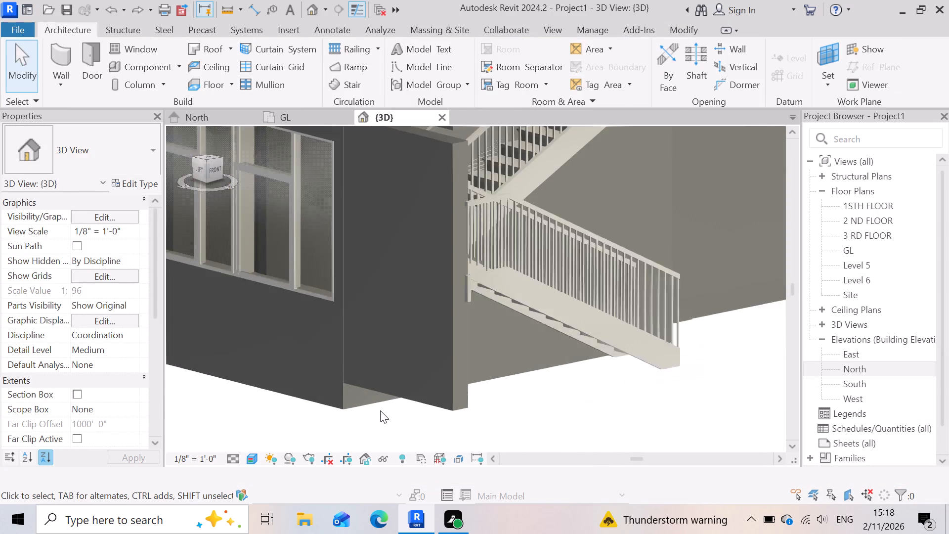
scroll(380, 410, down, 6)
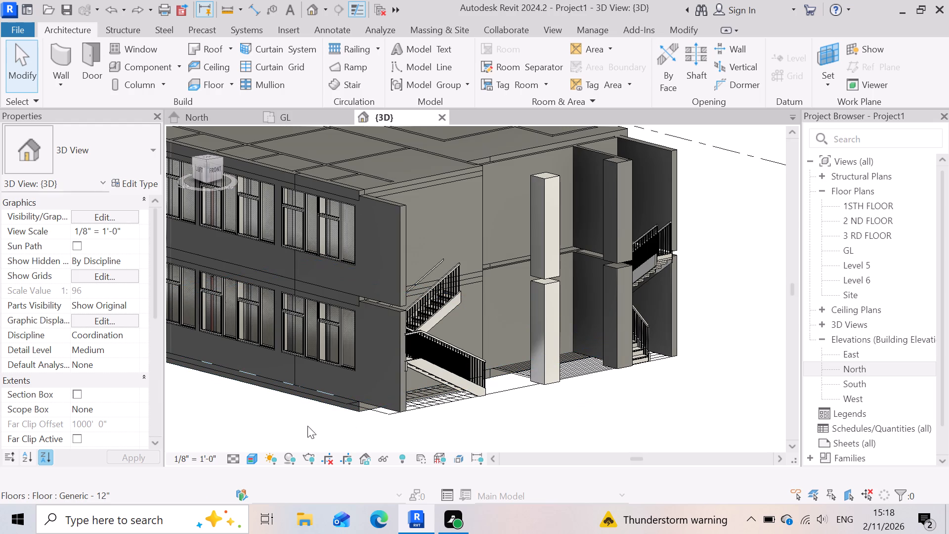
shift+middle_drag(268, 433, 238, 411)
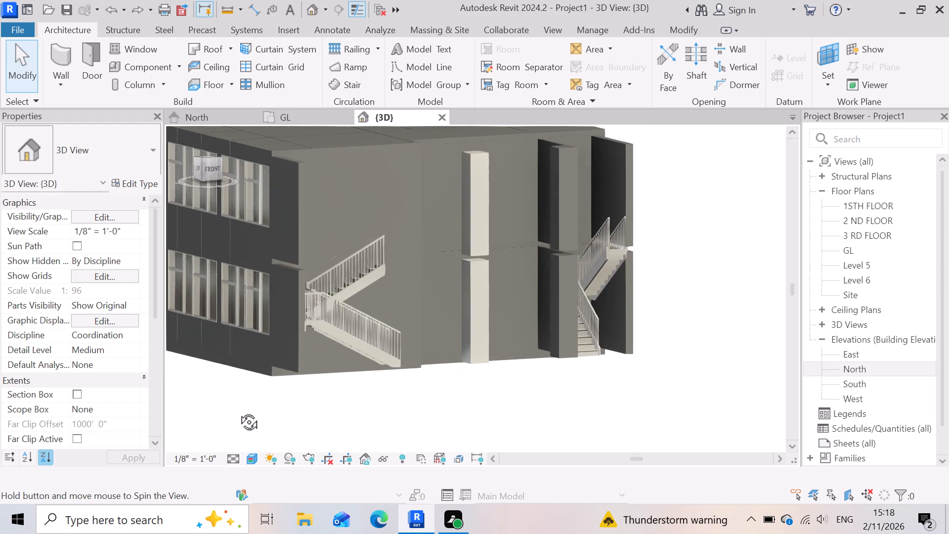
shift+middle_drag(238, 411, 217, 421)
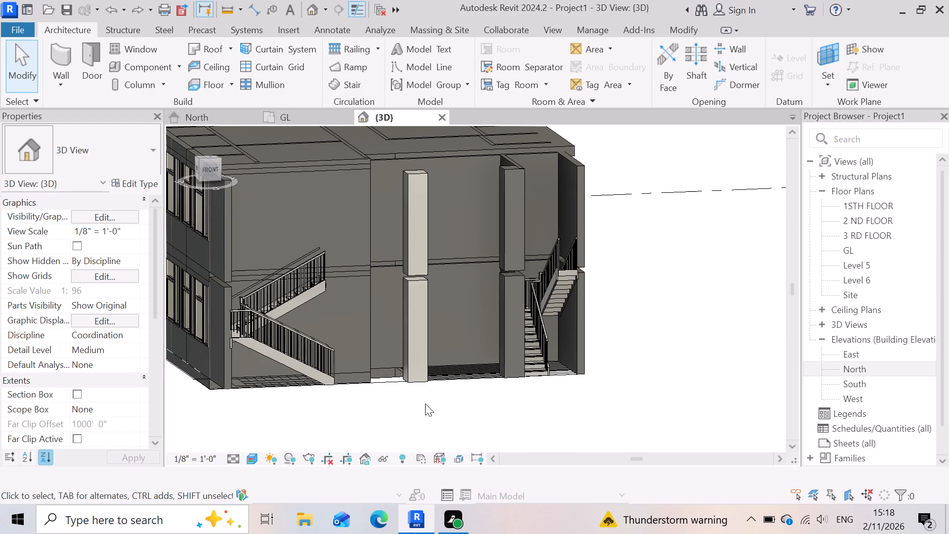
scroll(429, 19, up, 2)
scroll(440, 96, up, 1)
scroll(379, 245, up, 2)
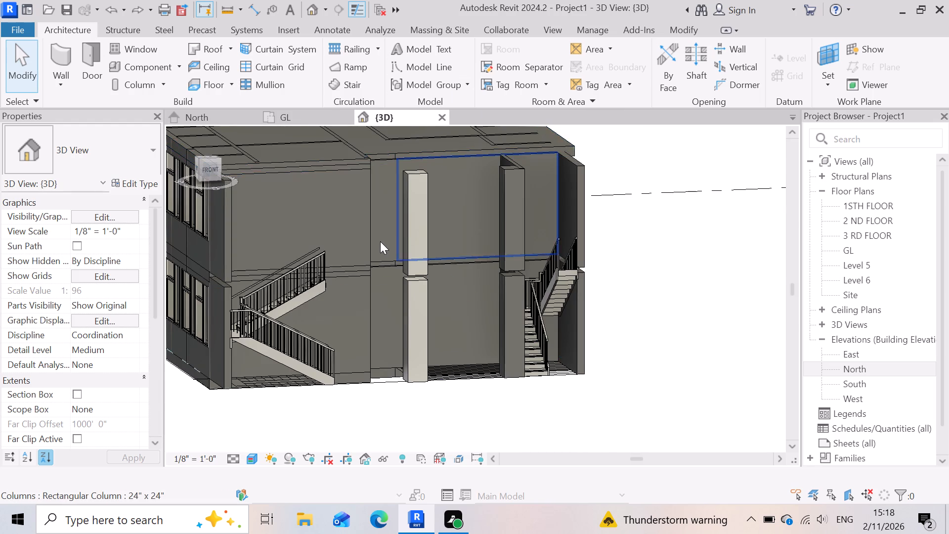
scroll(414, 242, up, 3)
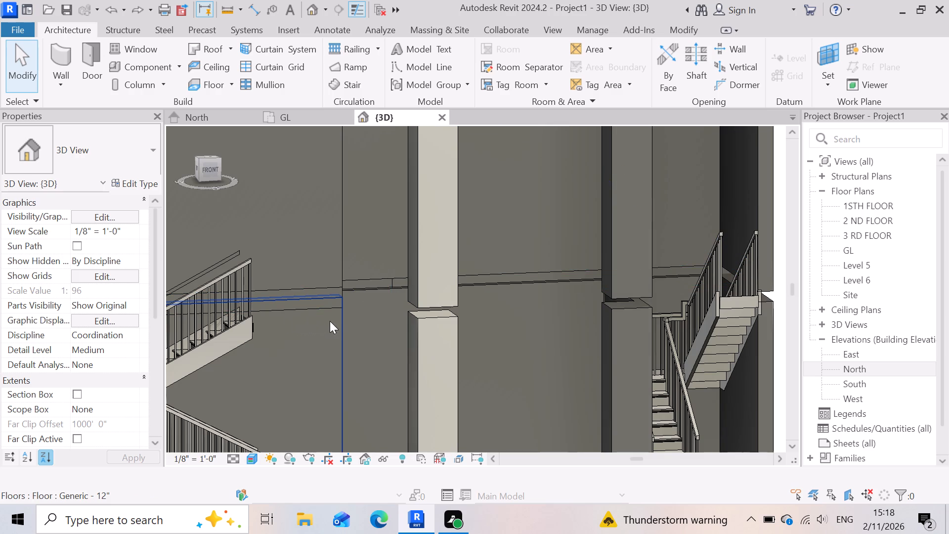
scroll(496, 278, down, 8)
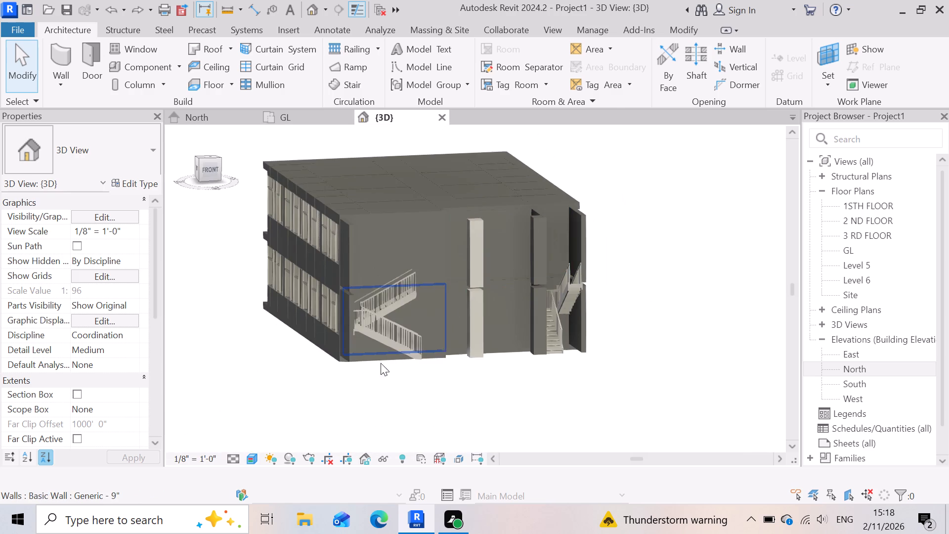
scroll(375, 364, up, 2)
scroll(280, 392, up, 3)
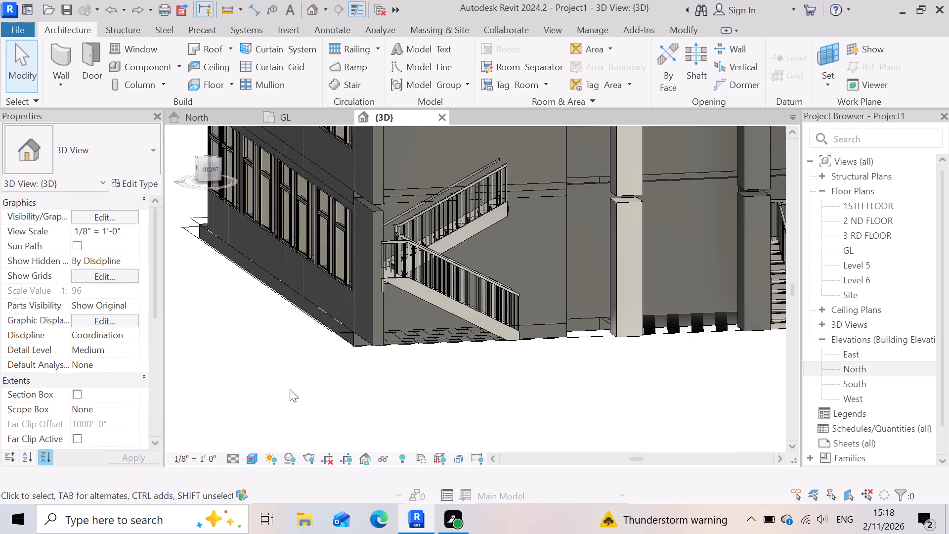
scroll(592, 354, up, 5)
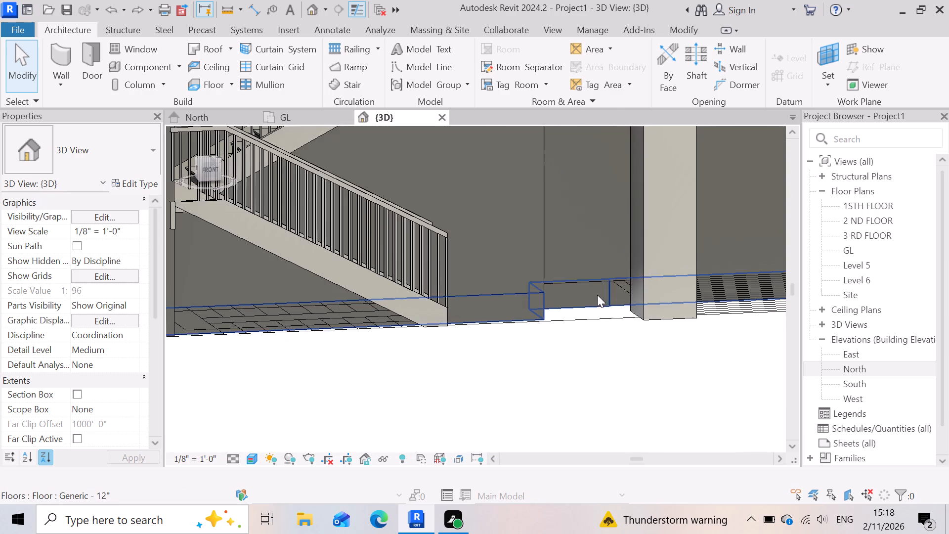
Inspect the properties of the GL and 2 ND FLOOR slabs and of the ground-storey 9" wall behind the stair.
click(586, 307)
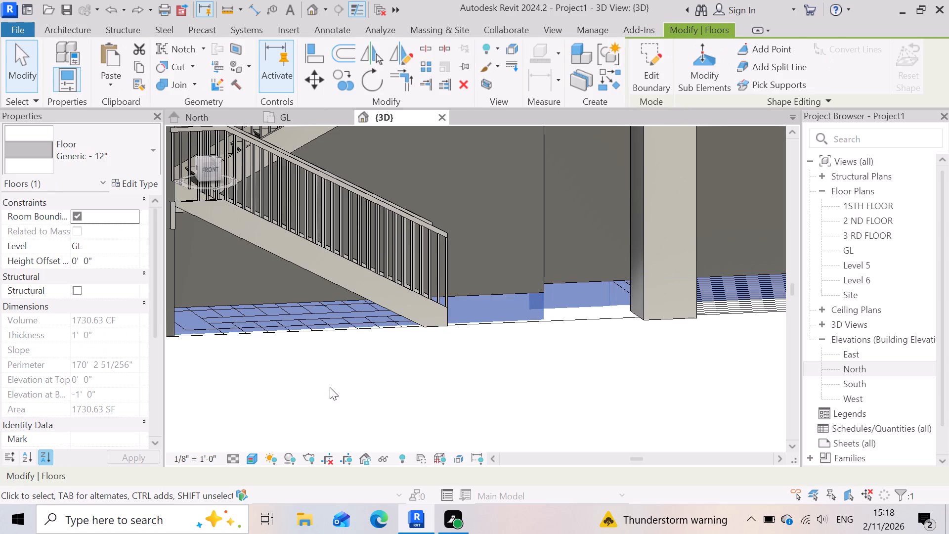
scroll(330, 387, down, 8)
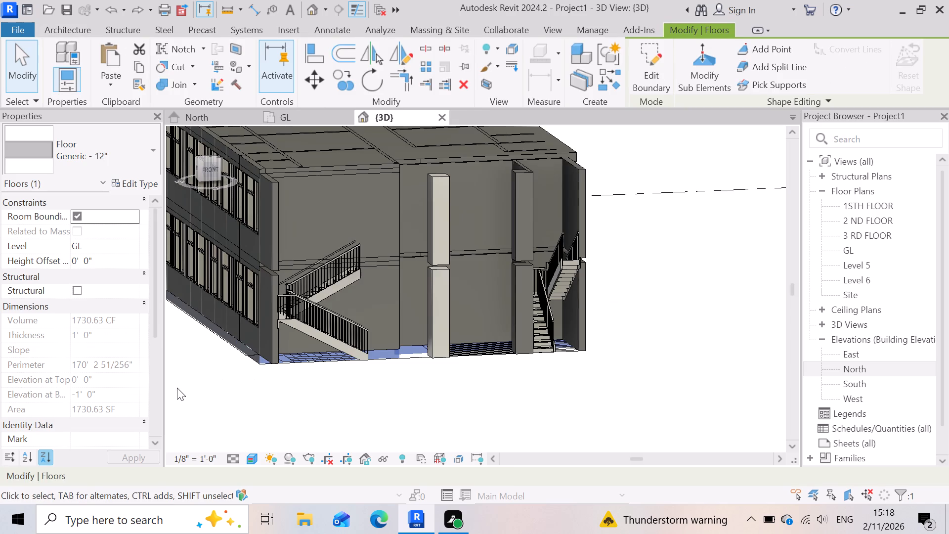
click(225, 431)
scroll(296, 128, up, 2)
scroll(408, 181, up, 2)
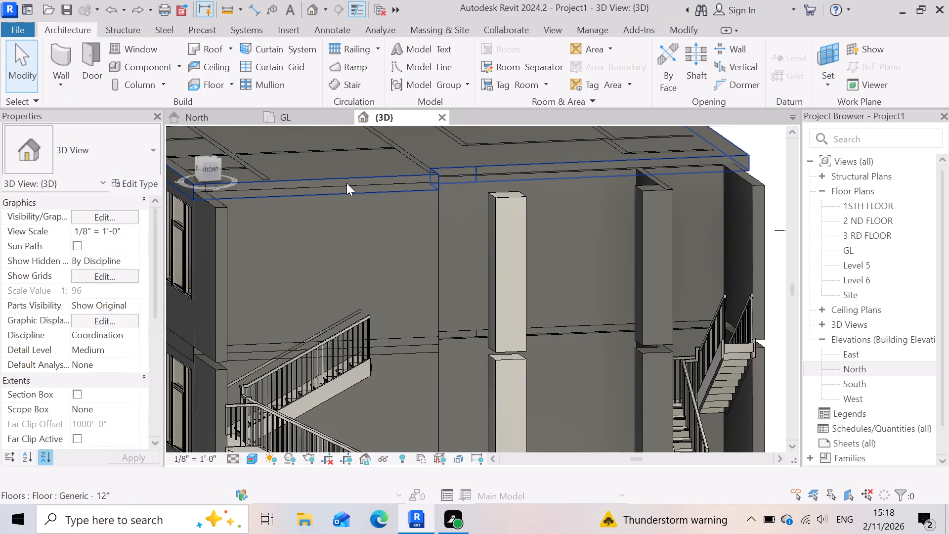
click(346, 183)
scroll(393, 170, down, 4)
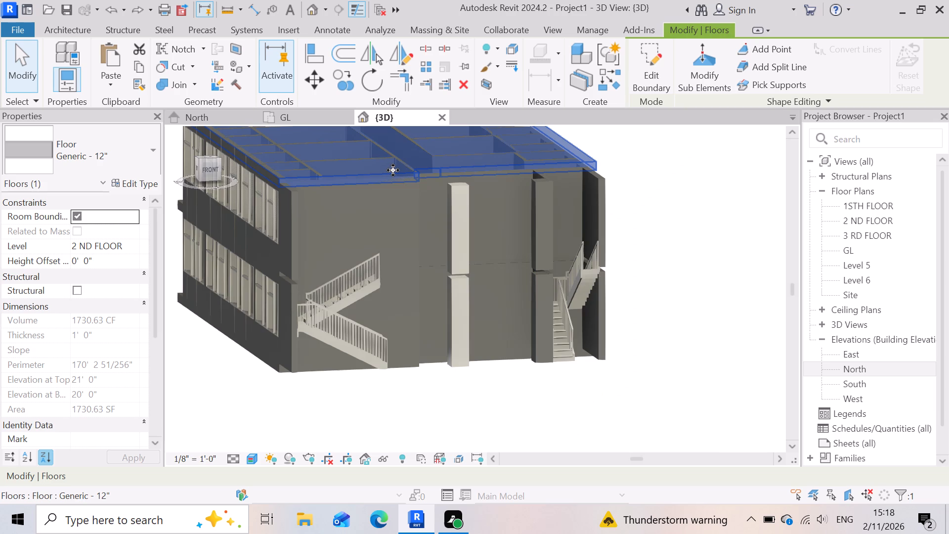
scroll(399, 342, up, 2)
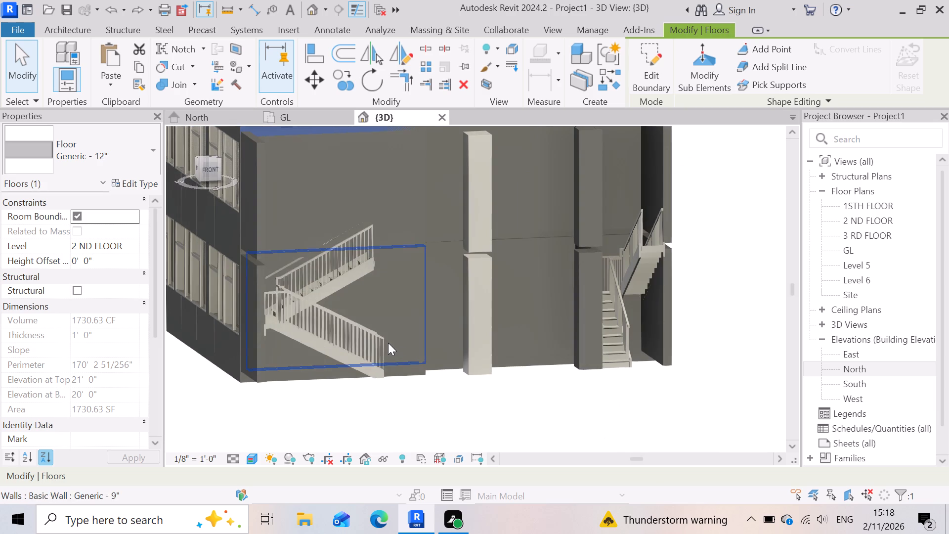
scroll(431, 311, down, 2)
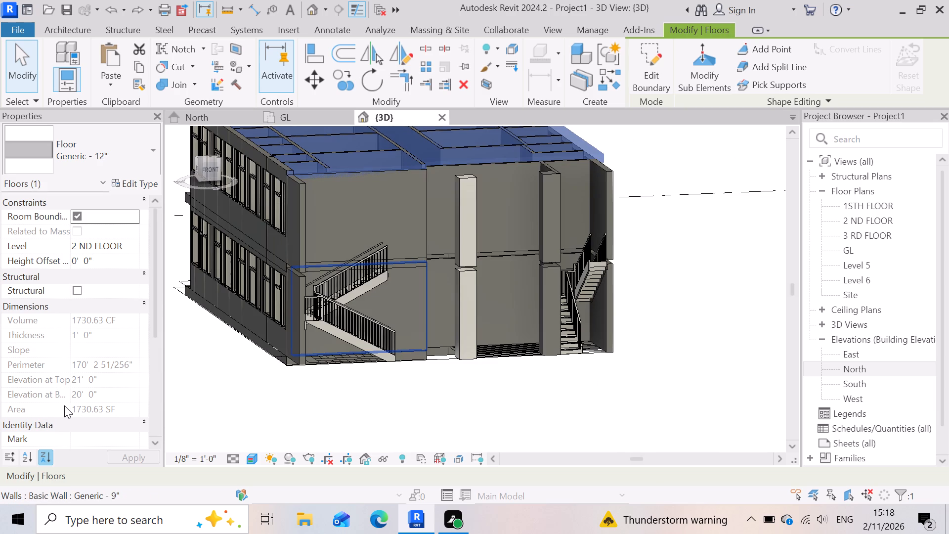
click(518, 417)
scroll(392, 256, up, 9)
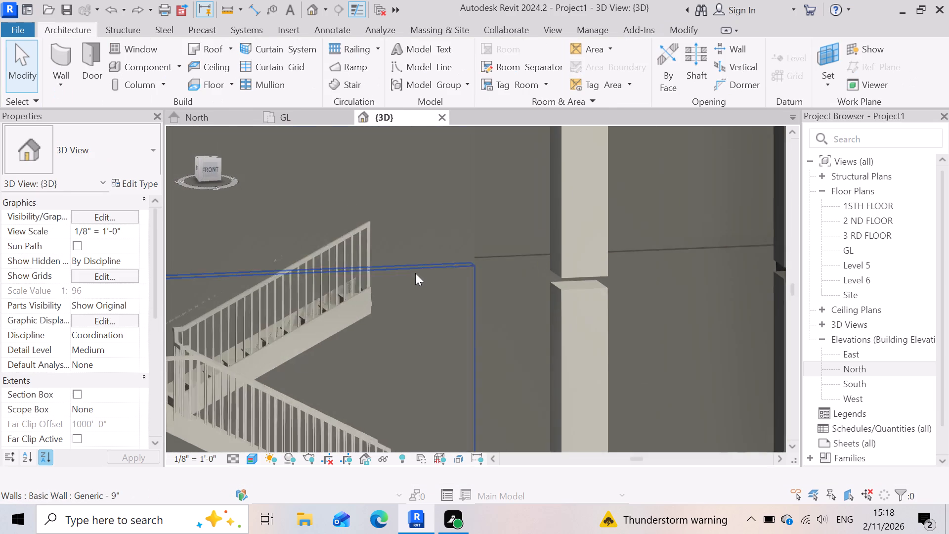
click(415, 270)
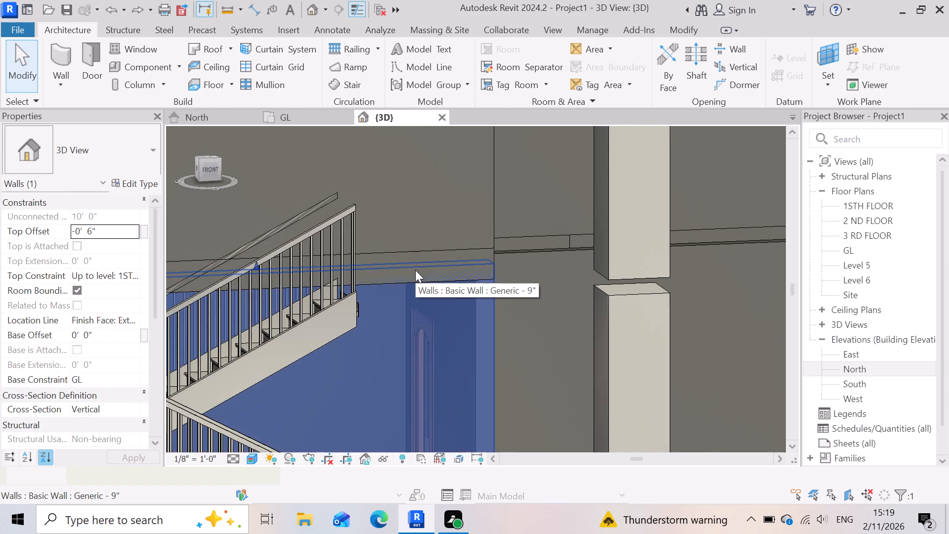
scroll(415, 270, up, 1)
scroll(459, 285, down, 11)
click(178, 421)
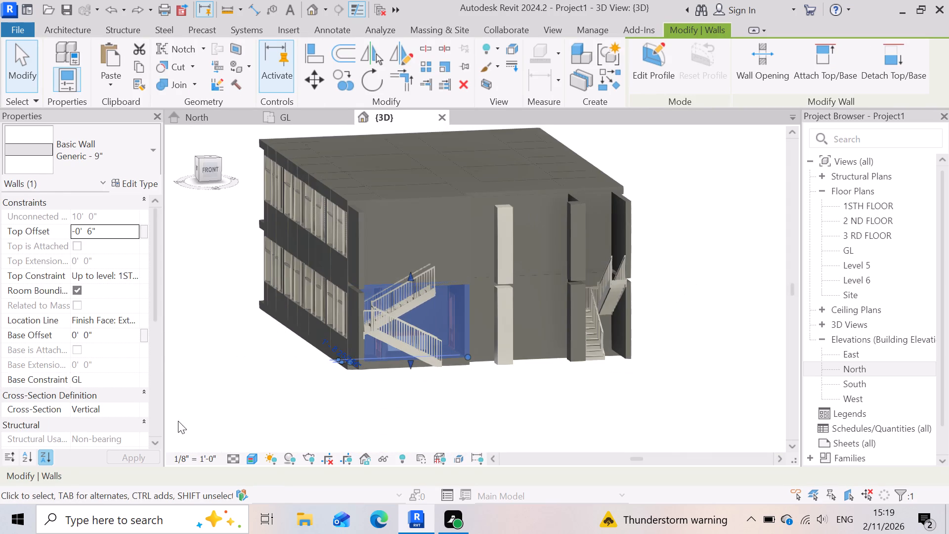
scroll(325, 324, up, 10)
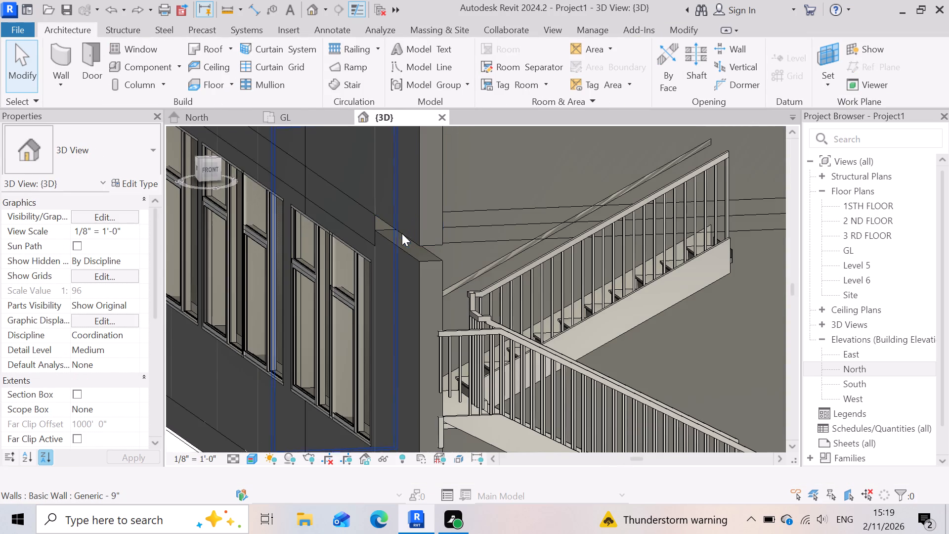
Delete the Generic - 12" floor slab on the 1STH FLOOR level, between the two storeys, in the 3D view.
click(381, 225)
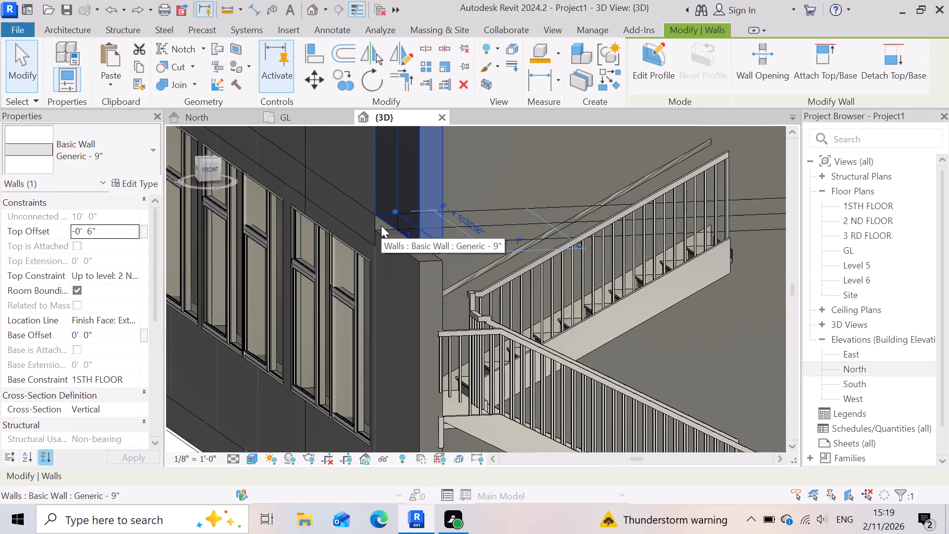
scroll(381, 225, down, 4)
click(192, 379)
scroll(349, 244, up, 5)
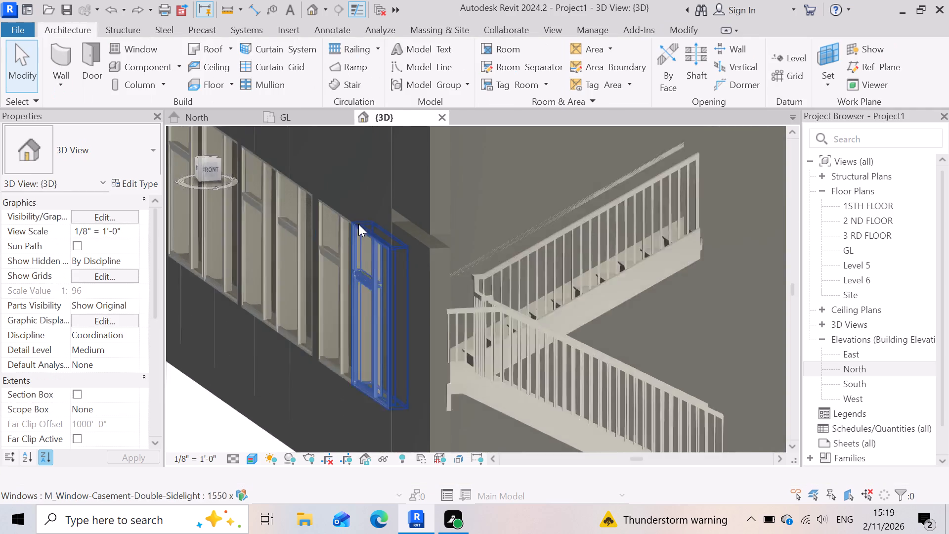
scroll(358, 224, up, 4)
scroll(420, 213, up, 3)
click(454, 205)
scroll(454, 205, up, 1)
scroll(430, 209, down, 15)
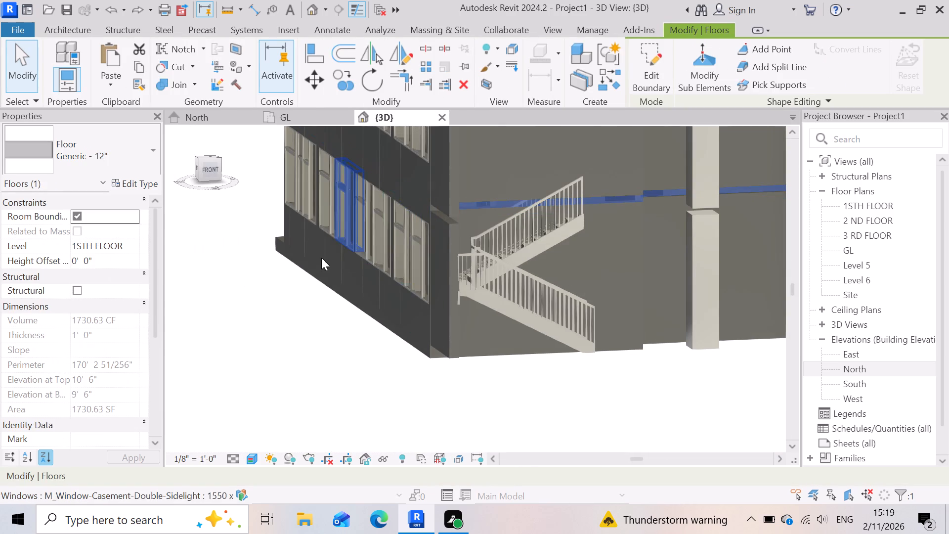
scroll(337, 306, down, 7)
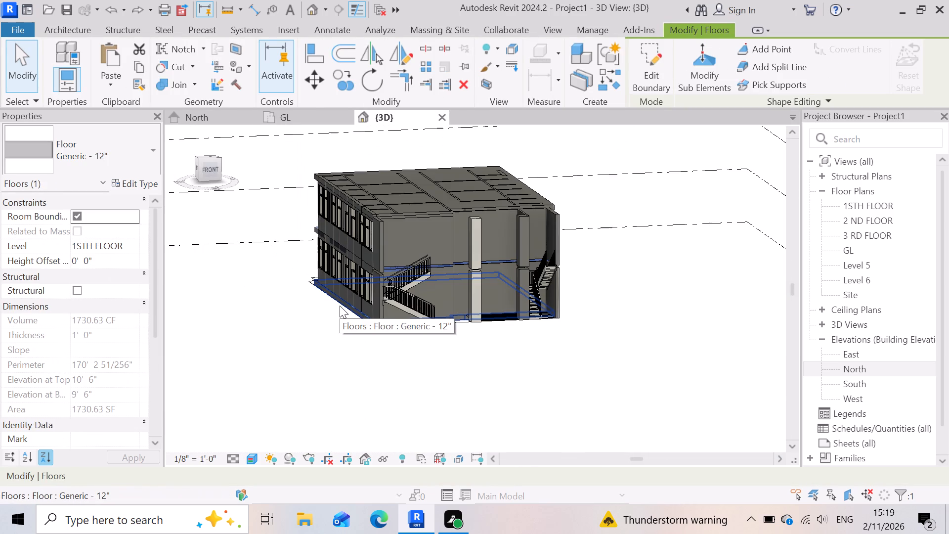
scroll(603, 300, up, 4)
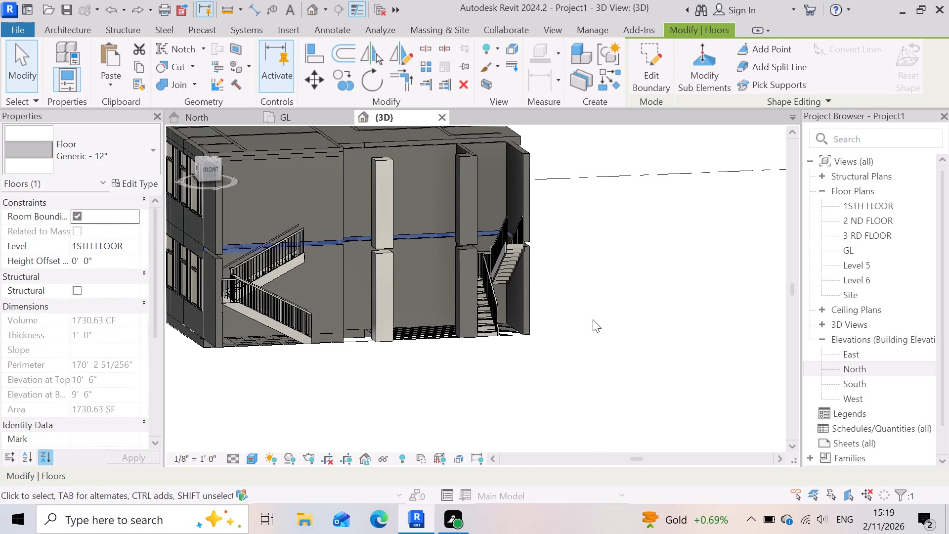
key(Delete)
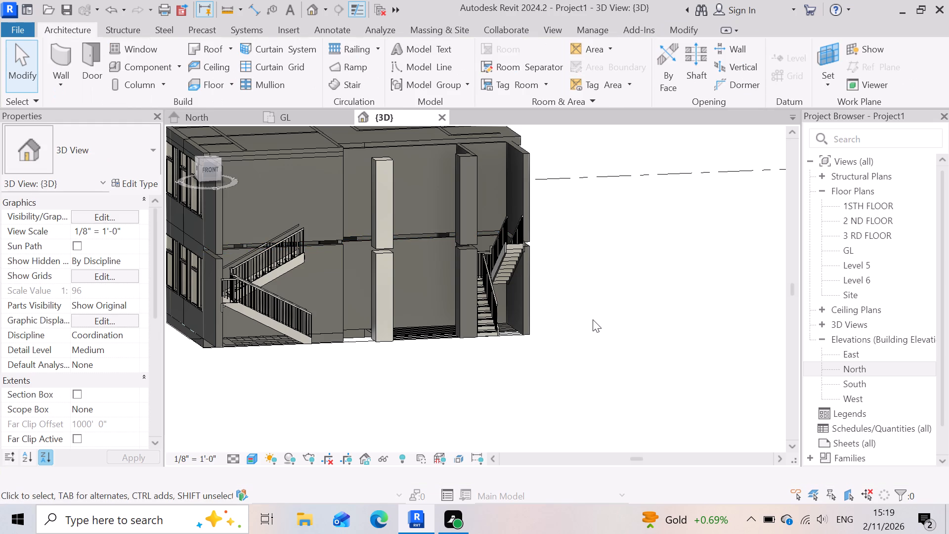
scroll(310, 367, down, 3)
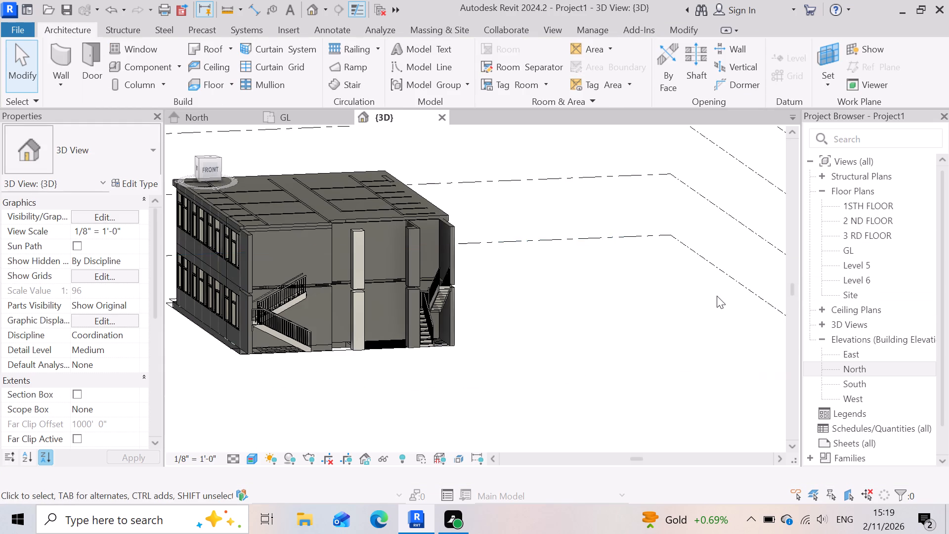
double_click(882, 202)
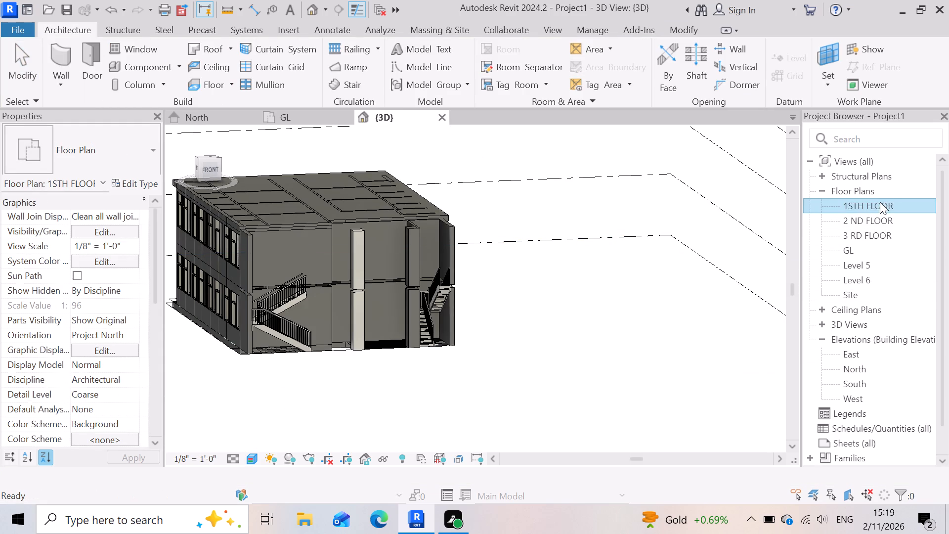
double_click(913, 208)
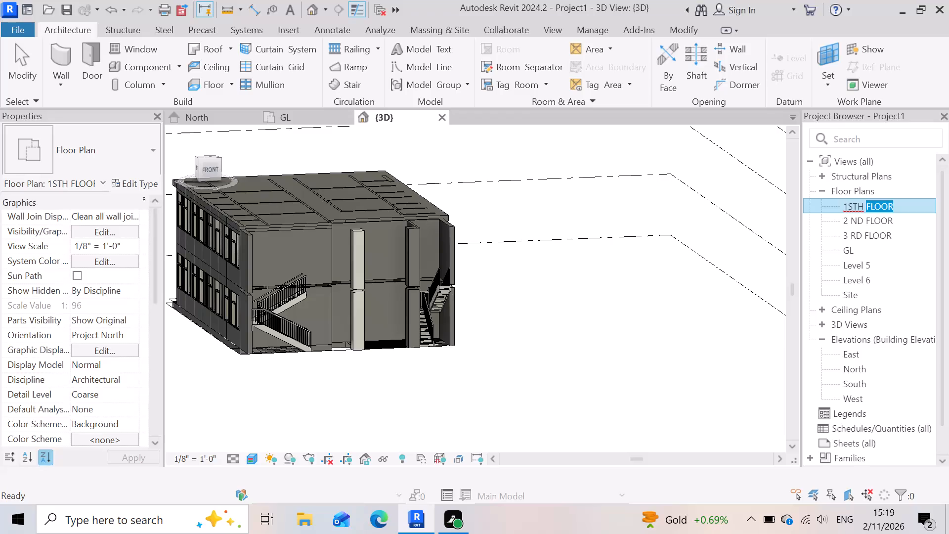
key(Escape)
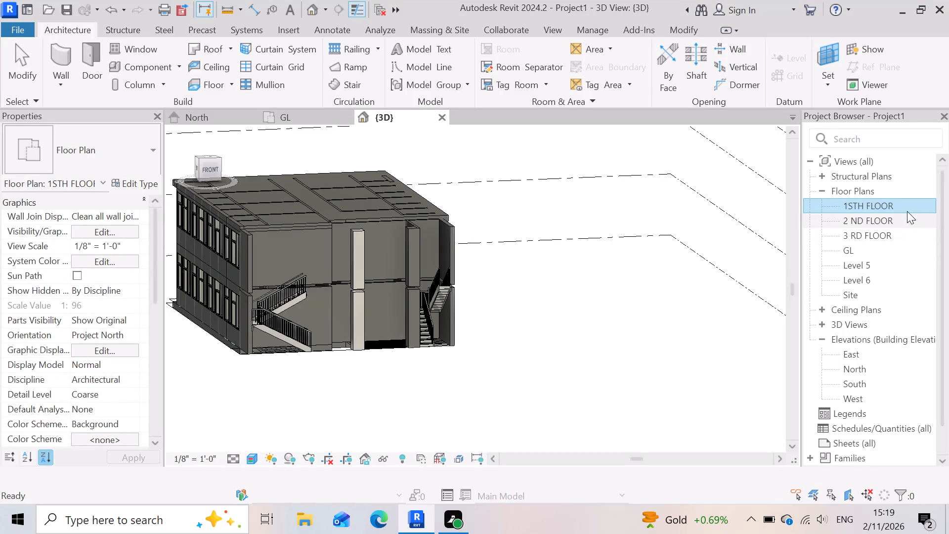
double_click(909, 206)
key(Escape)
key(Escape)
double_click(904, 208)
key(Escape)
Examine the GL floor plan, from the entrance steps and stairs to the bedrooms along the passage.
click(304, 112)
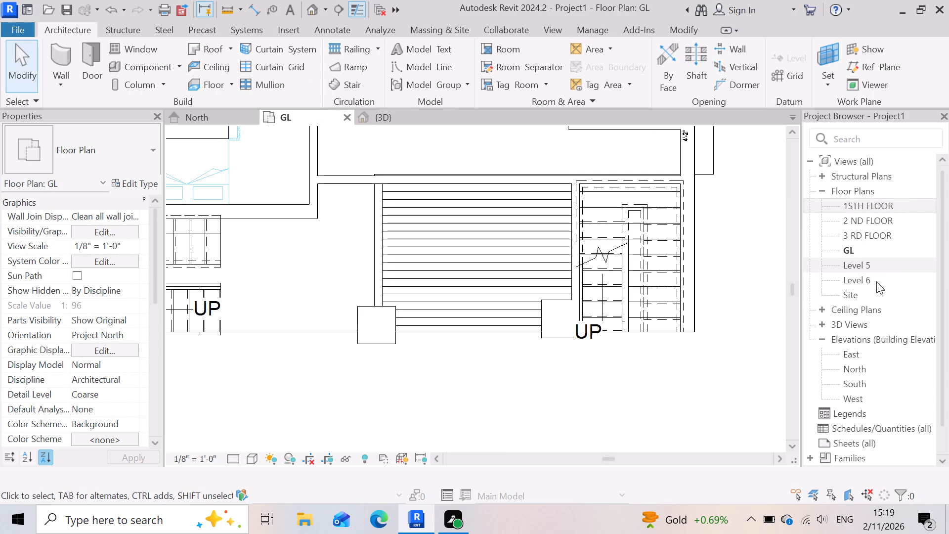
click(874, 209)
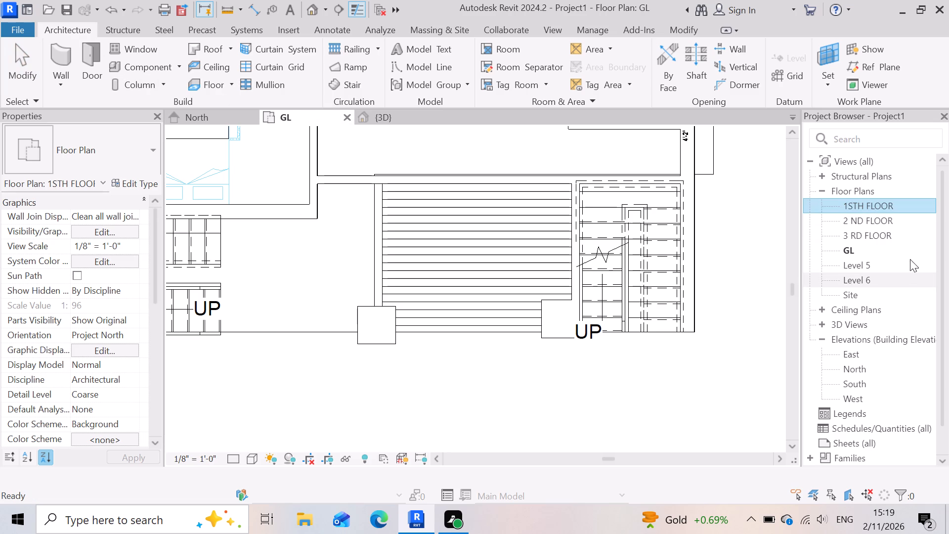
click(857, 251)
double_click(857, 251)
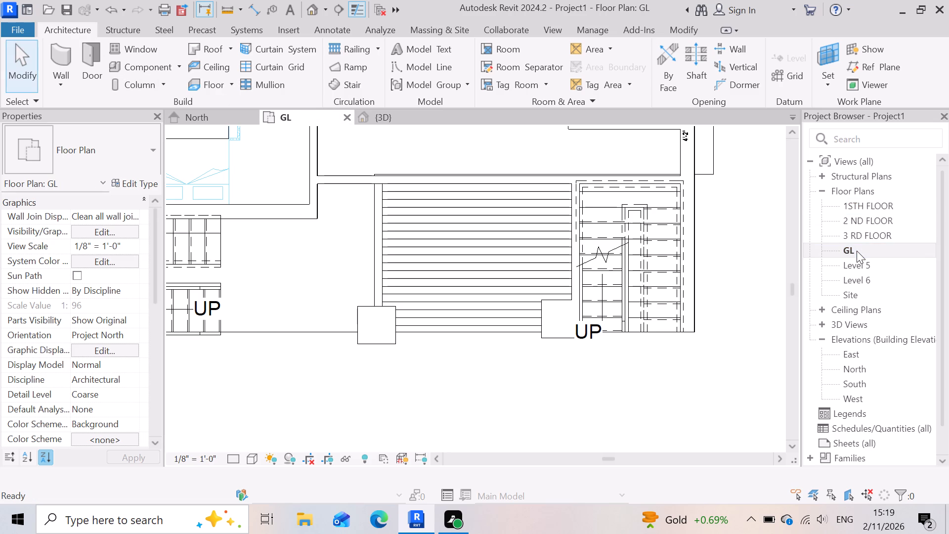
double_click(857, 251)
scroll(425, 323, down, 5)
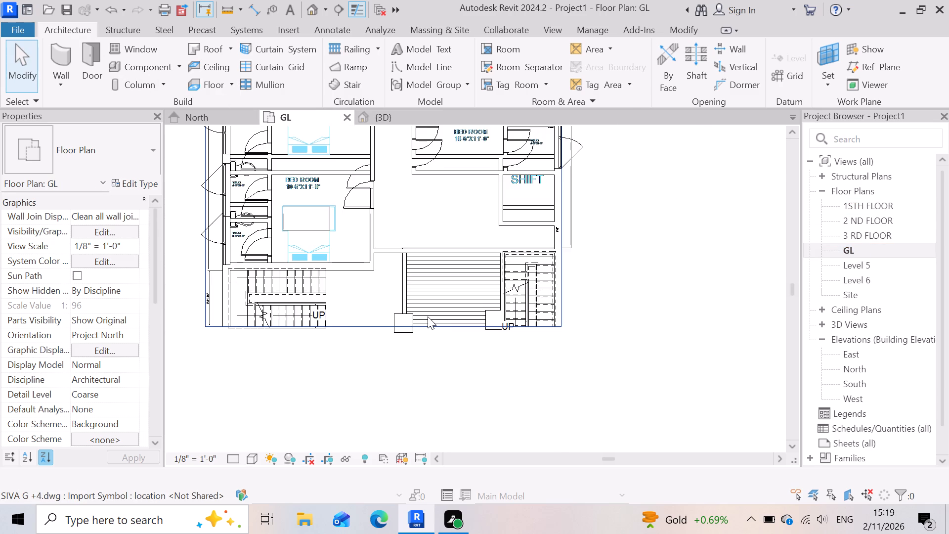
scroll(428, 316, down, 8)
scroll(407, 202, up, 6)
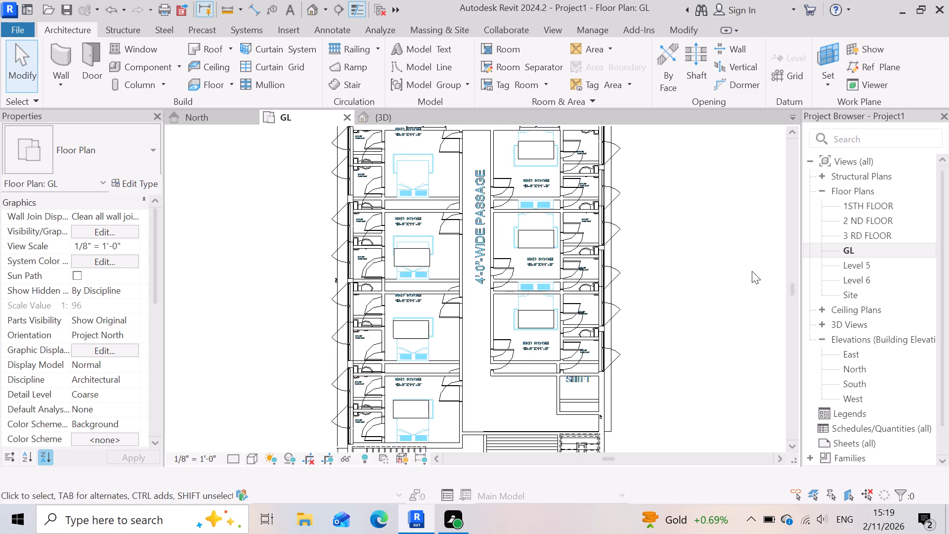
Examine the 2 ND FLOOR and 1STH FLOOR plans and compare them with the GL plan around the stair.
double_click(876, 221)
triple_click(876, 221)
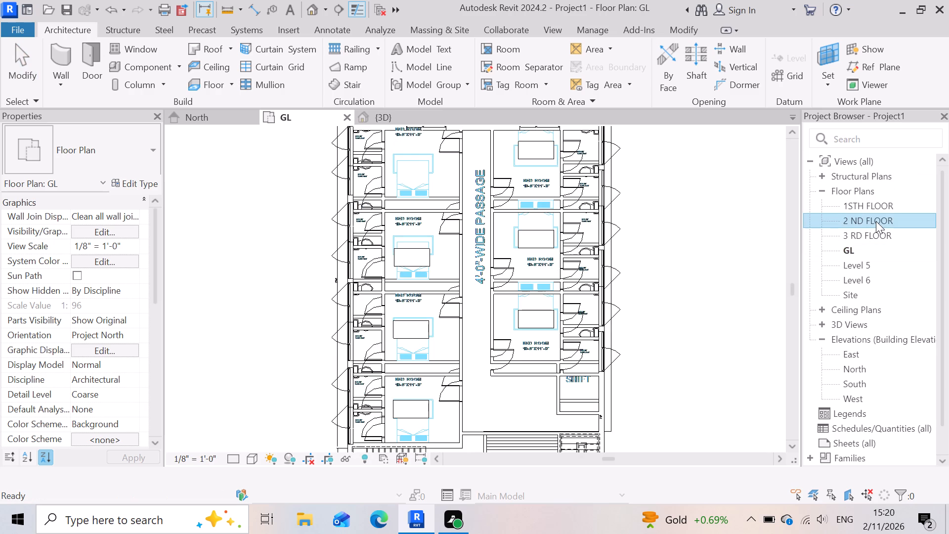
scroll(555, 284, down, 4)
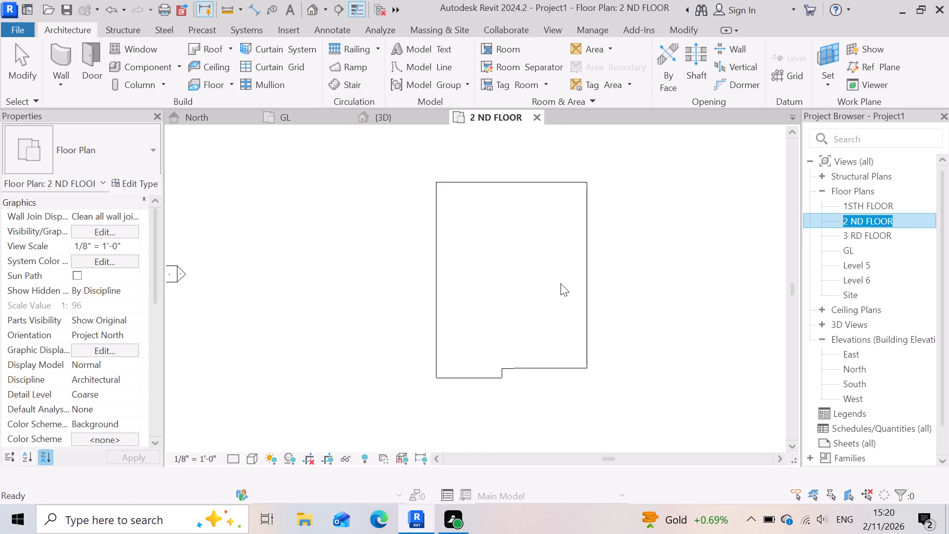
scroll(561, 283, up, 3)
scroll(393, 265, down, 2)
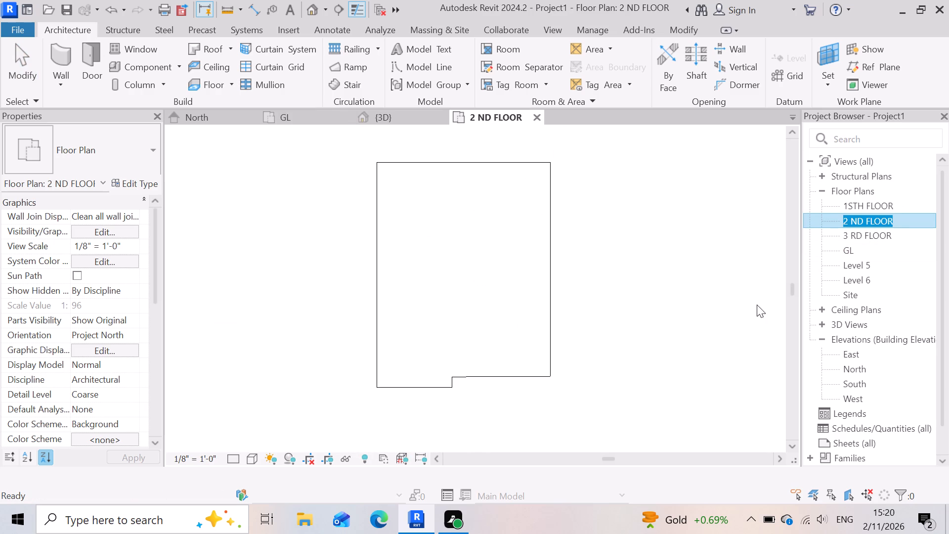
double_click(880, 207)
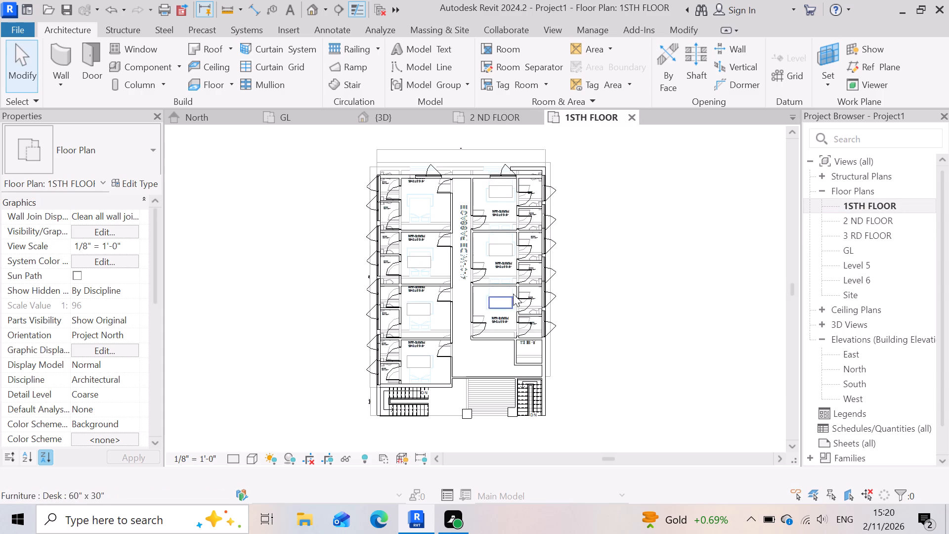
scroll(533, 291, down, 2)
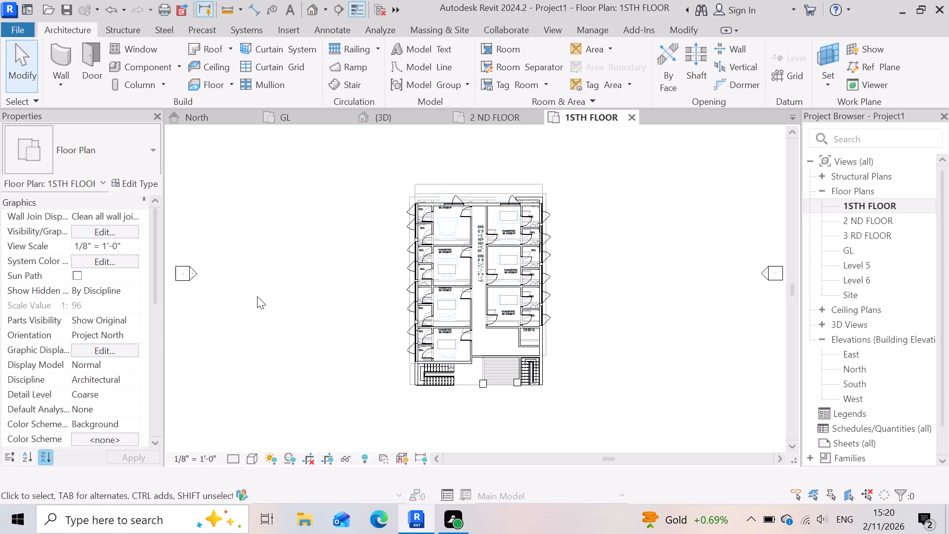
scroll(424, 316, up, 2)
scroll(262, 341, down, 1)
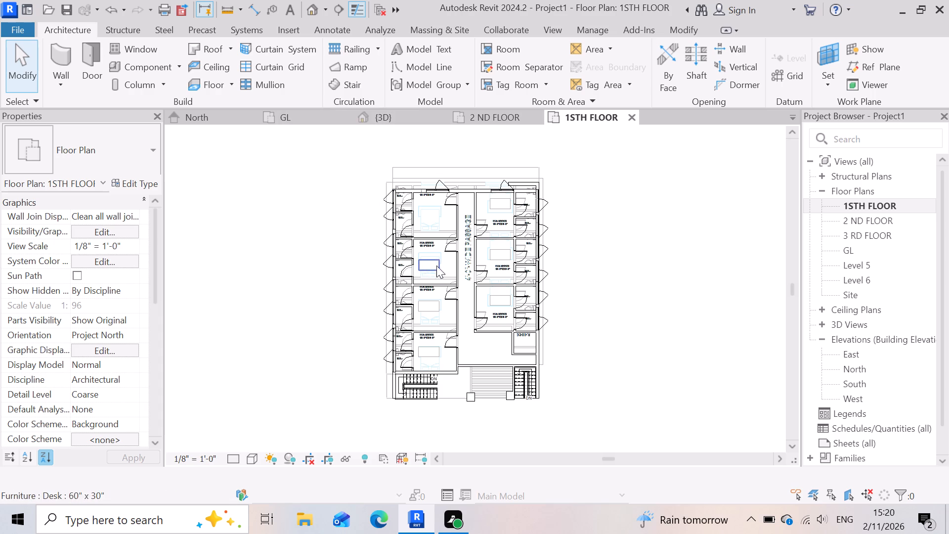
click(318, 114)
scroll(443, 293, down, 3)
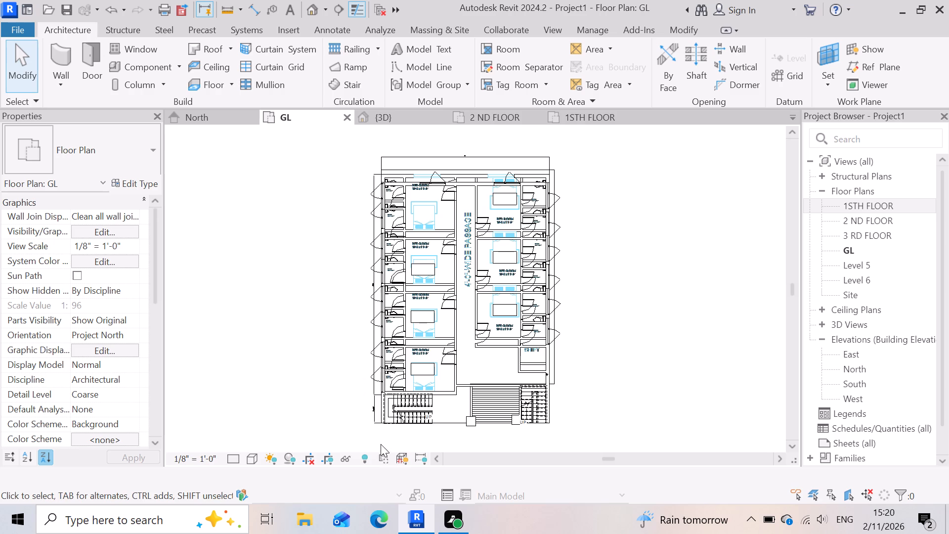
scroll(381, 436, up, 11)
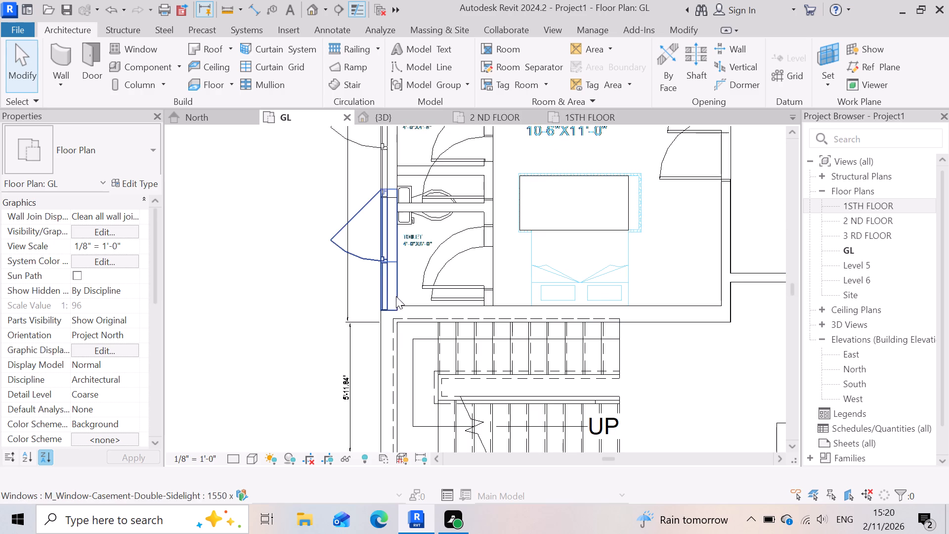
scroll(375, 356, down, 4)
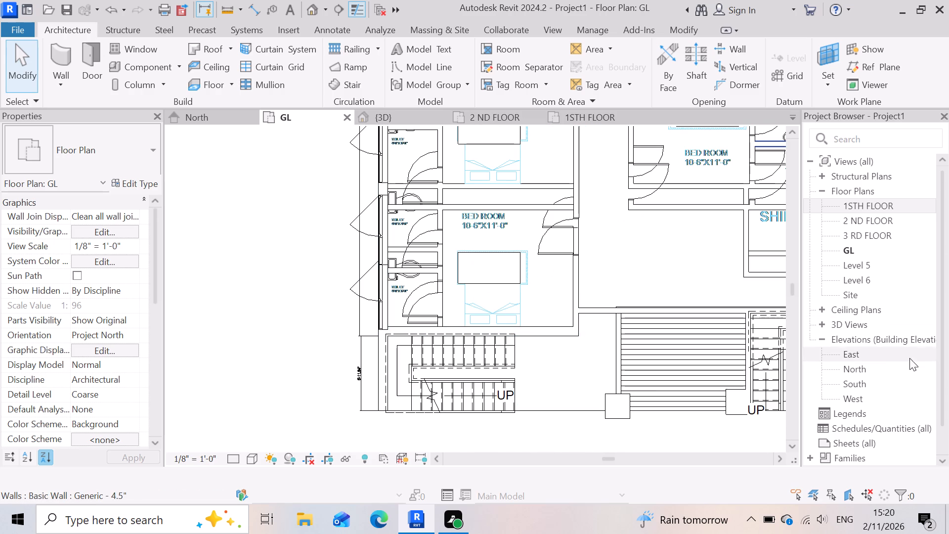
Delete the Generic - 12" floor slab on the 2 ND FLOOR level, above the upper storey, in the North elevation.
double_click(886, 370)
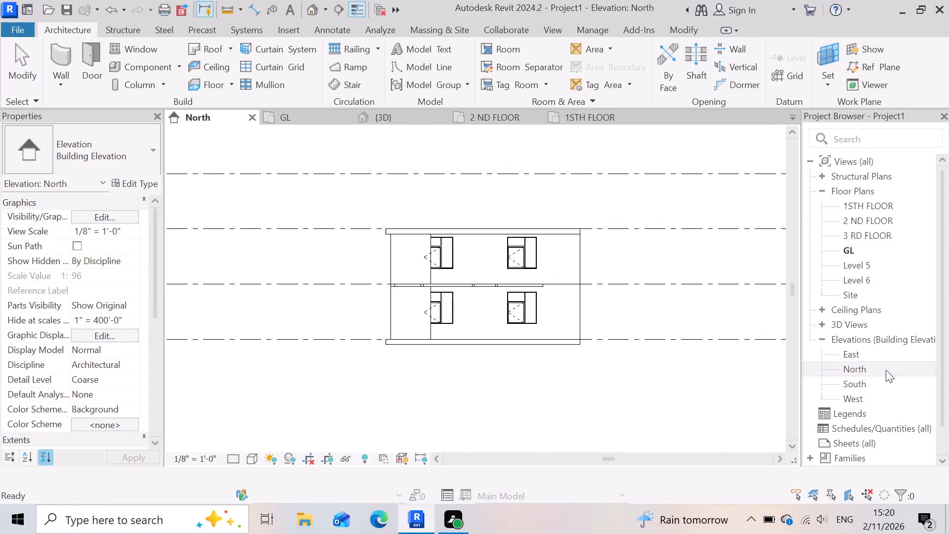
scroll(575, 280, up, 2)
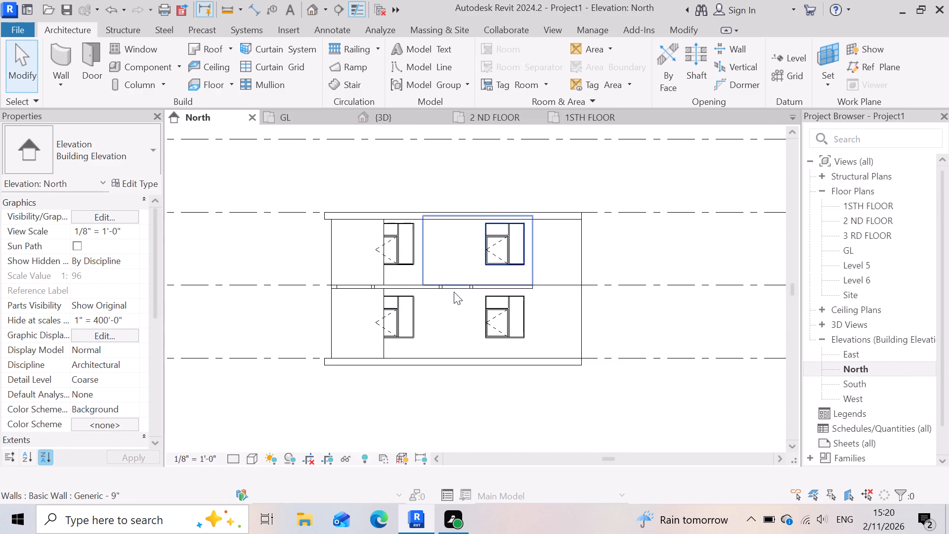
scroll(327, 288, up, 3)
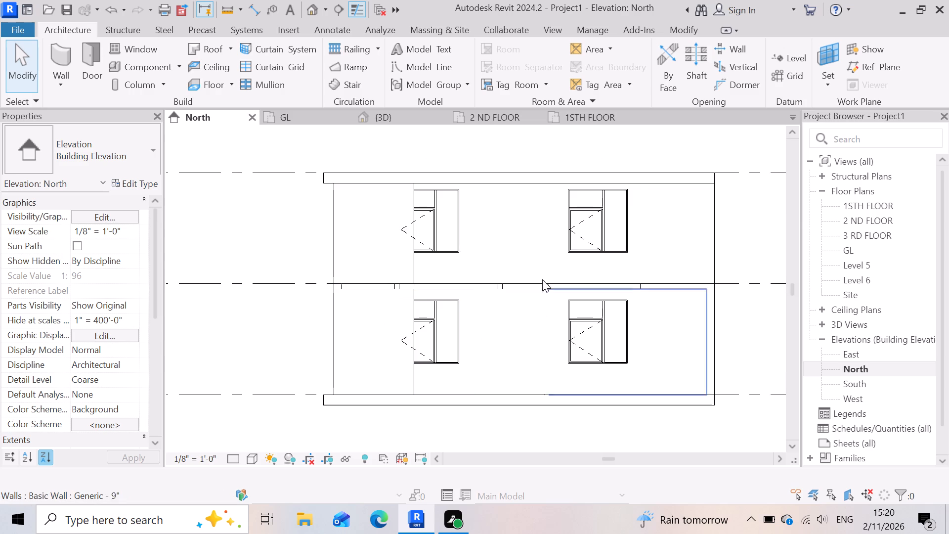
scroll(507, 159, up, 3)
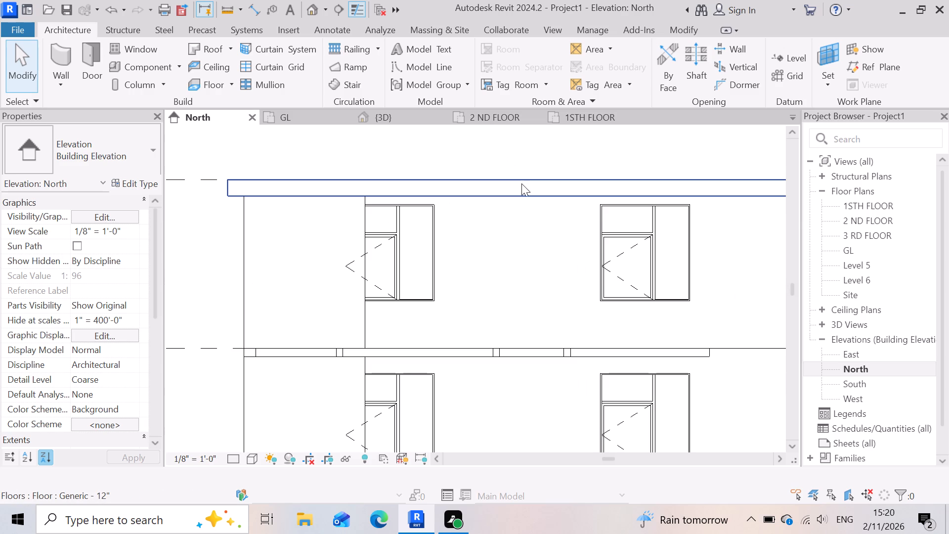
click(521, 183)
scroll(513, 254, down, 3)
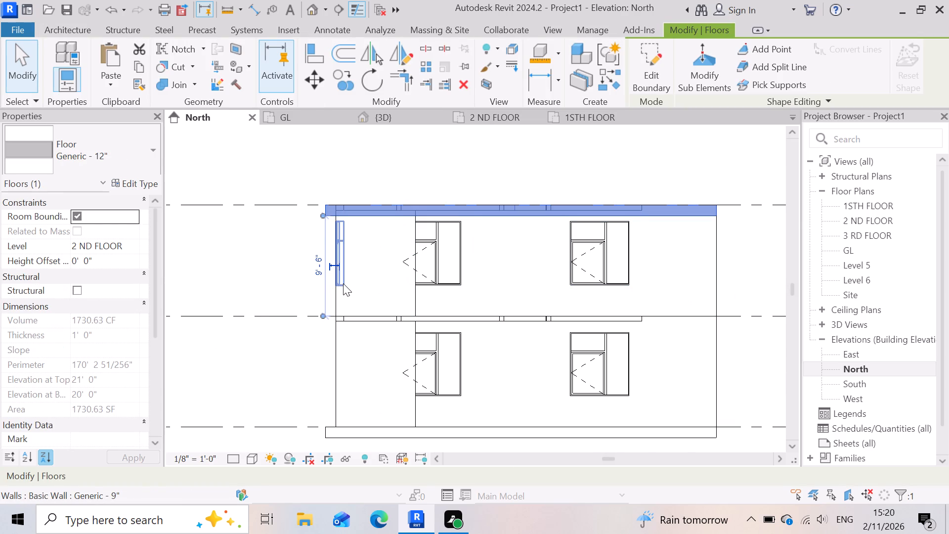
key(Delete)
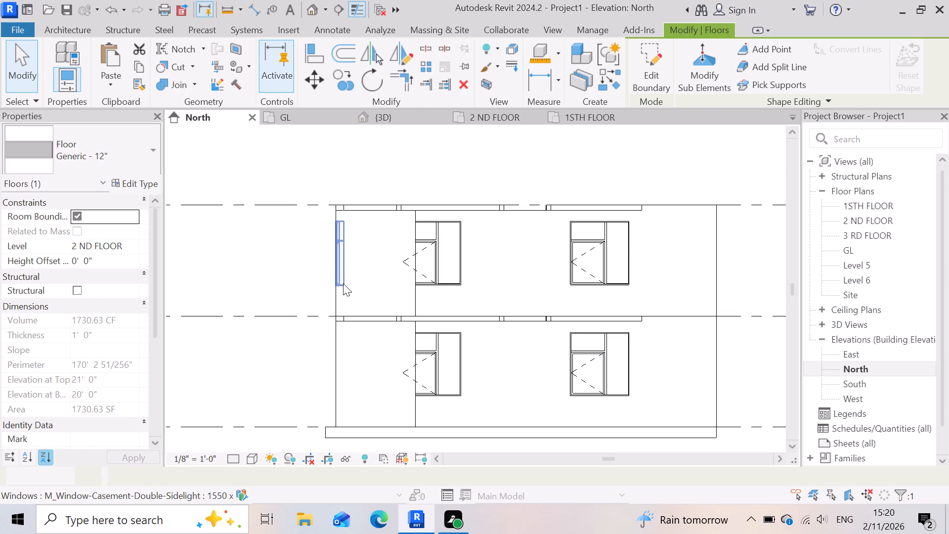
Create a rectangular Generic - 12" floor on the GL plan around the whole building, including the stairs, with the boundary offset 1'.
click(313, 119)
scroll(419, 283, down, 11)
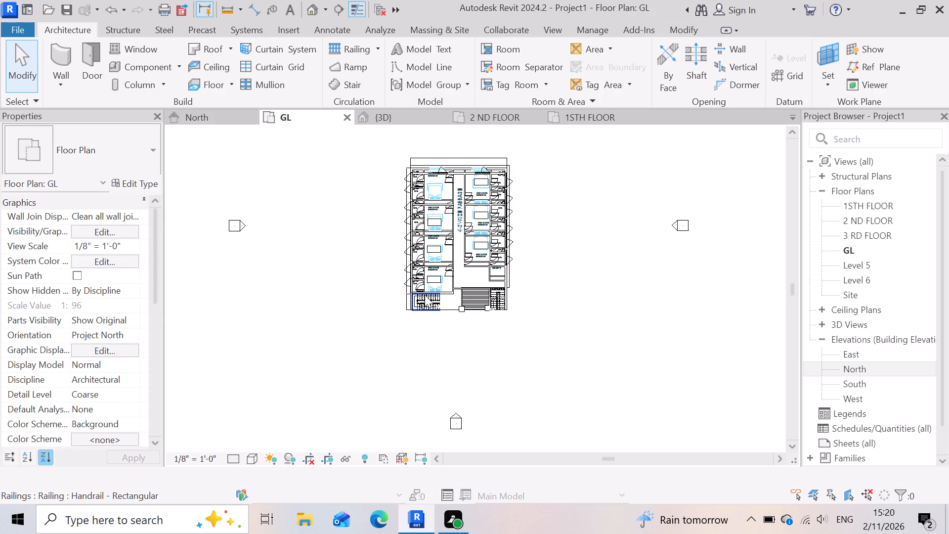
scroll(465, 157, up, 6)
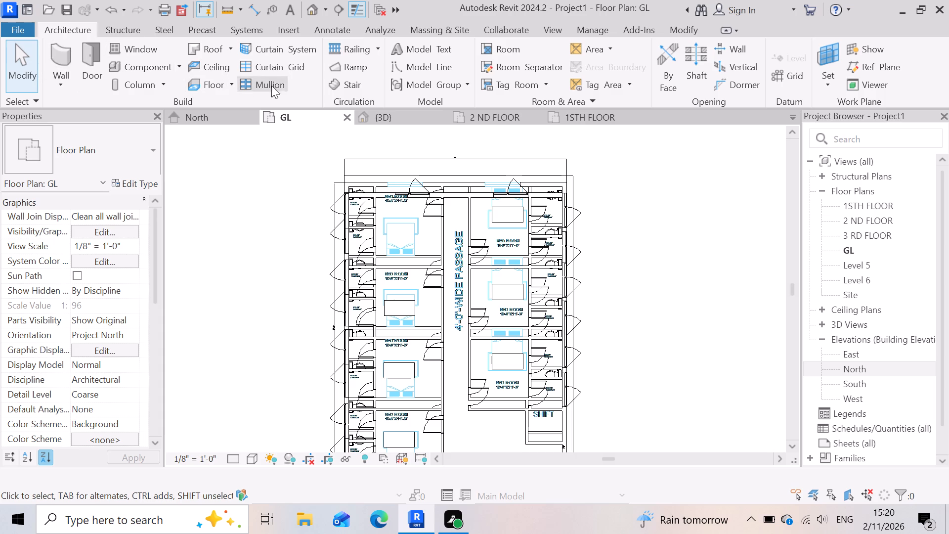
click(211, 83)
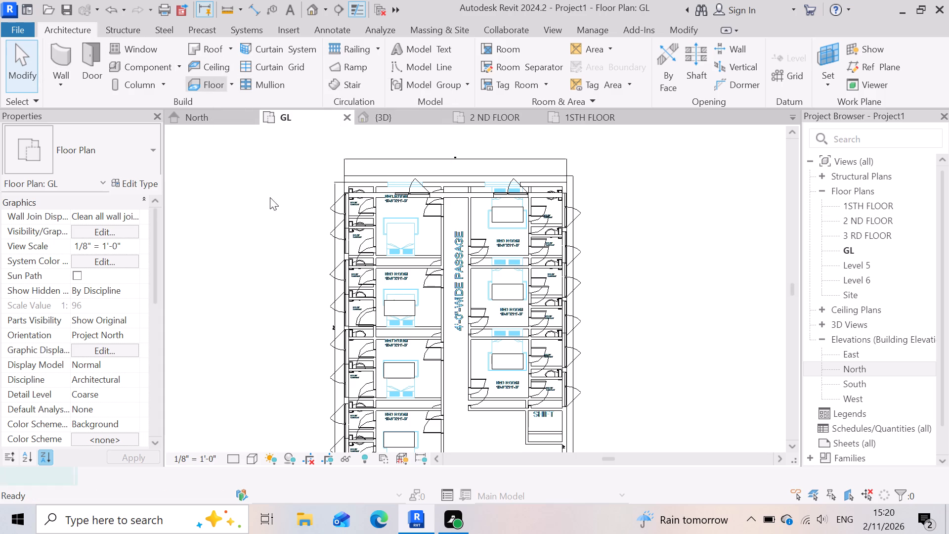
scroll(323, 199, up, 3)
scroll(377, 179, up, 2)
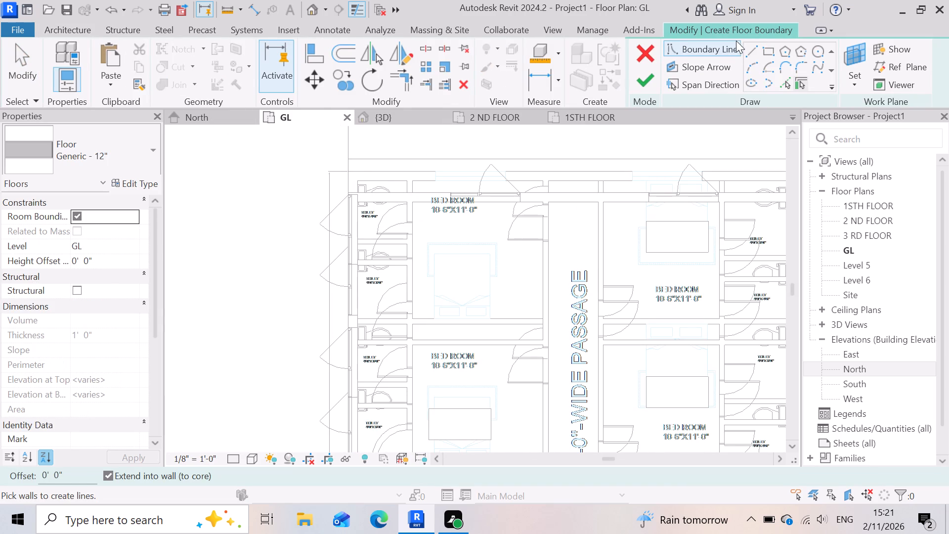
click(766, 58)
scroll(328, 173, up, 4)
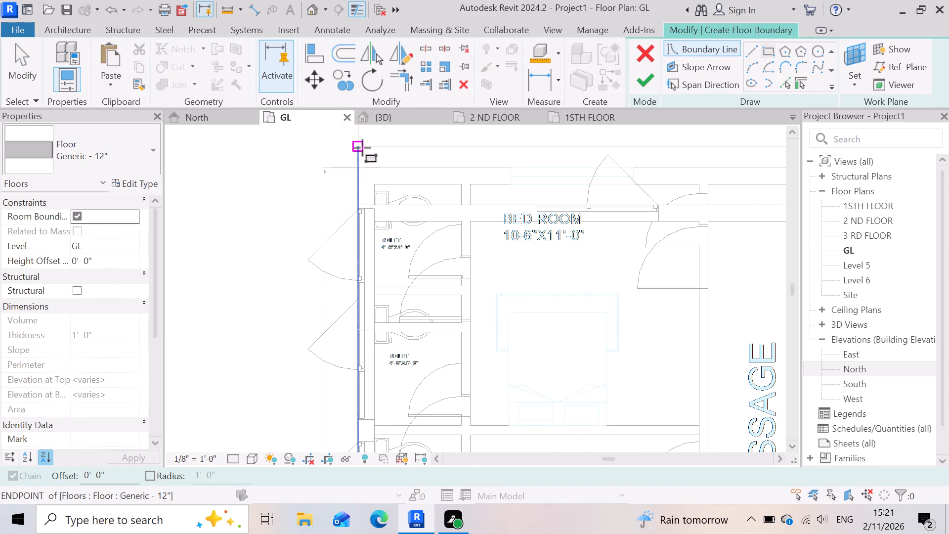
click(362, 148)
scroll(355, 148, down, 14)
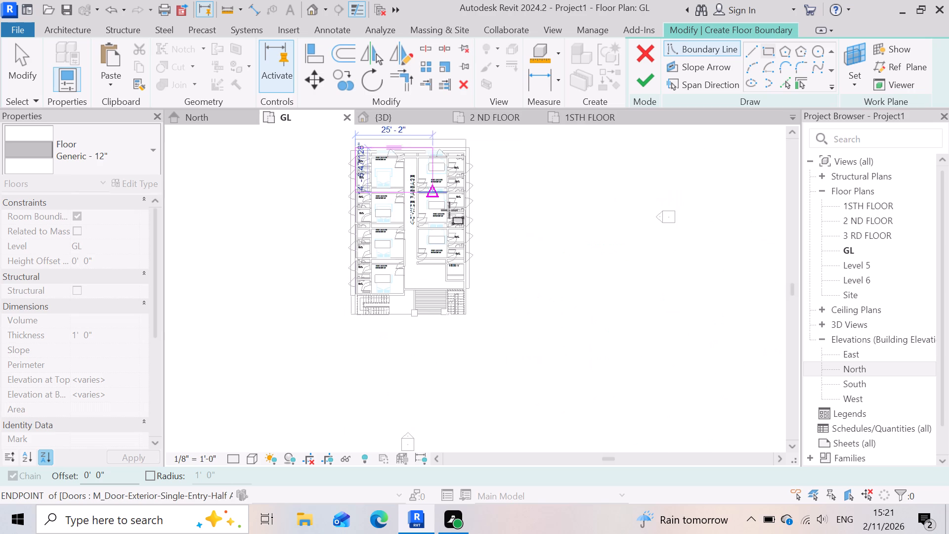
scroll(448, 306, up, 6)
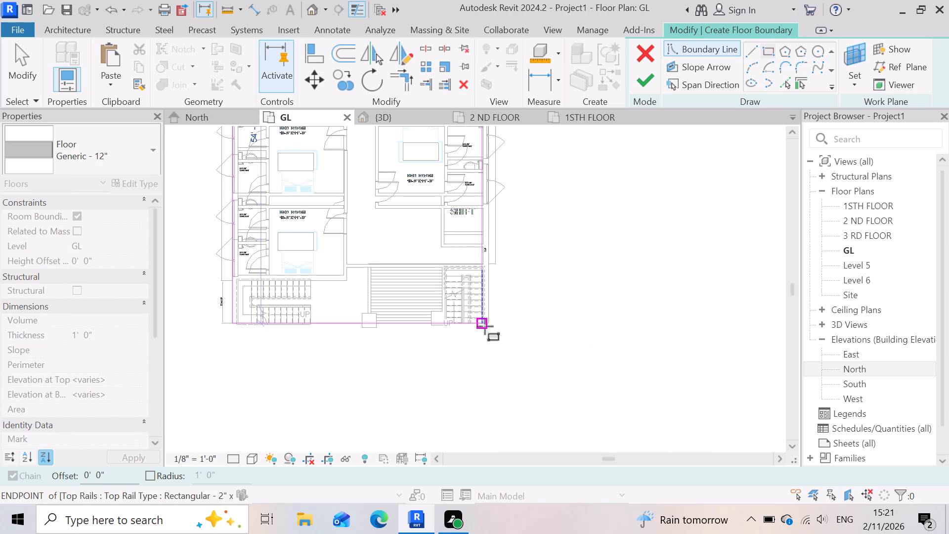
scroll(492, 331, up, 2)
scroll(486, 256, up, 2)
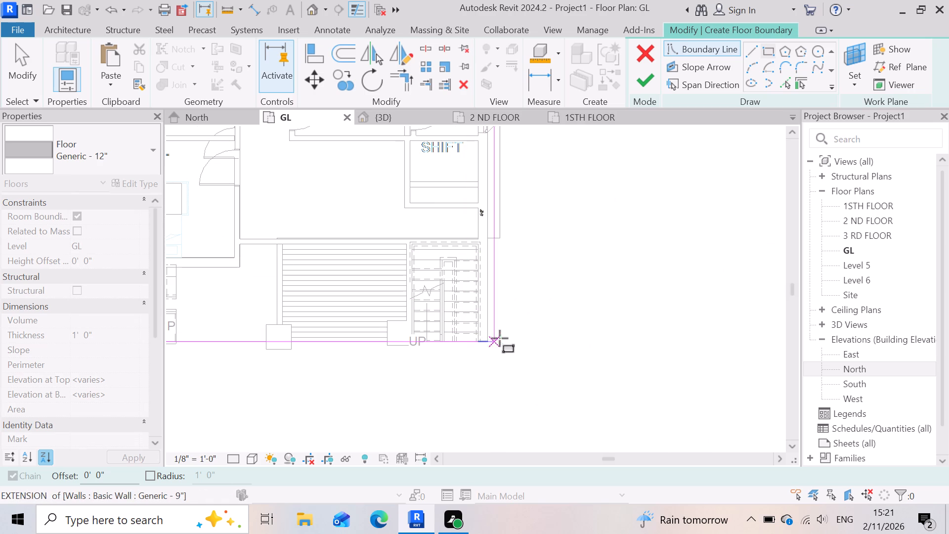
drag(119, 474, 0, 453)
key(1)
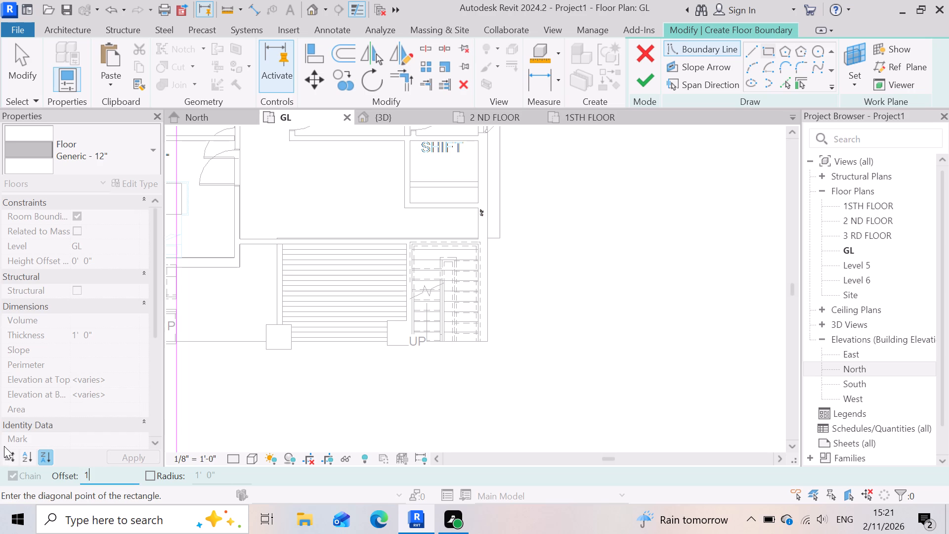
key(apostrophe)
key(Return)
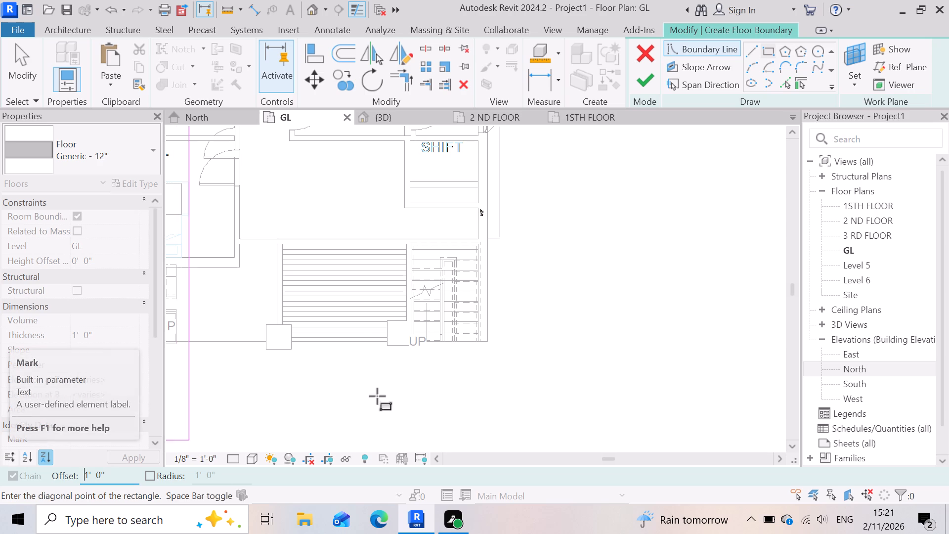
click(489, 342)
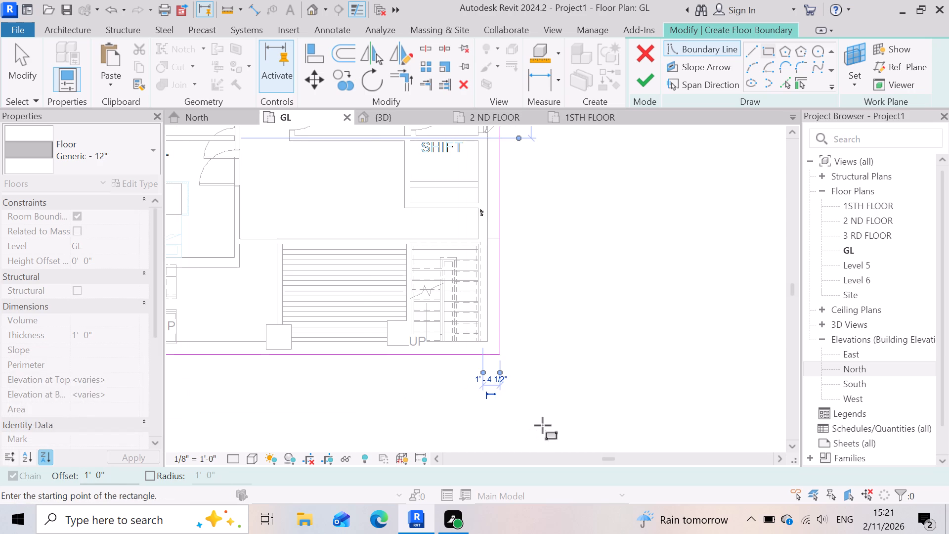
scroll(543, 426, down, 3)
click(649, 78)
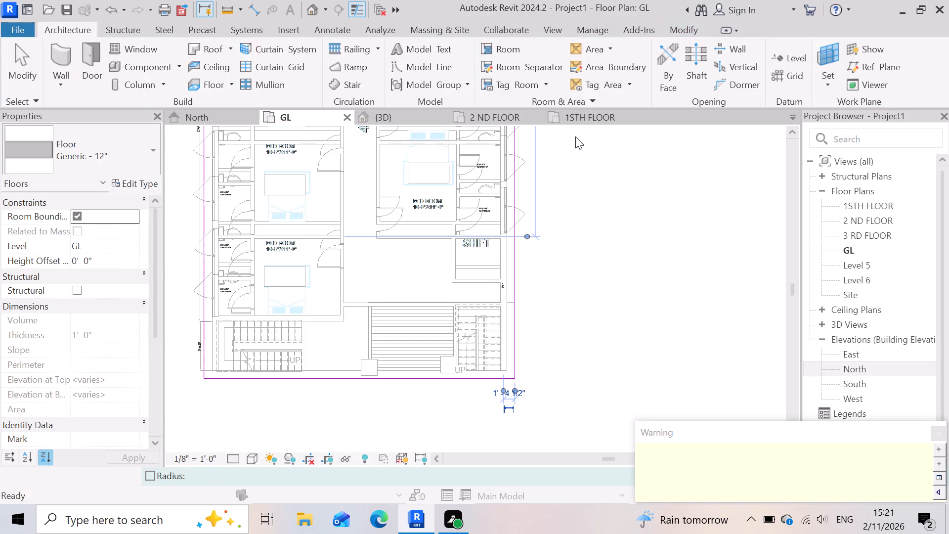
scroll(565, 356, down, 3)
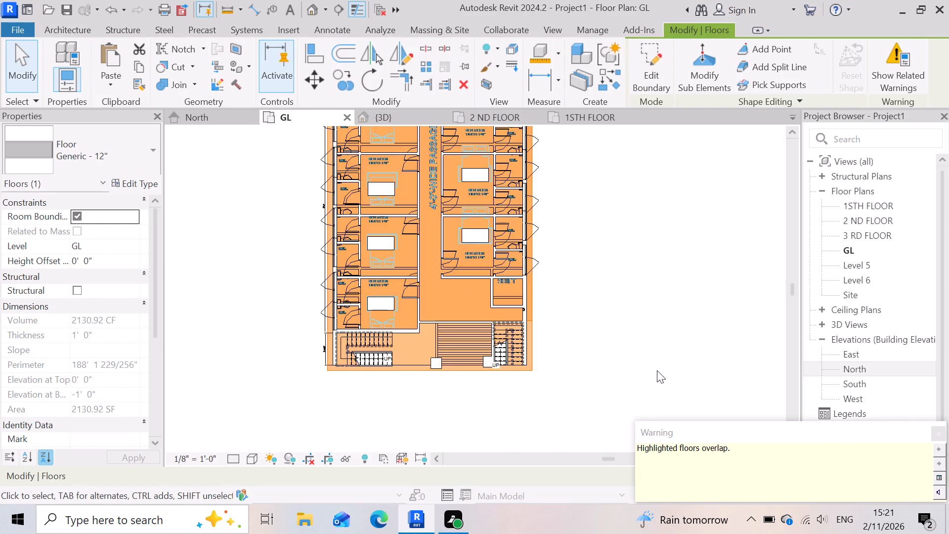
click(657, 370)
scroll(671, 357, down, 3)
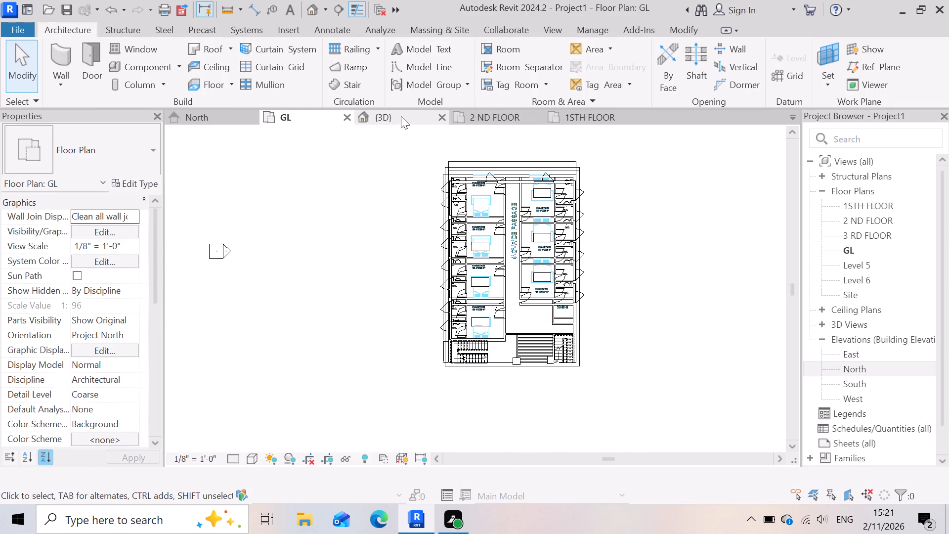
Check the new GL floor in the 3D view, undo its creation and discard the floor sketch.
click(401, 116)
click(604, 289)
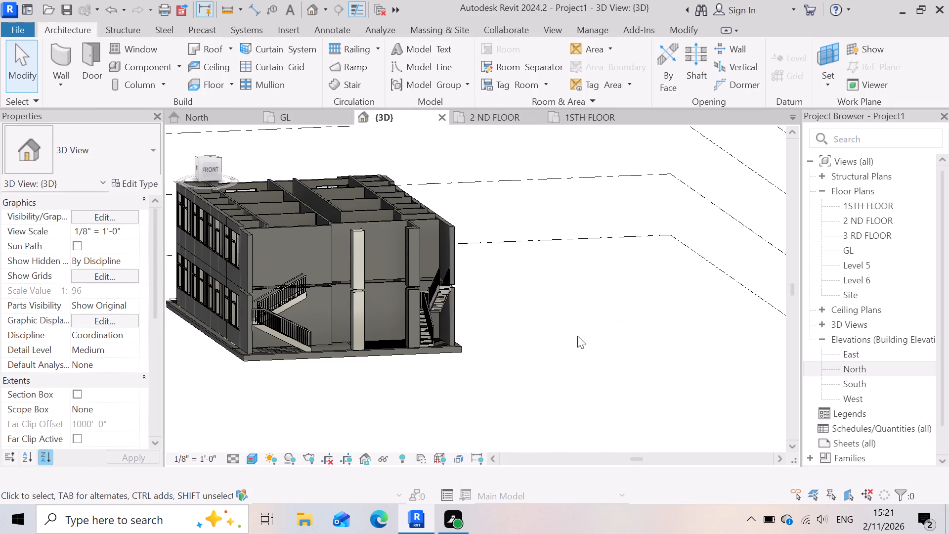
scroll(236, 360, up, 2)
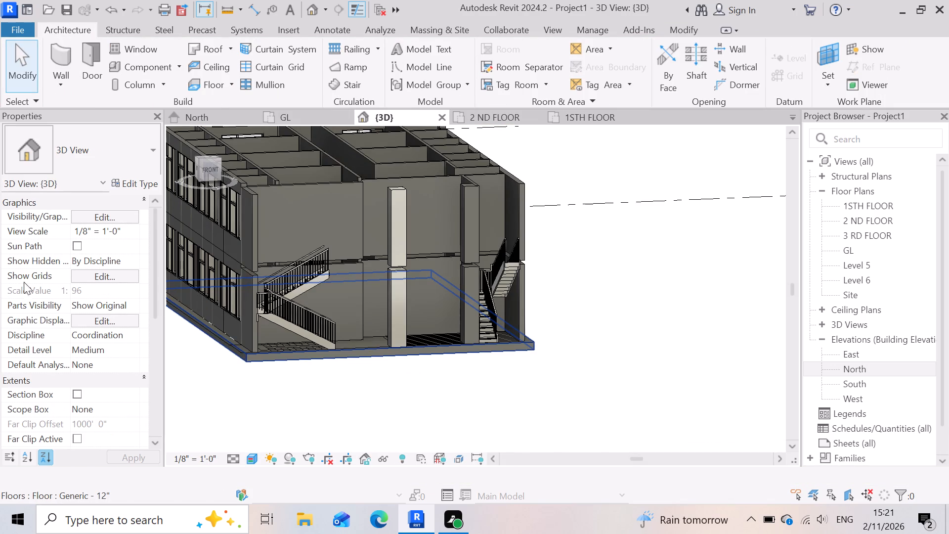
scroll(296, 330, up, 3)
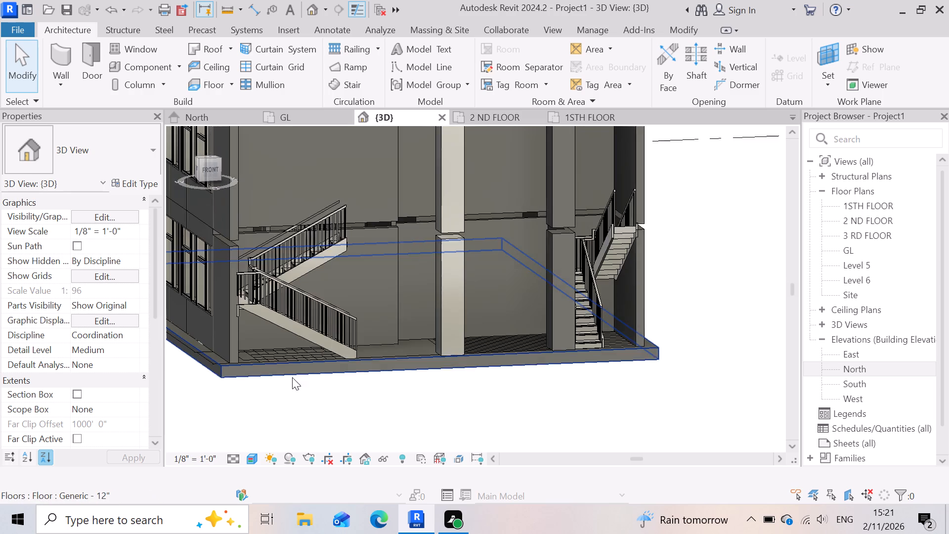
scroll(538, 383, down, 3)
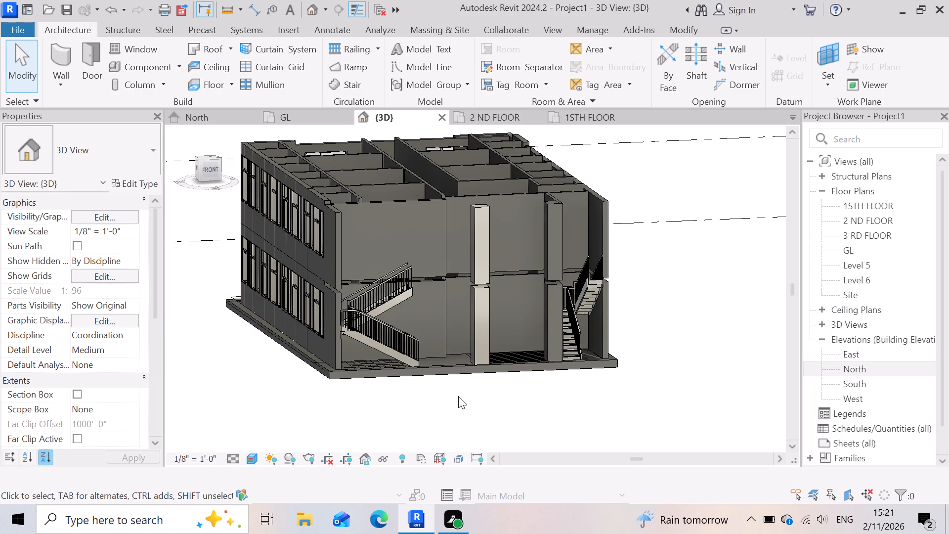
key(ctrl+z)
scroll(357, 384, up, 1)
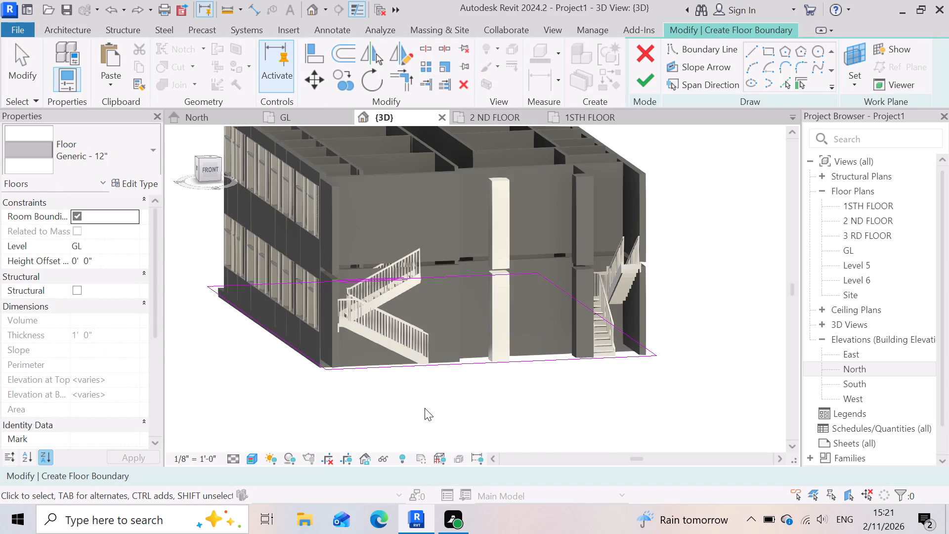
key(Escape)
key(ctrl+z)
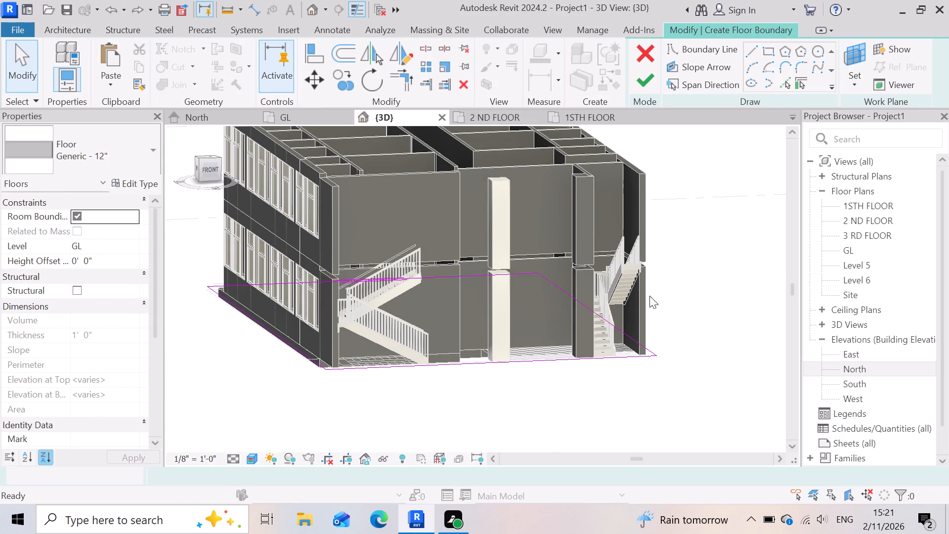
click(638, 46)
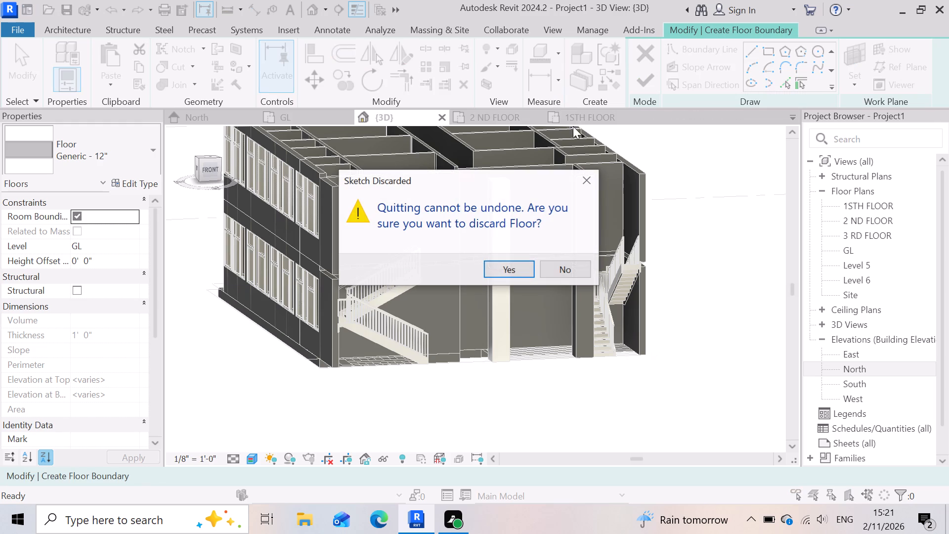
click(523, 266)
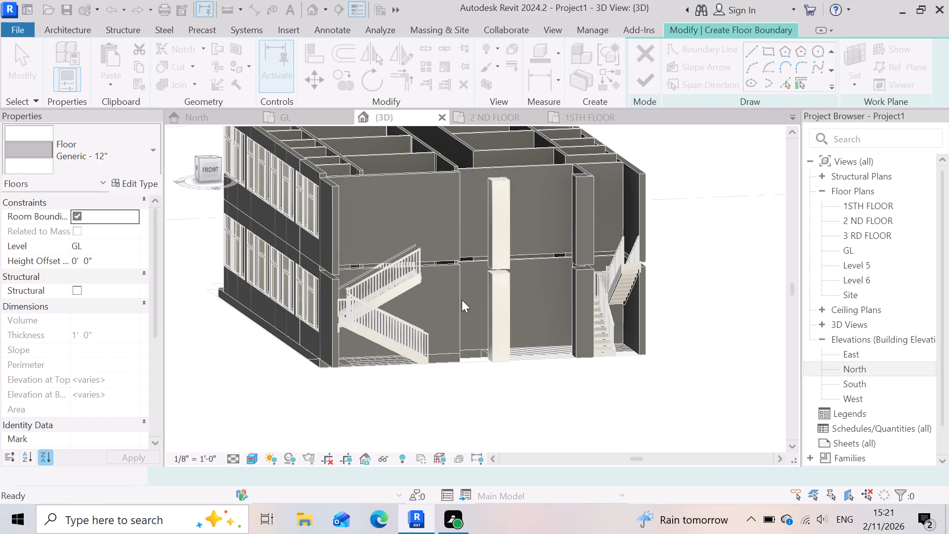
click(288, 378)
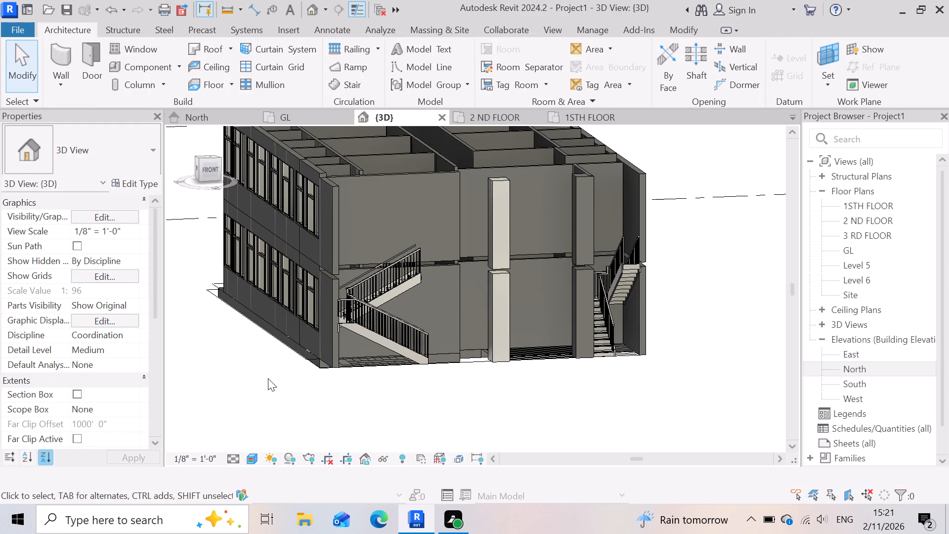
Examine the existing GL floor slab in the 3D view, especially its edge at the front corner beside the stair.
scroll(268, 378, up, 5)
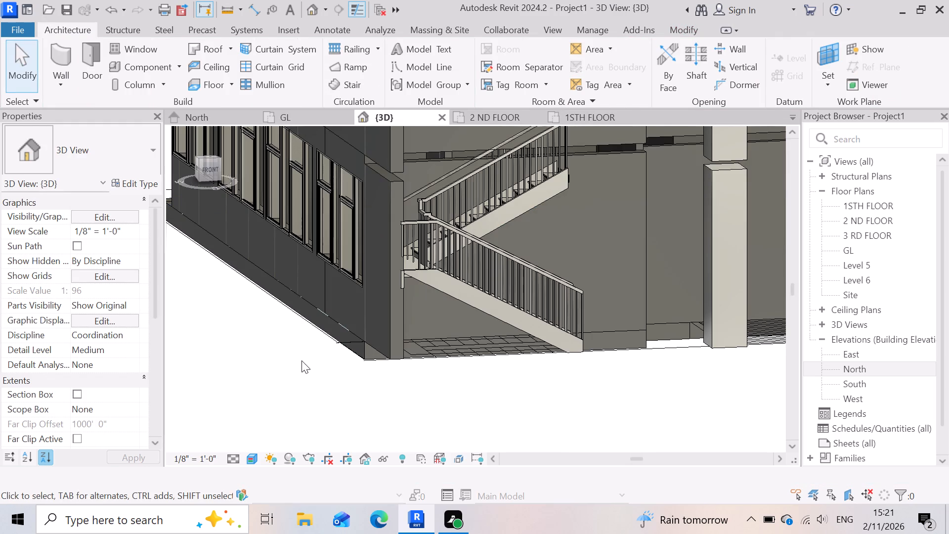
scroll(330, 349, up, 6)
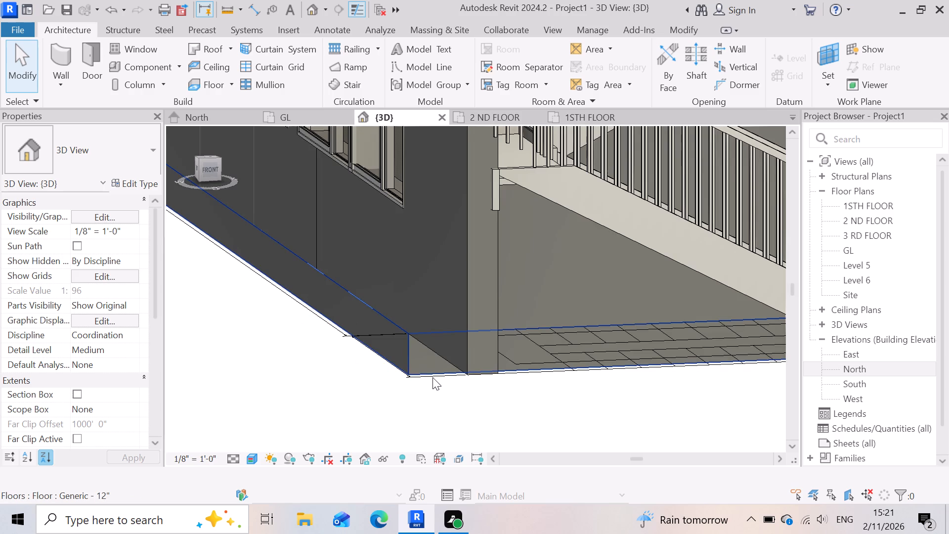
click(427, 365)
scroll(427, 364, down, 3)
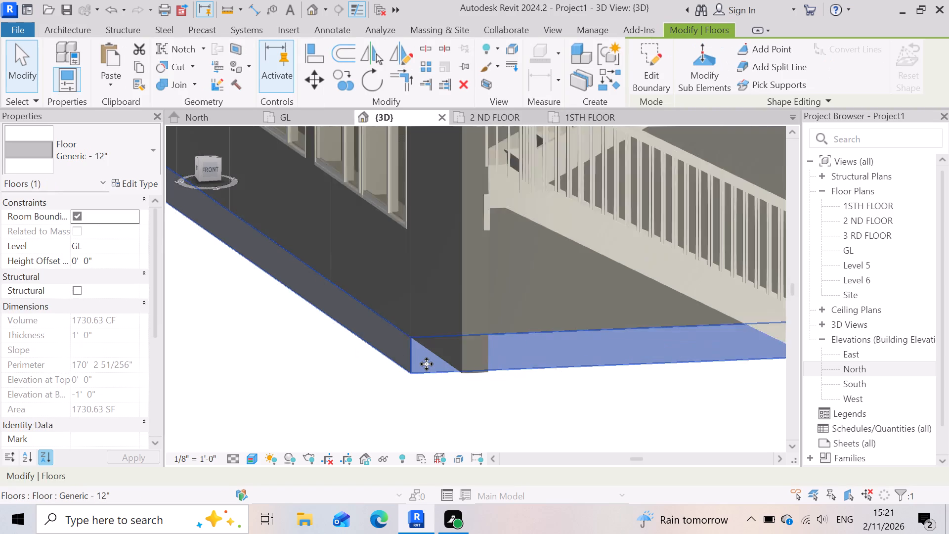
scroll(427, 364, down, 6)
click(302, 379)
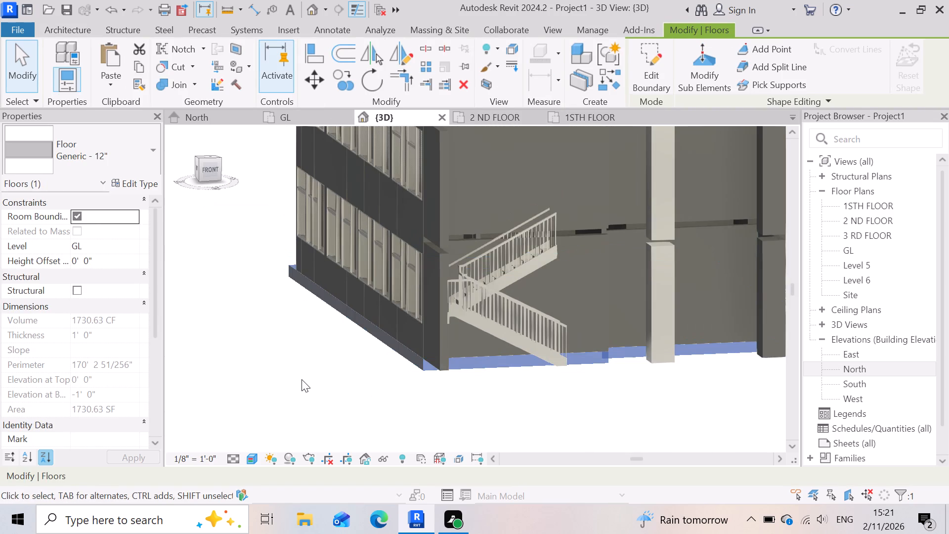
scroll(302, 379, down, 3)
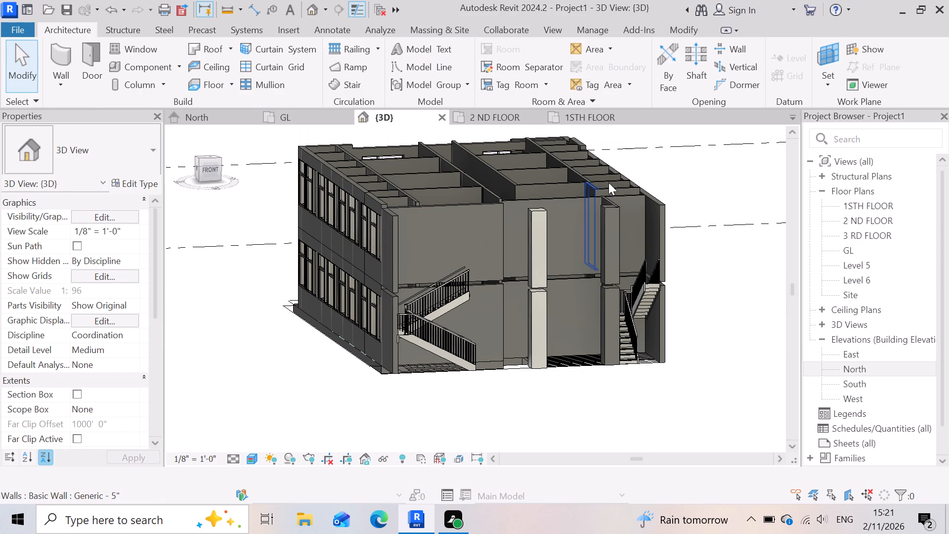
scroll(503, 374, up, 2)
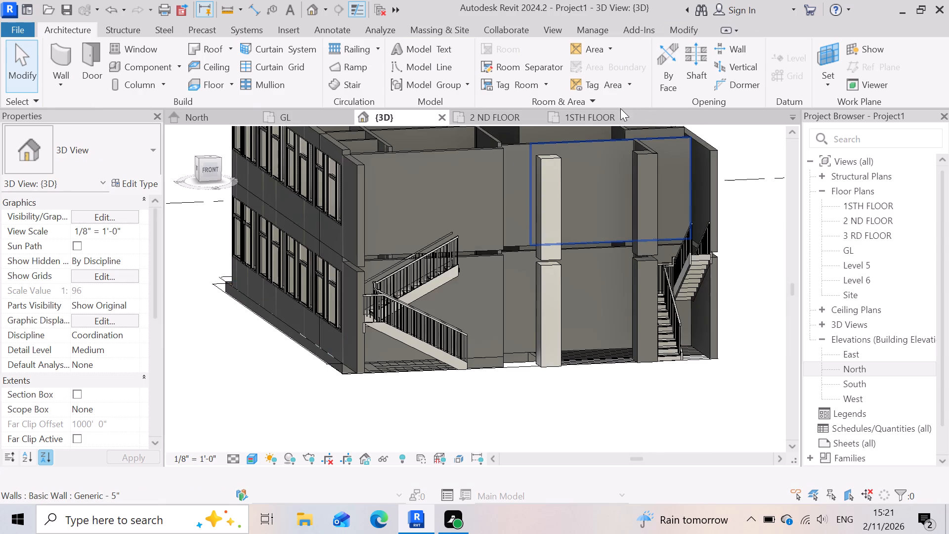
Create a rectangular Generic - 12" floor on the 1STH FLOOR plan around the whole building, including the stairs, with the boundary offset 1'.
click(605, 113)
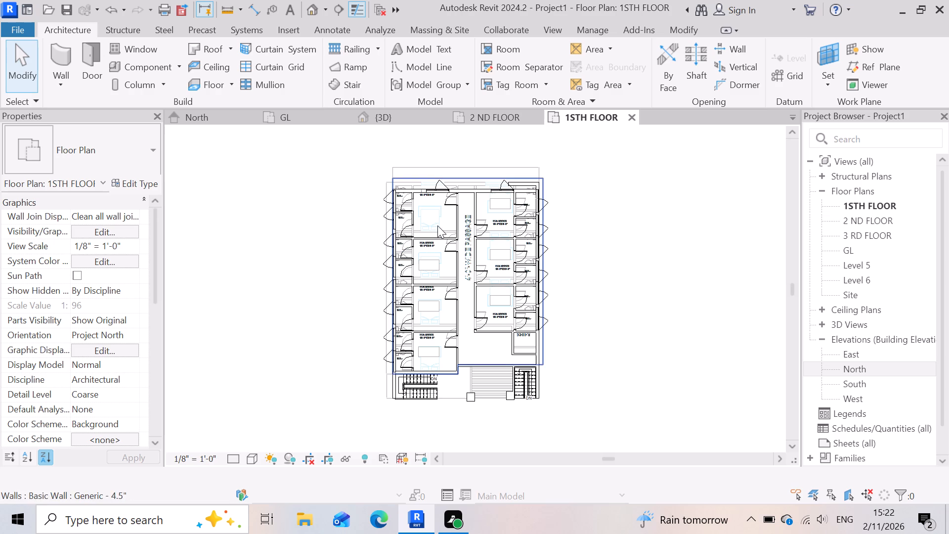
scroll(422, 207, up, 2)
scroll(363, 162, up, 2)
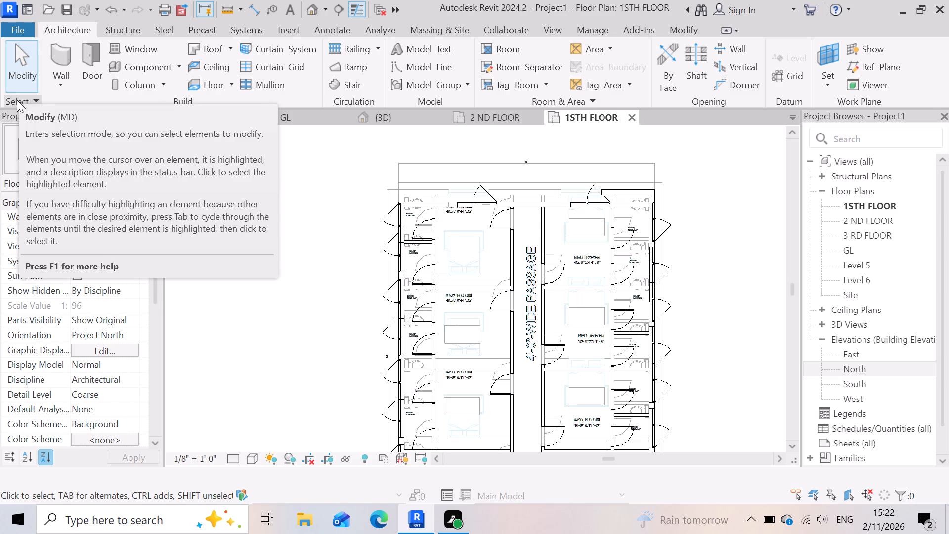
click(215, 80)
scroll(467, 208, up, 7)
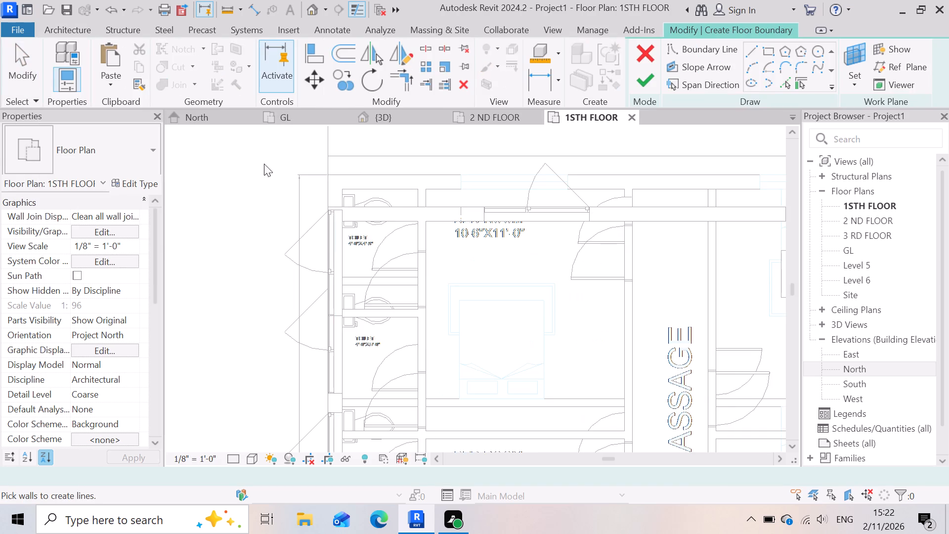
scroll(391, 150, up, 3)
click(767, 51)
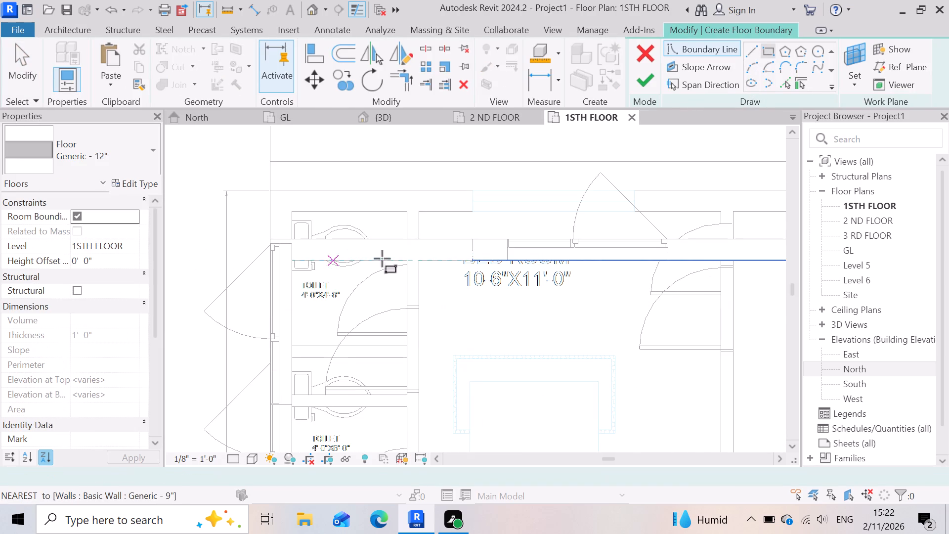
scroll(391, 256, down, 4)
scroll(342, 265, down, 2)
scroll(344, 232, up, 3)
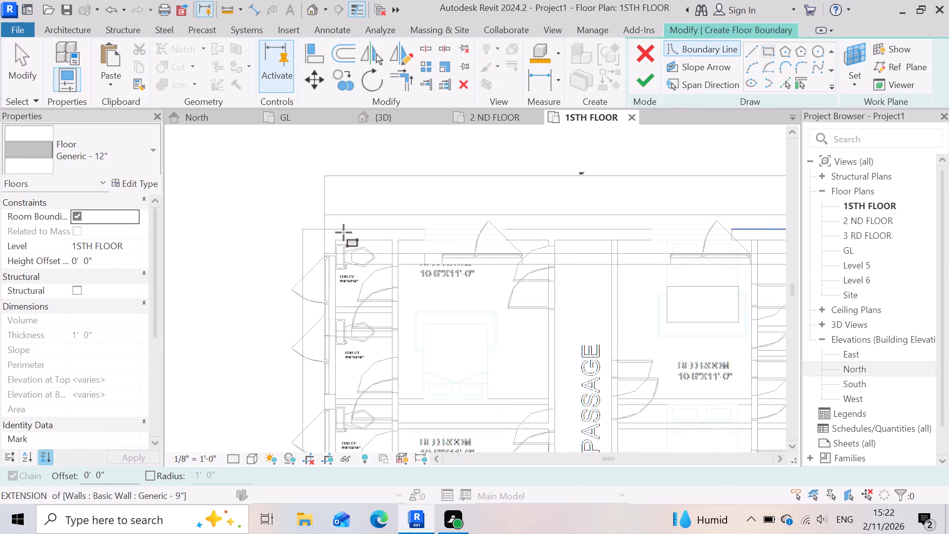
scroll(344, 232, up, 2)
click(307, 228)
scroll(307, 228, down, 2)
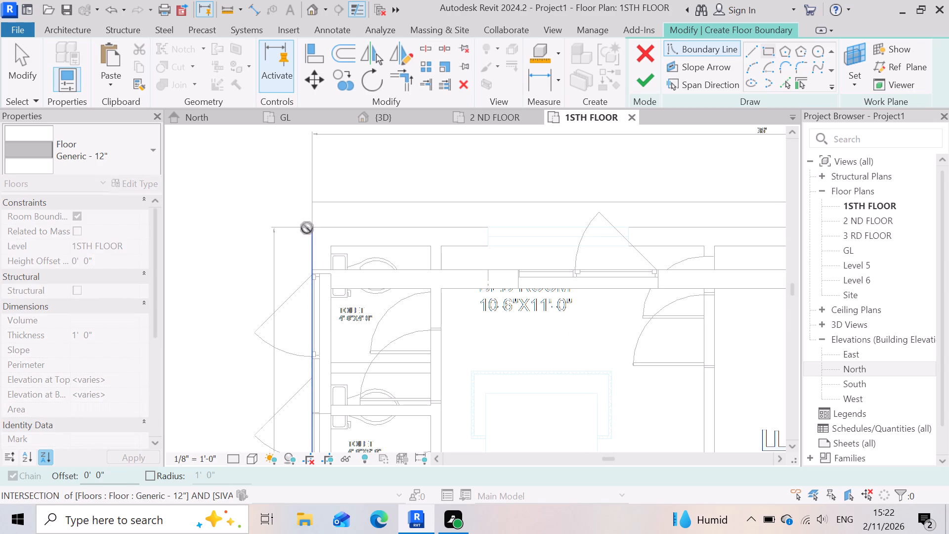
scroll(307, 228, down, 11)
scroll(456, 413, up, 8)
scroll(483, 379, down, 7)
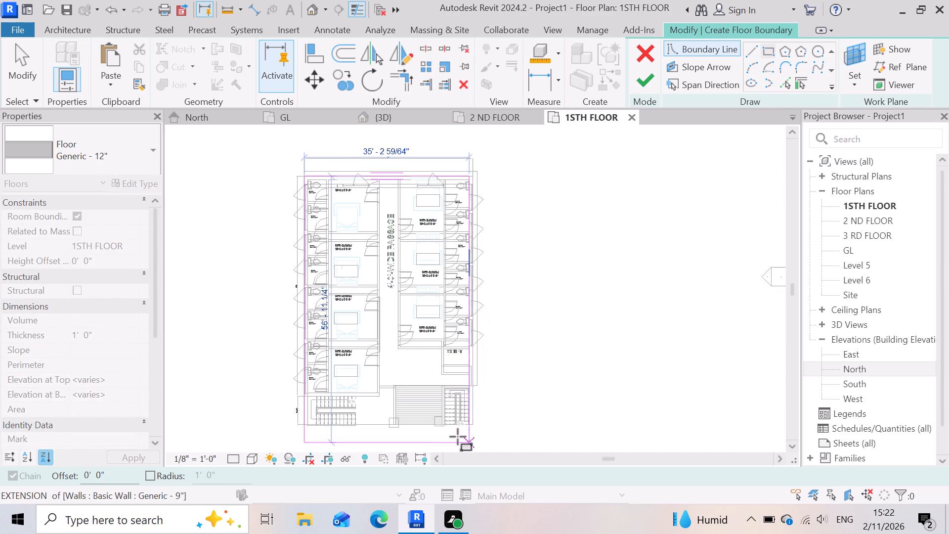
drag(120, 472, 0, 463)
key(1)
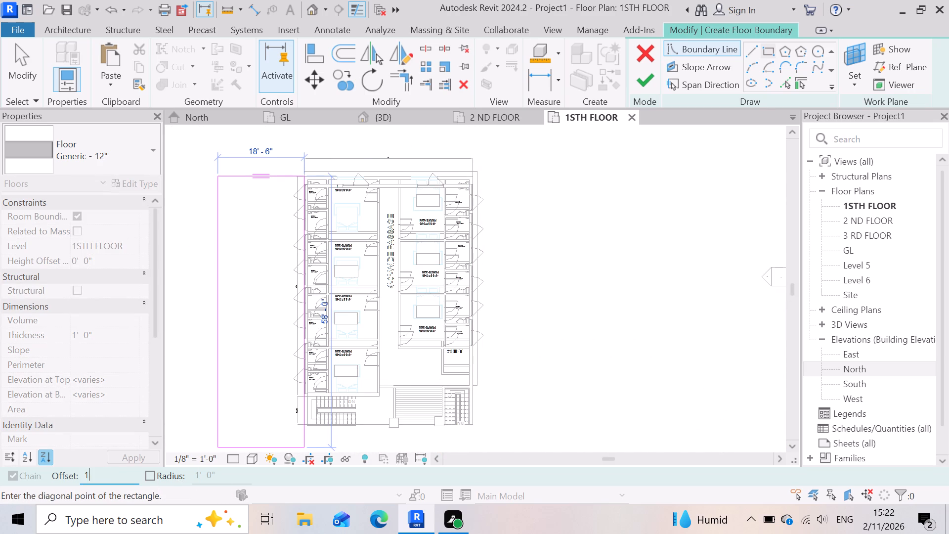
key(apostrophe)
key(Return)
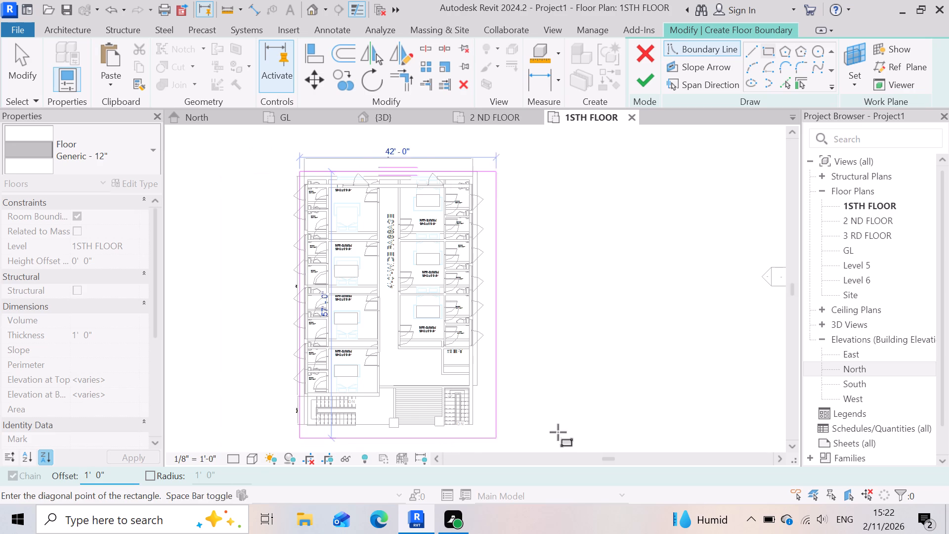
click(473, 428)
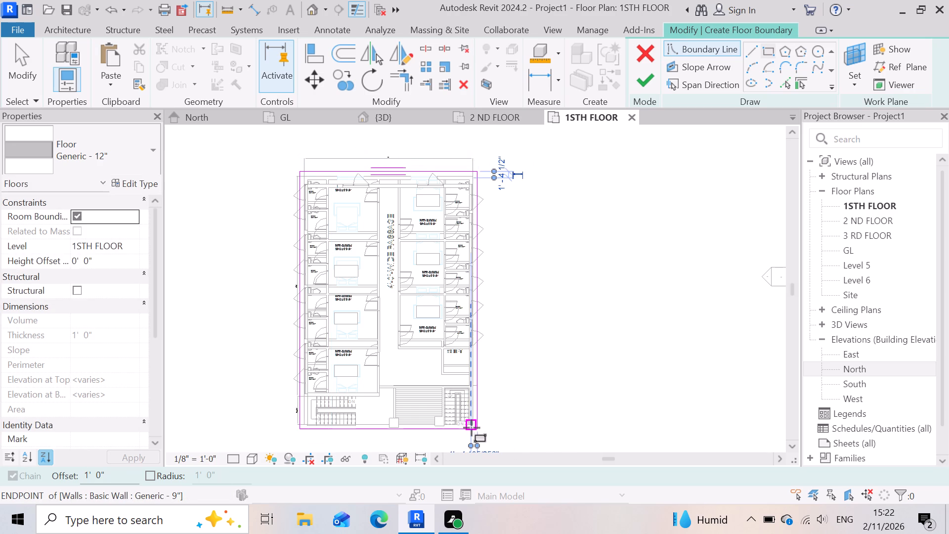
click(640, 78)
click(539, 267)
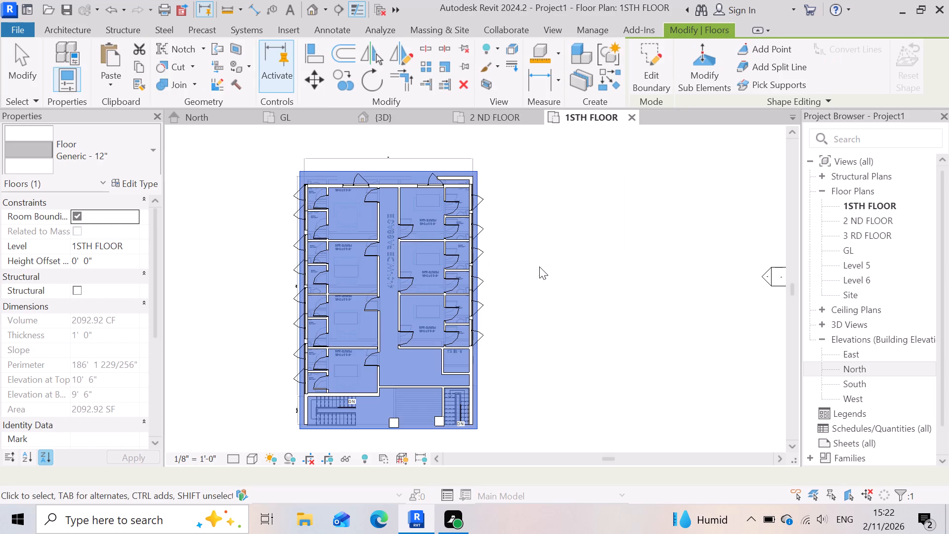
Examine the new 1STH FLOOR slab in the 3D view, especially where the front stair and its railings meet it.
click(400, 112)
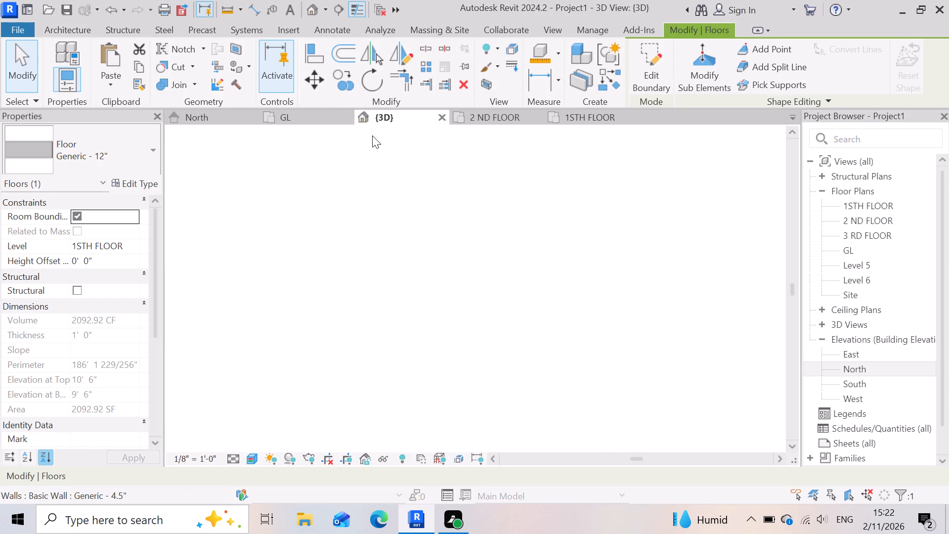
scroll(449, 260, down, 2)
click(277, 326)
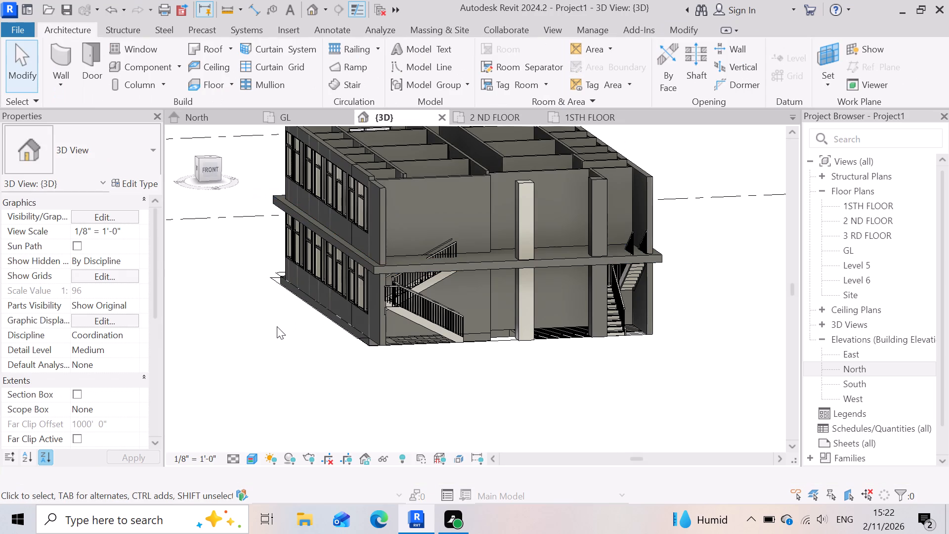
scroll(452, 318, up, 2)
click(189, 371)
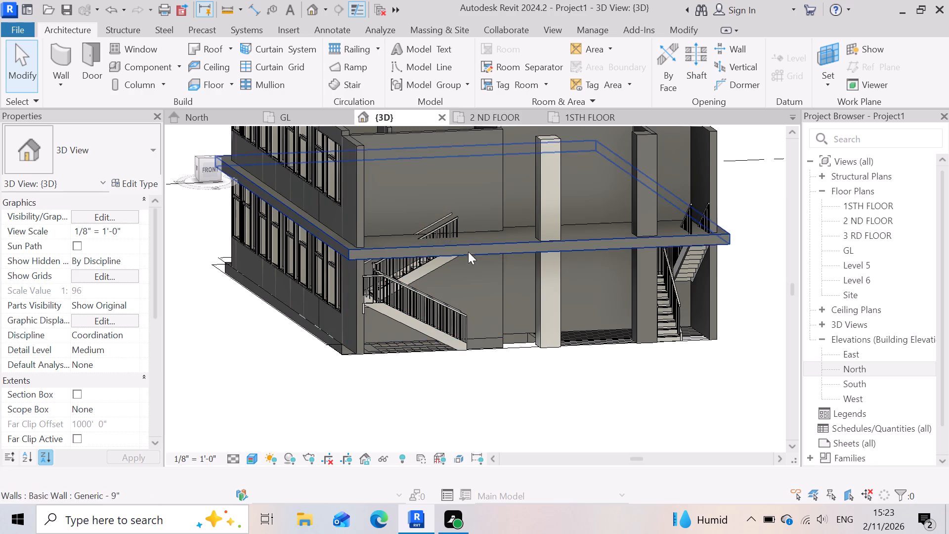
scroll(444, 237, up, 3)
scroll(451, 185, up, 2)
click(463, 239)
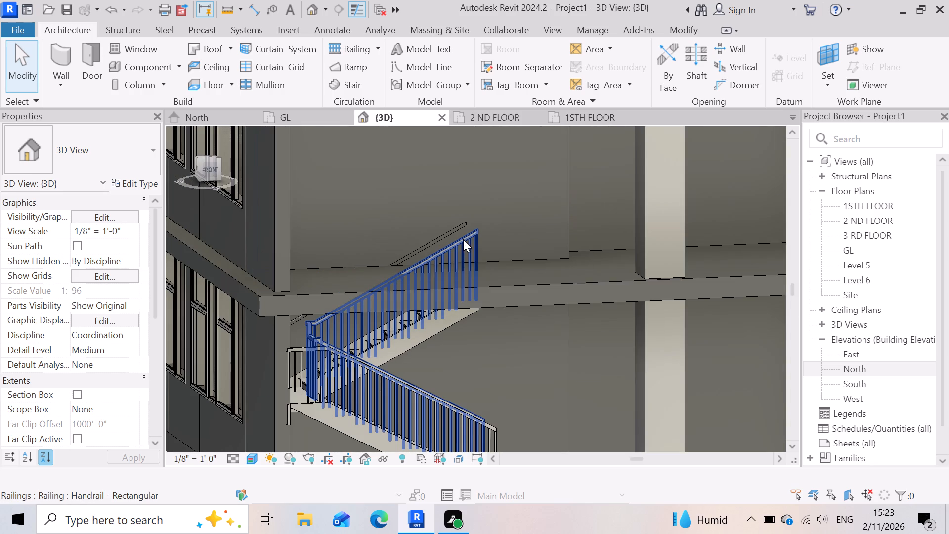
scroll(431, 295, down, 5)
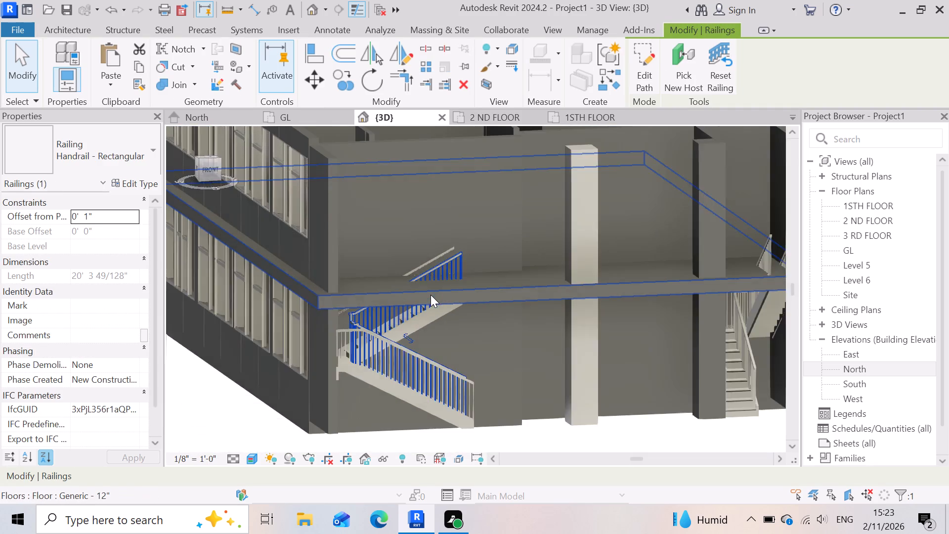
click(243, 383)
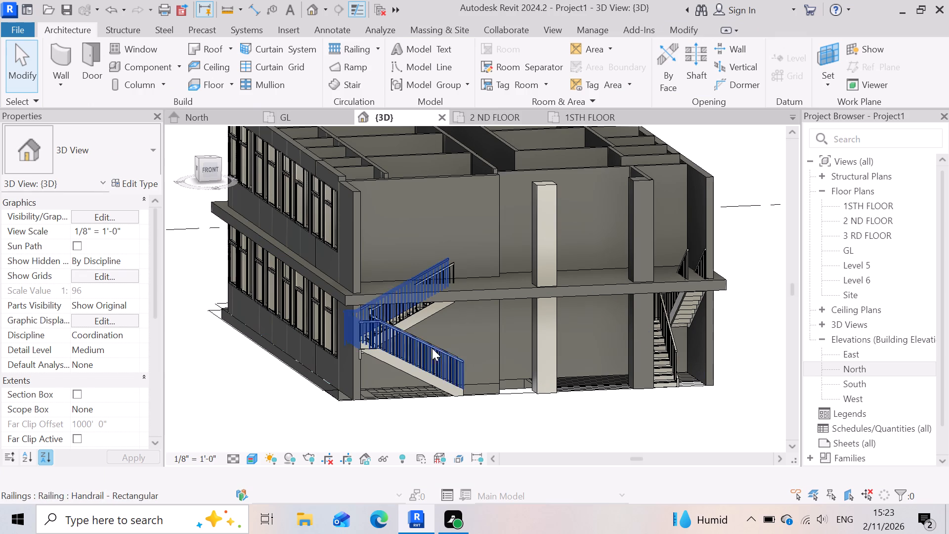
scroll(438, 304, up, 7)
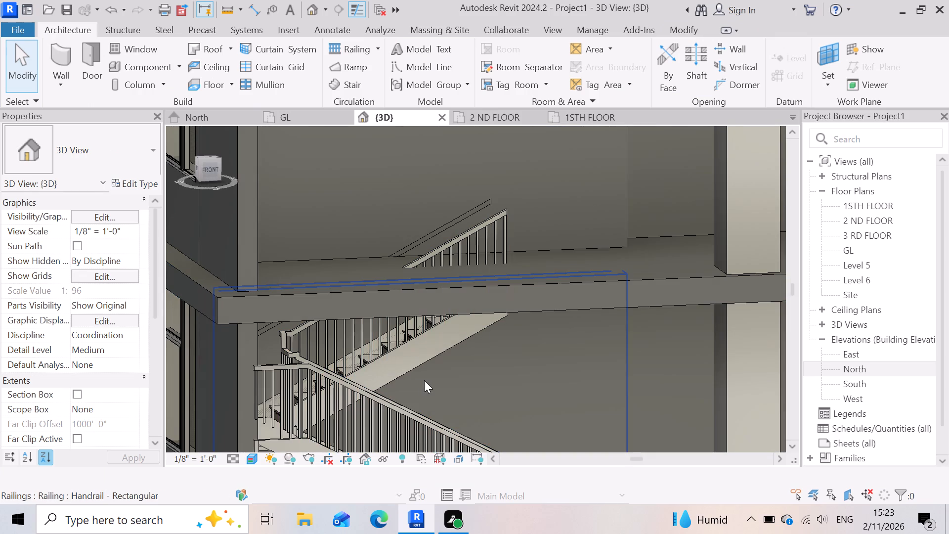
scroll(508, 275, up, 6)
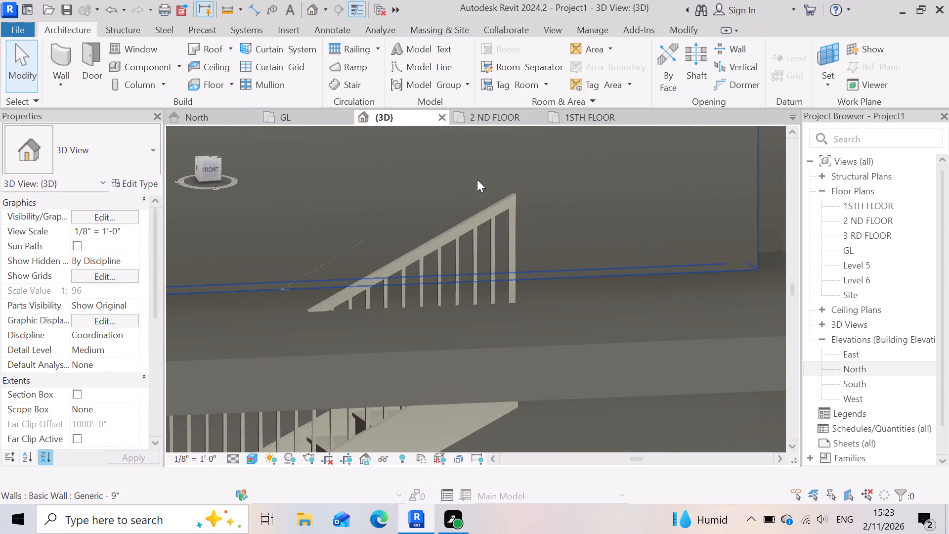
scroll(487, 222, down, 15)
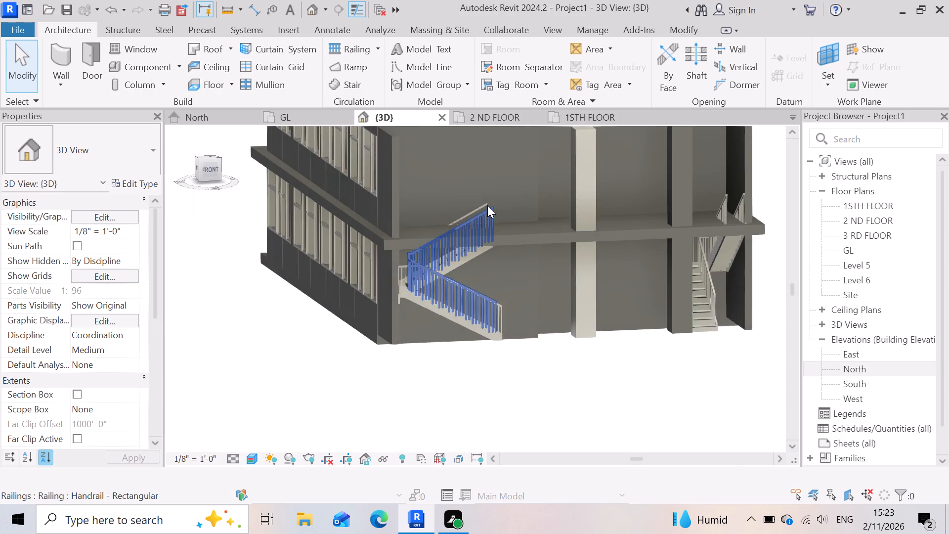
scroll(487, 205, down, 2)
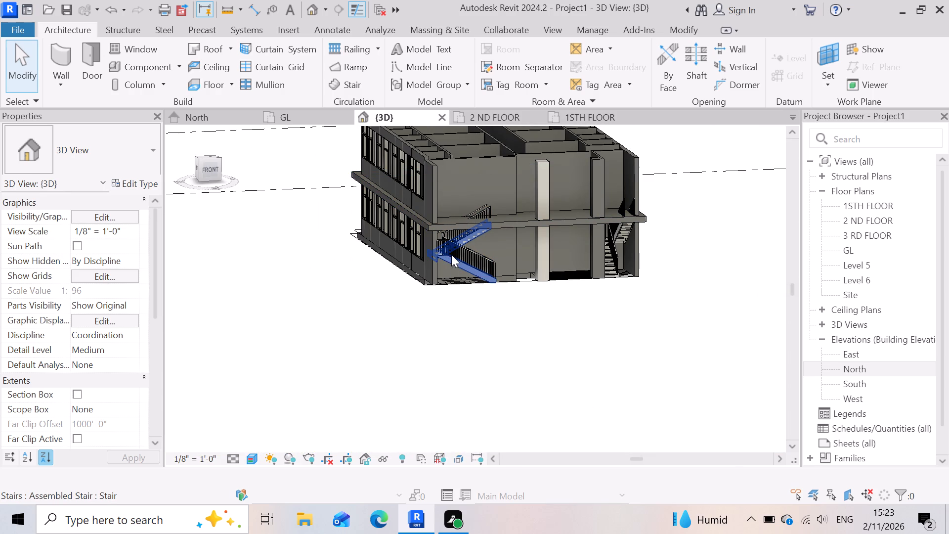
scroll(430, 248, down, 3)
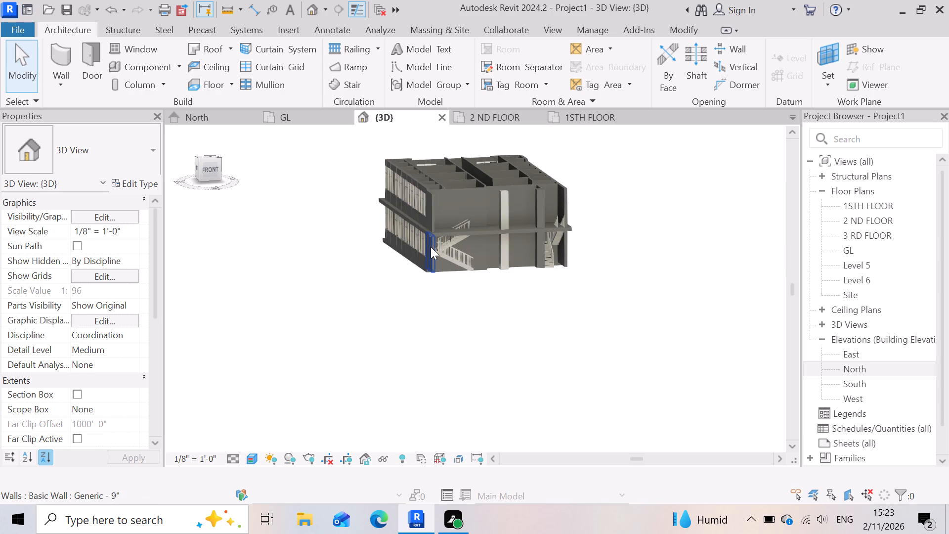
scroll(590, 220, up, 4)
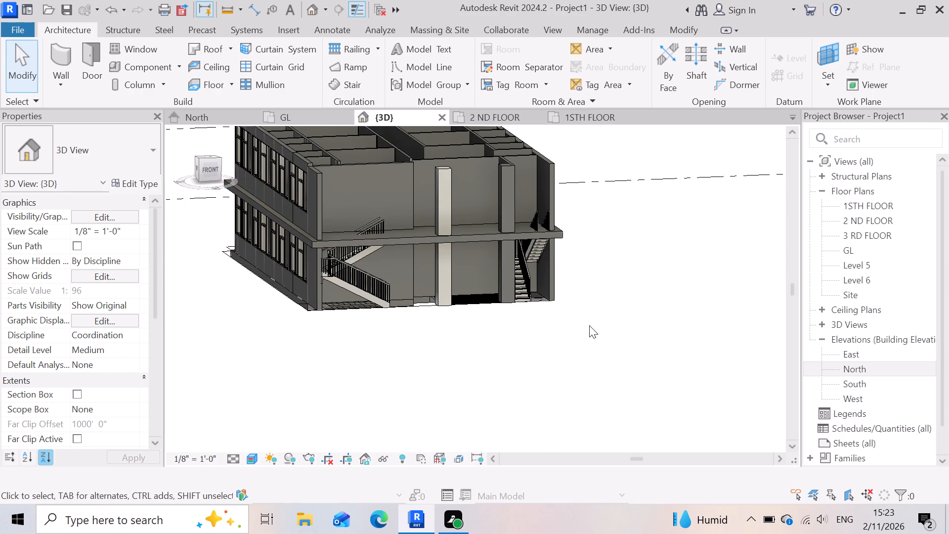
Examine the windowed side of the building in the 3D view, especially the upper storey's partition ends at the exterior wall.
shift+middle_drag(553, 371, 457, 375)
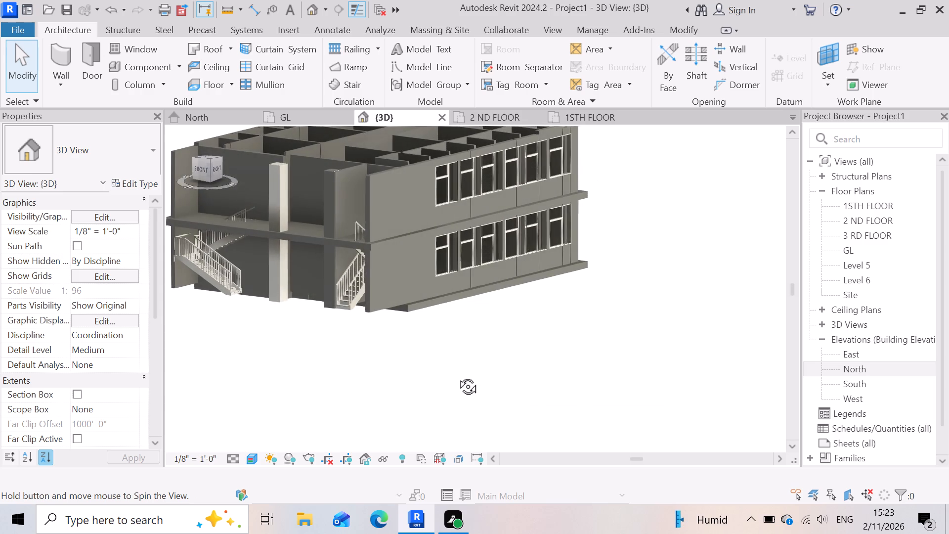
shift+middle_drag(457, 375, 452, 392)
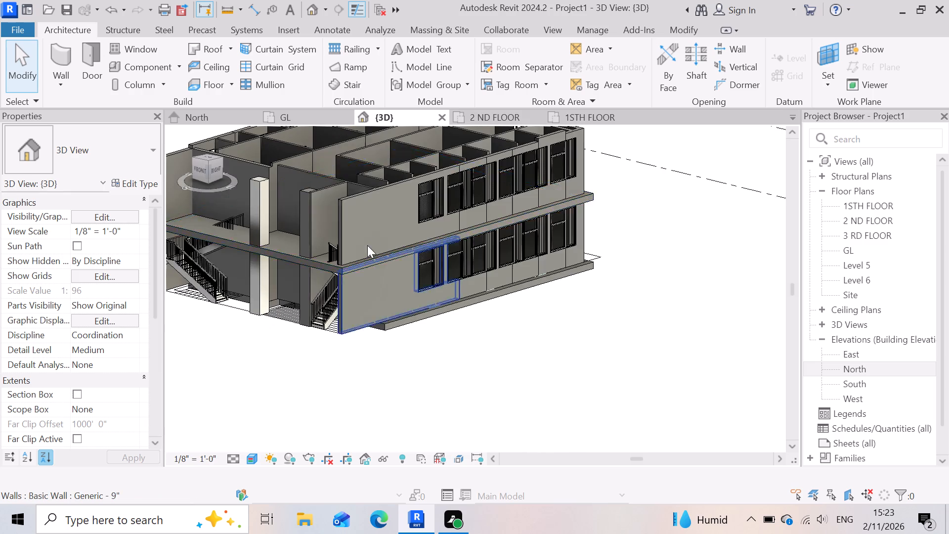
scroll(362, 148, up, 12)
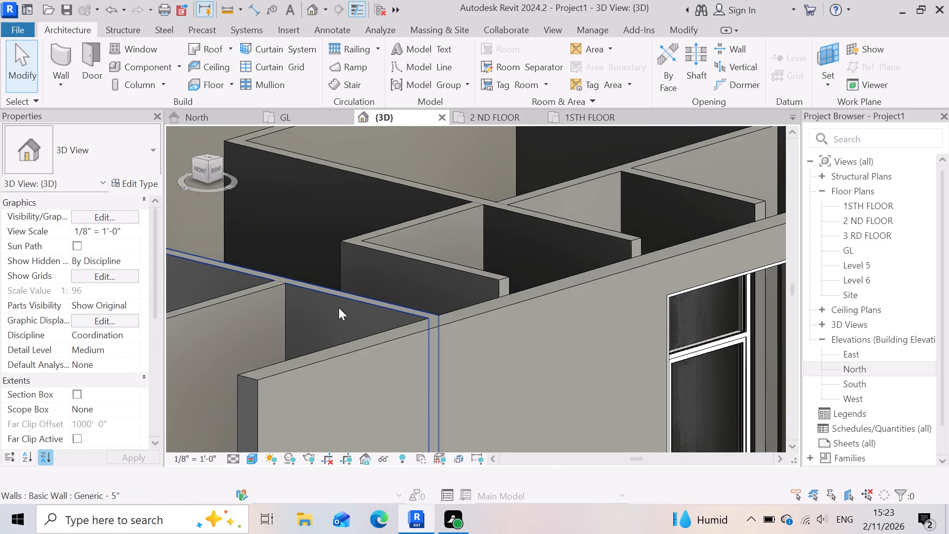
scroll(471, 323, down, 7)
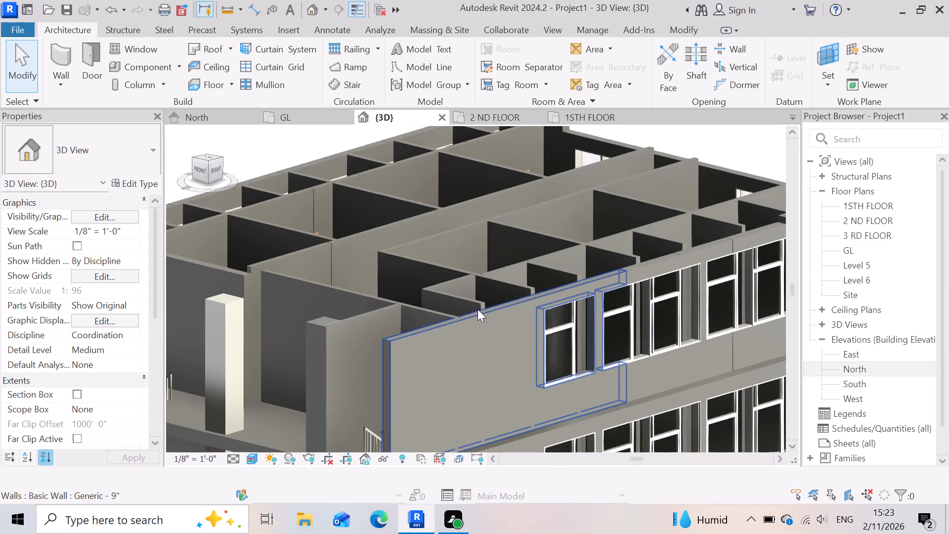
scroll(478, 309, up, 13)
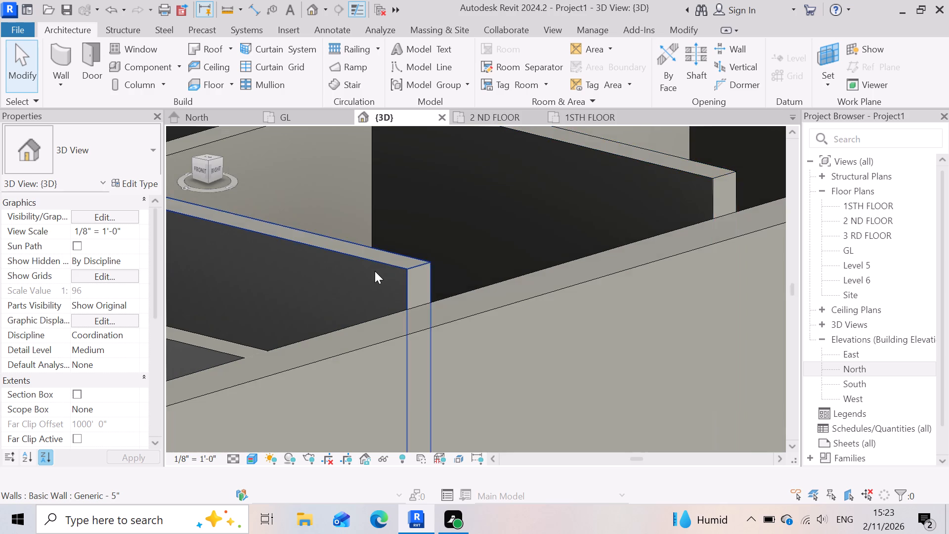
scroll(375, 271, down, 7)
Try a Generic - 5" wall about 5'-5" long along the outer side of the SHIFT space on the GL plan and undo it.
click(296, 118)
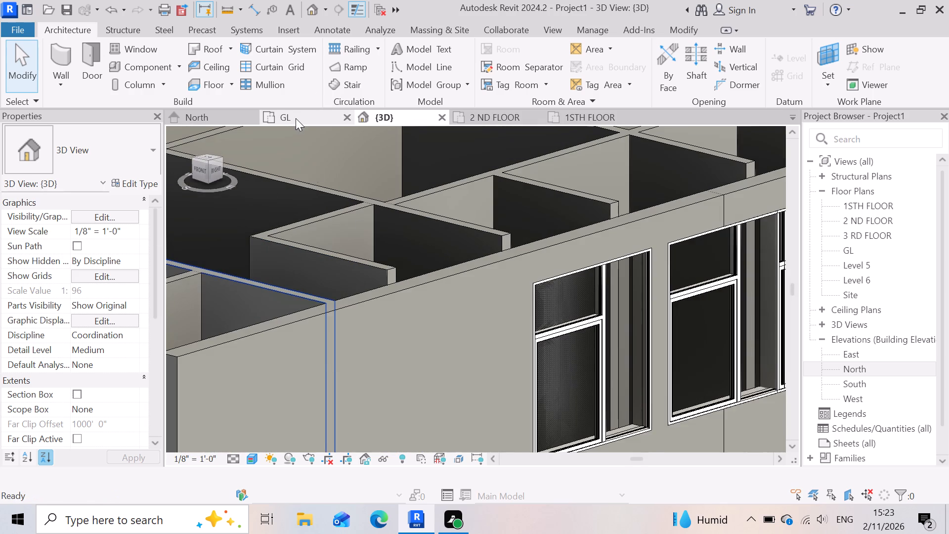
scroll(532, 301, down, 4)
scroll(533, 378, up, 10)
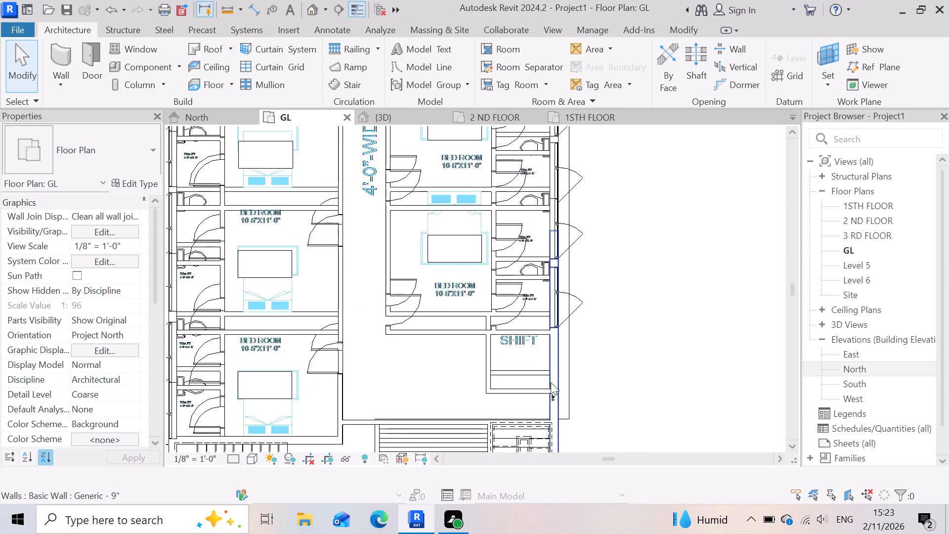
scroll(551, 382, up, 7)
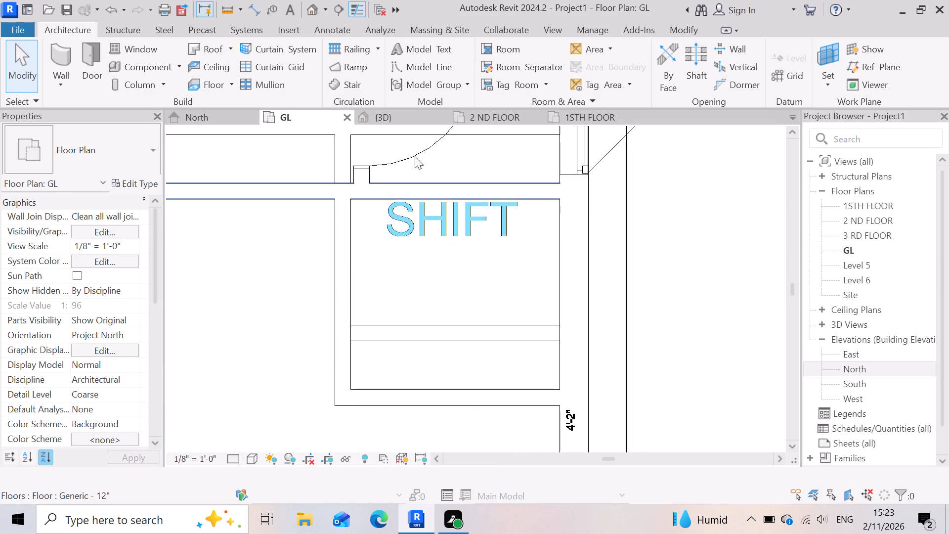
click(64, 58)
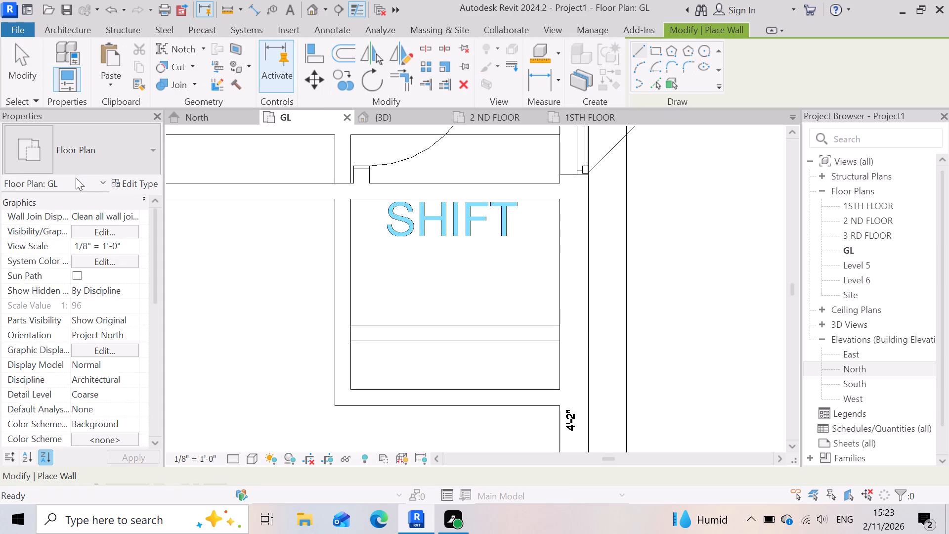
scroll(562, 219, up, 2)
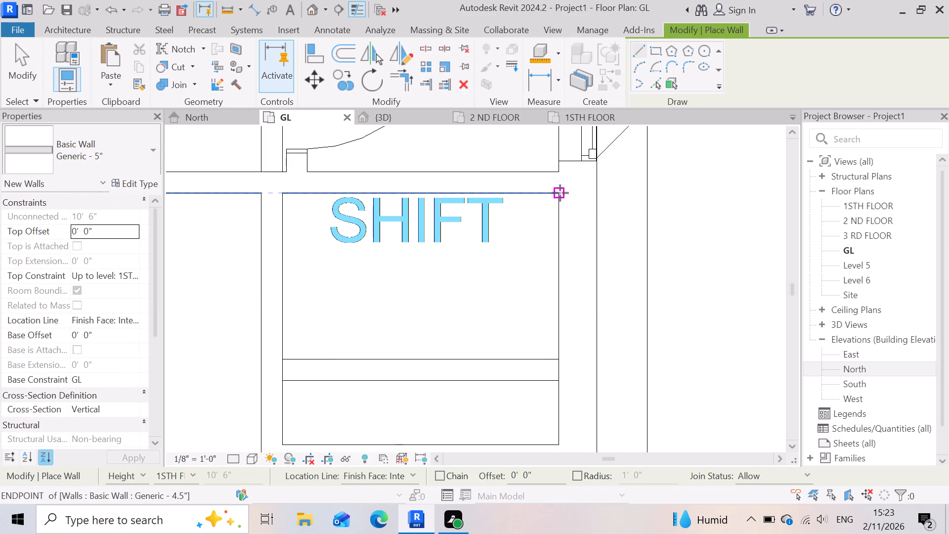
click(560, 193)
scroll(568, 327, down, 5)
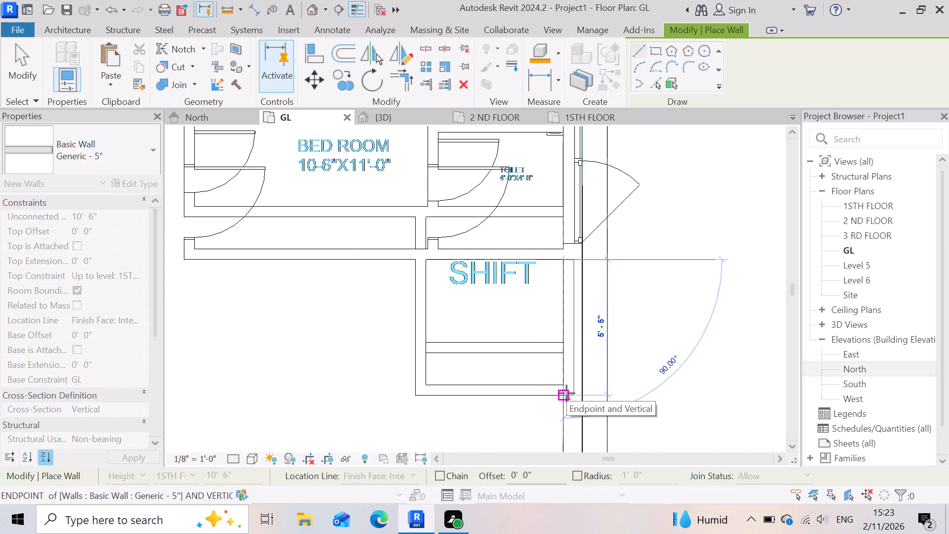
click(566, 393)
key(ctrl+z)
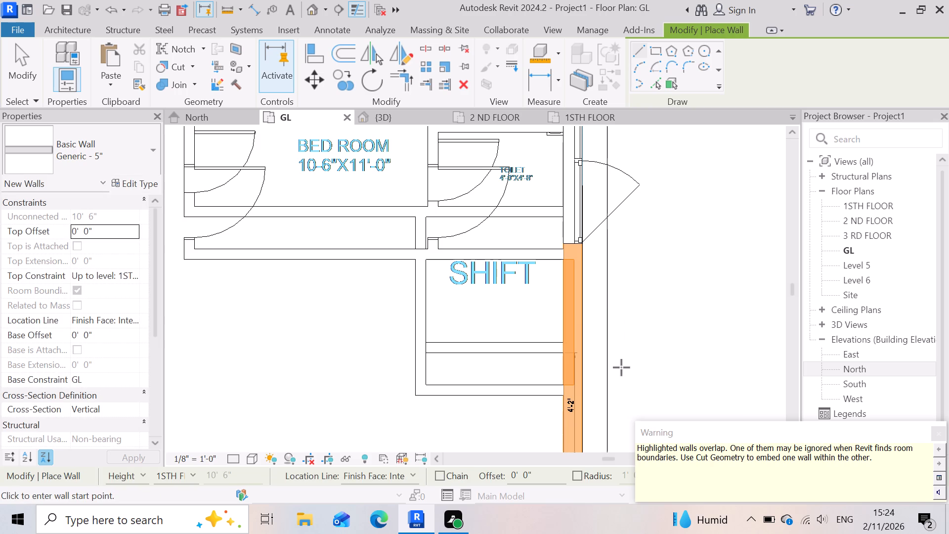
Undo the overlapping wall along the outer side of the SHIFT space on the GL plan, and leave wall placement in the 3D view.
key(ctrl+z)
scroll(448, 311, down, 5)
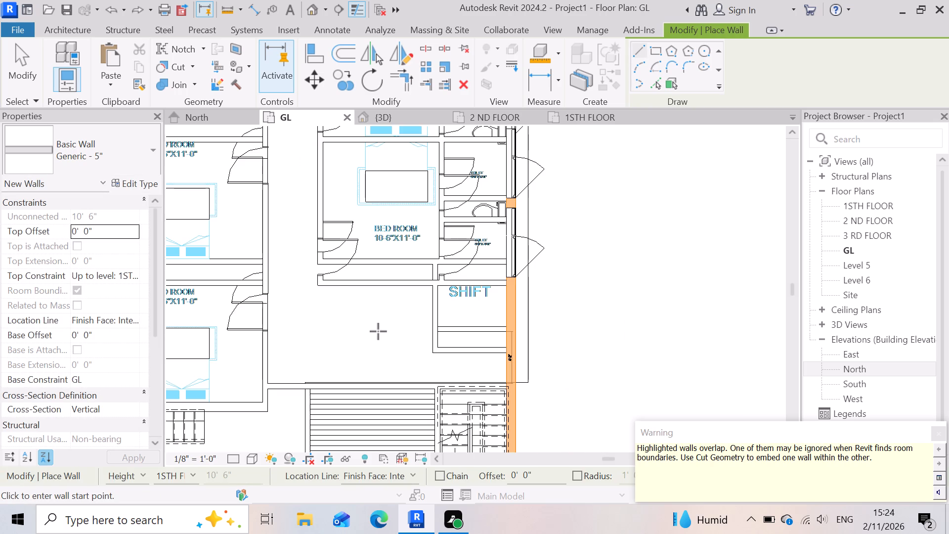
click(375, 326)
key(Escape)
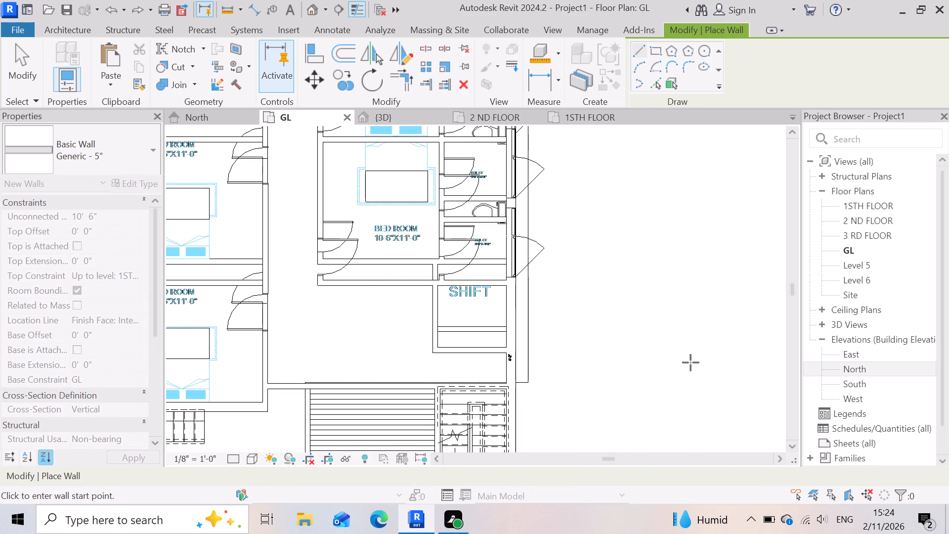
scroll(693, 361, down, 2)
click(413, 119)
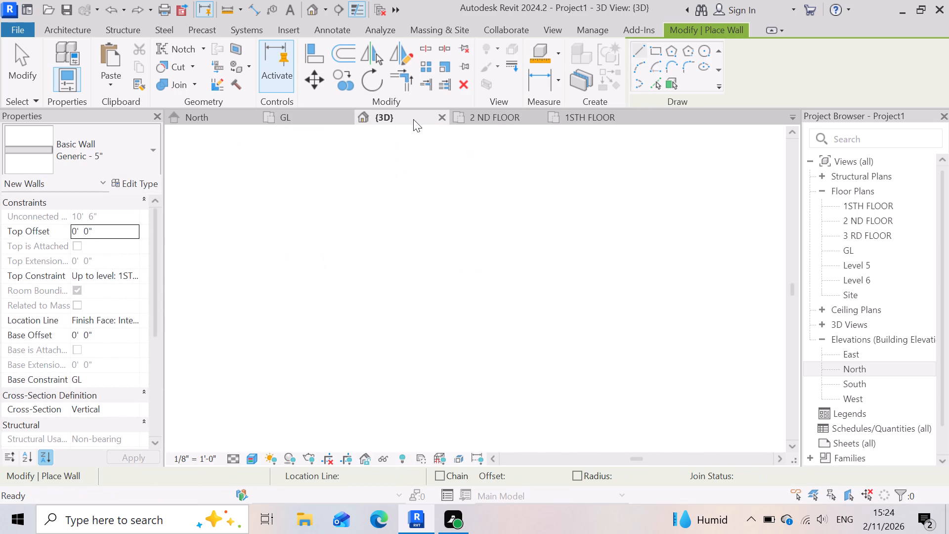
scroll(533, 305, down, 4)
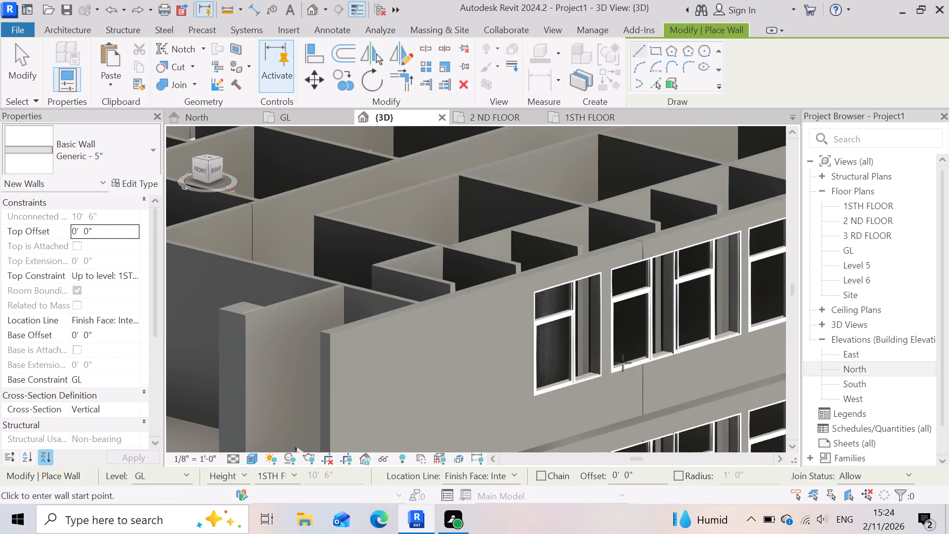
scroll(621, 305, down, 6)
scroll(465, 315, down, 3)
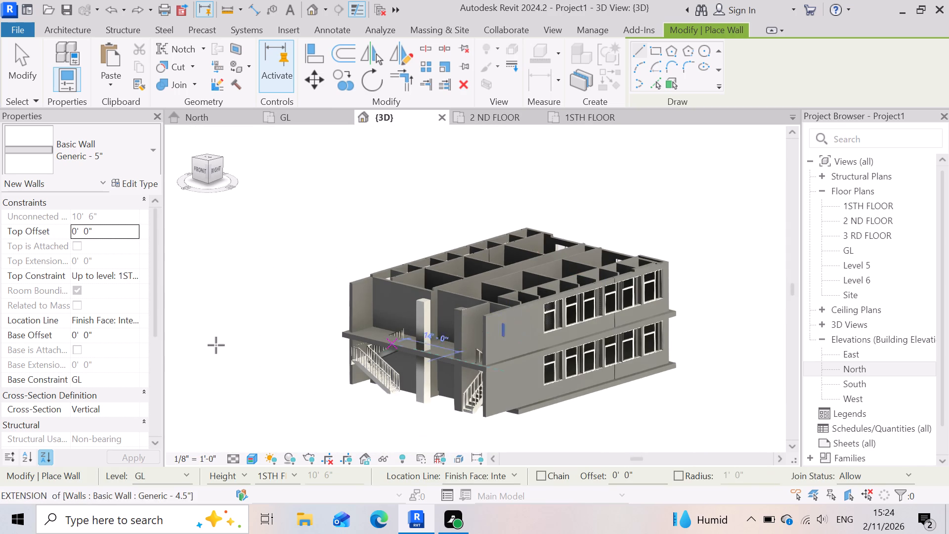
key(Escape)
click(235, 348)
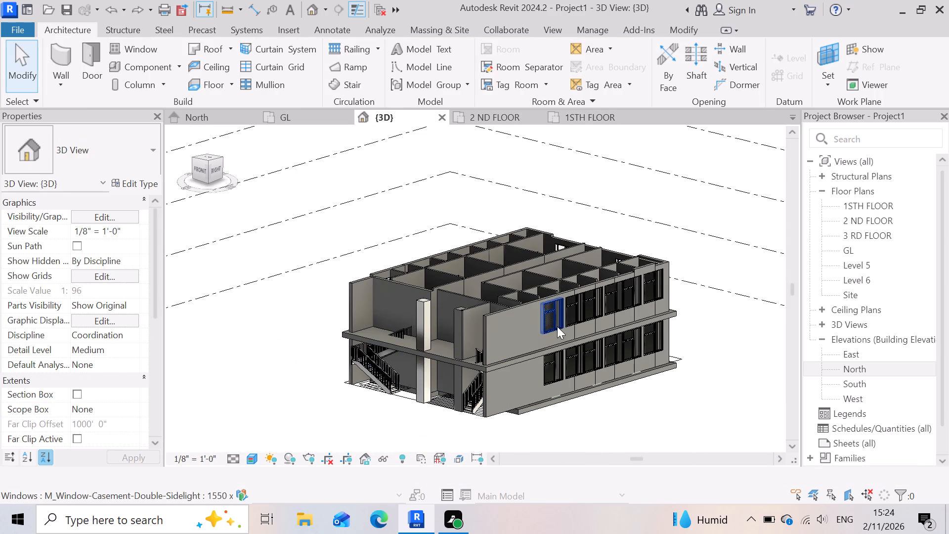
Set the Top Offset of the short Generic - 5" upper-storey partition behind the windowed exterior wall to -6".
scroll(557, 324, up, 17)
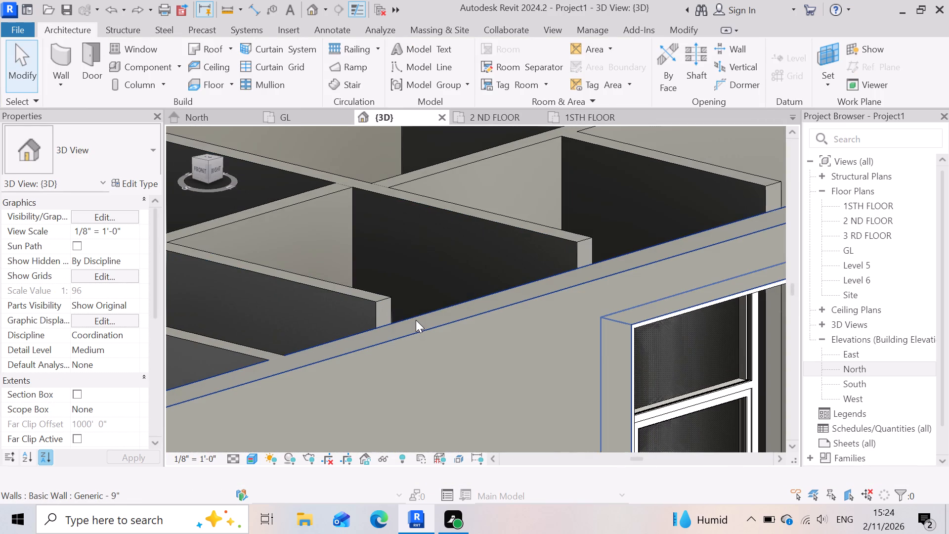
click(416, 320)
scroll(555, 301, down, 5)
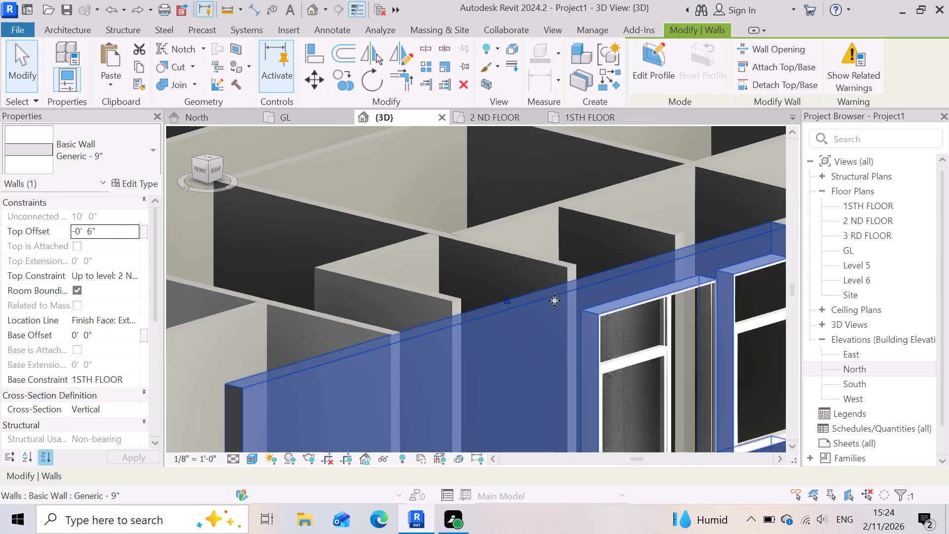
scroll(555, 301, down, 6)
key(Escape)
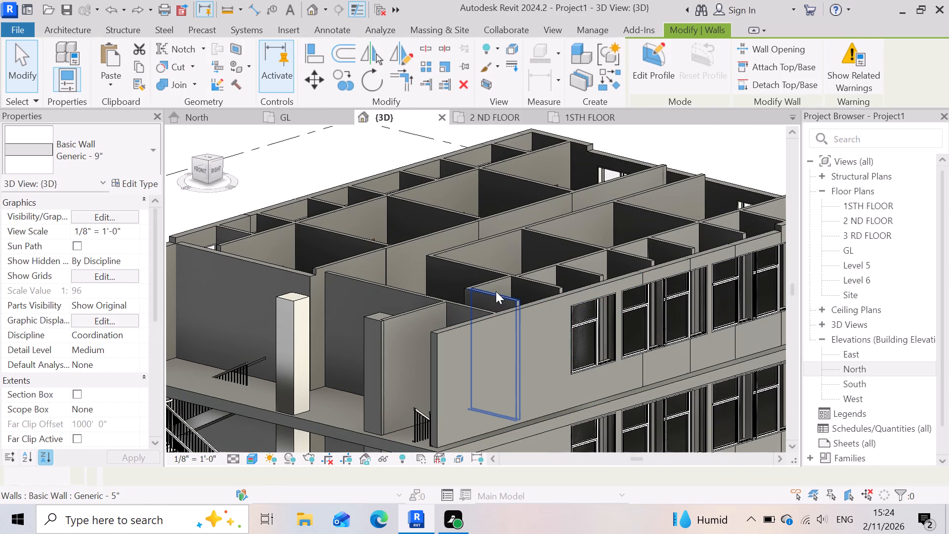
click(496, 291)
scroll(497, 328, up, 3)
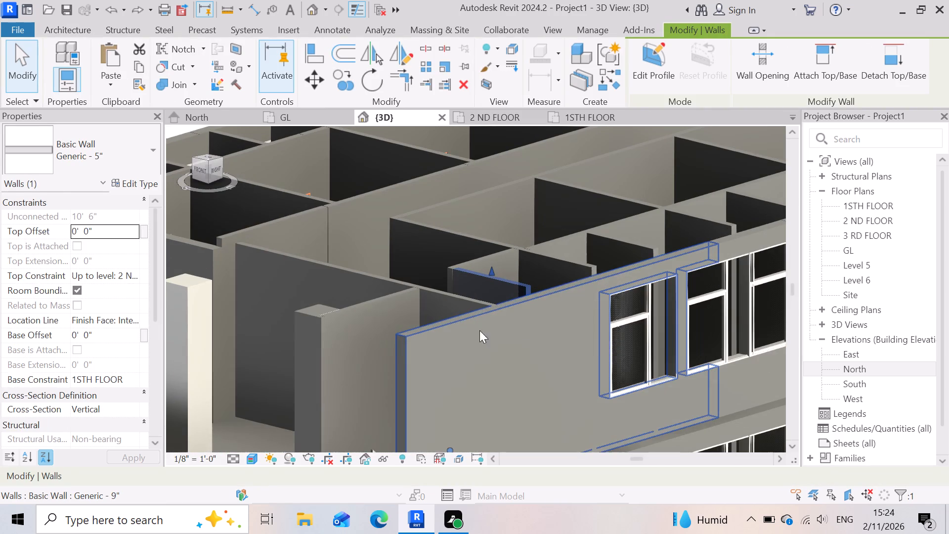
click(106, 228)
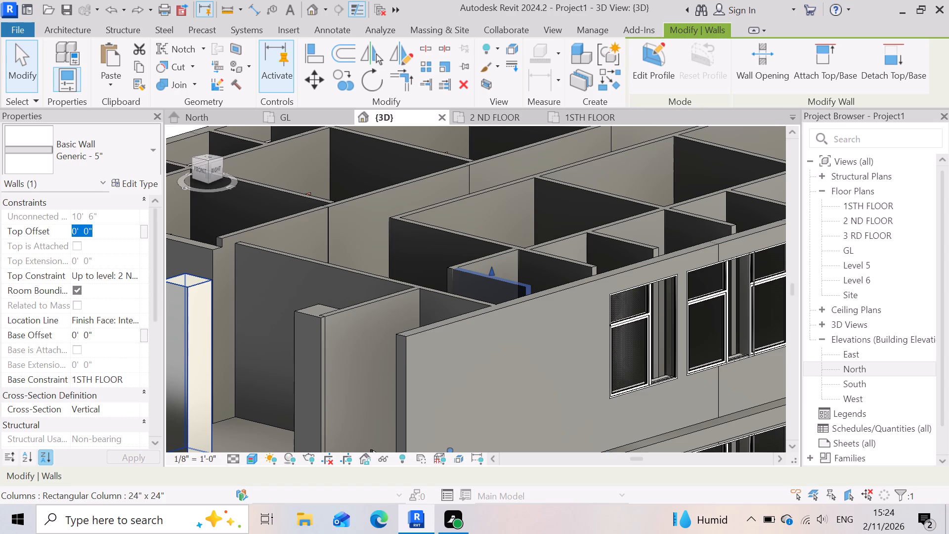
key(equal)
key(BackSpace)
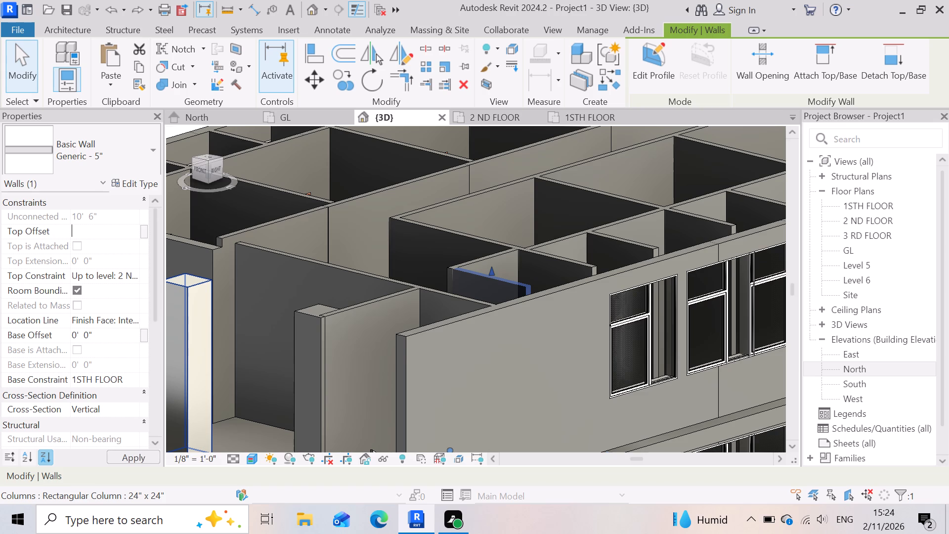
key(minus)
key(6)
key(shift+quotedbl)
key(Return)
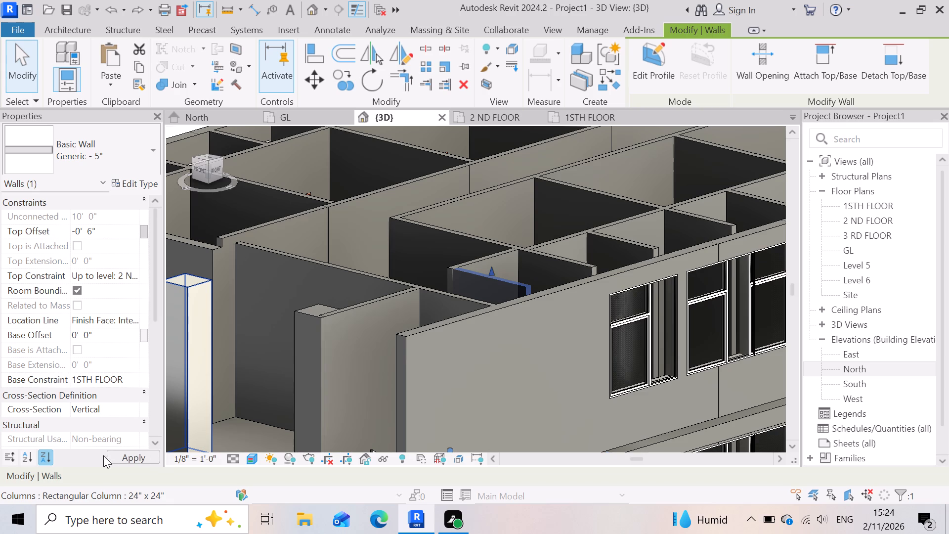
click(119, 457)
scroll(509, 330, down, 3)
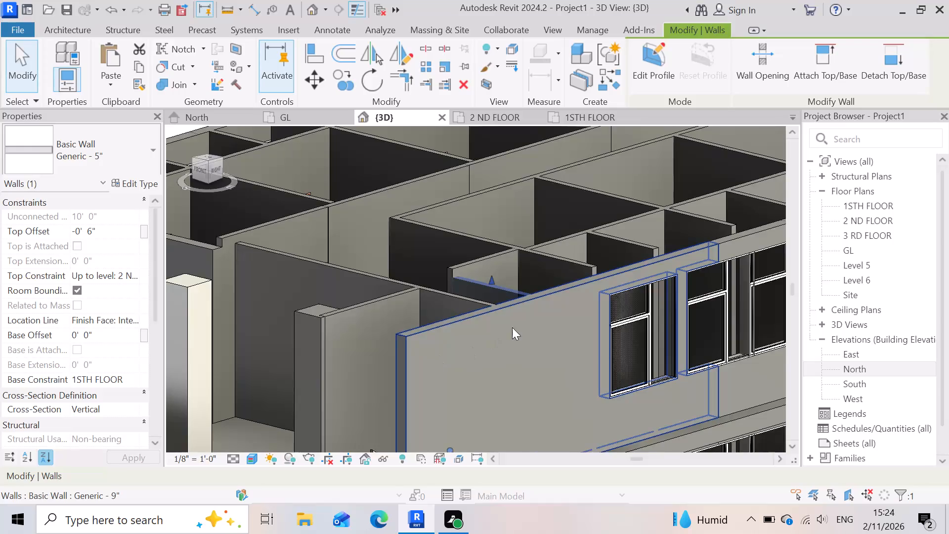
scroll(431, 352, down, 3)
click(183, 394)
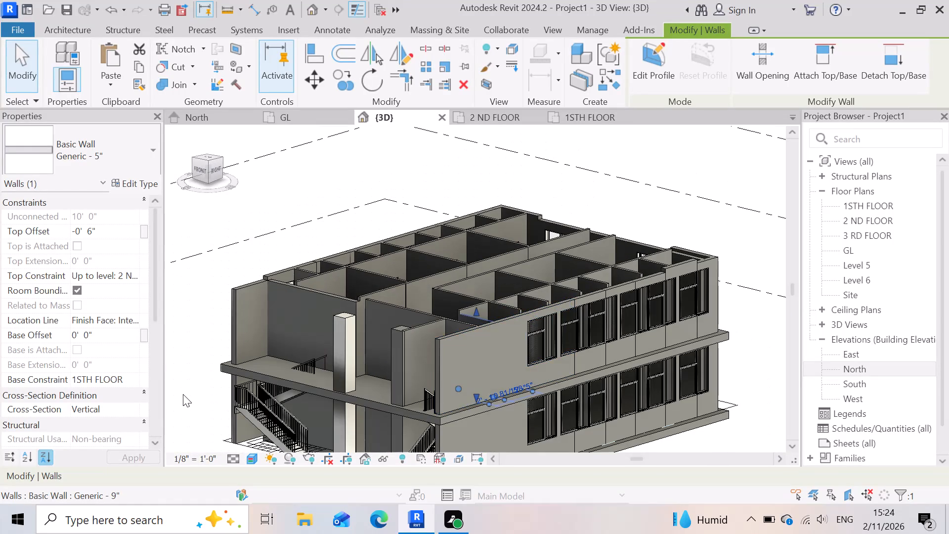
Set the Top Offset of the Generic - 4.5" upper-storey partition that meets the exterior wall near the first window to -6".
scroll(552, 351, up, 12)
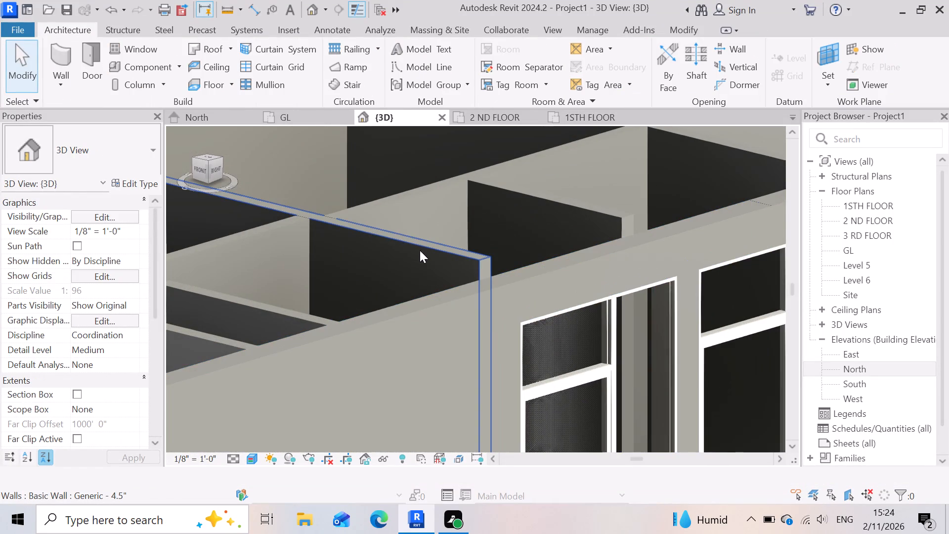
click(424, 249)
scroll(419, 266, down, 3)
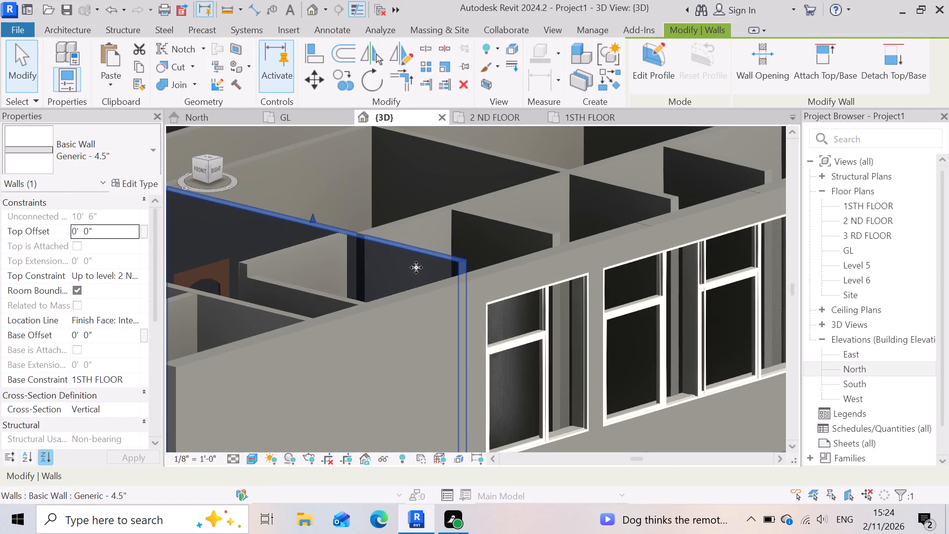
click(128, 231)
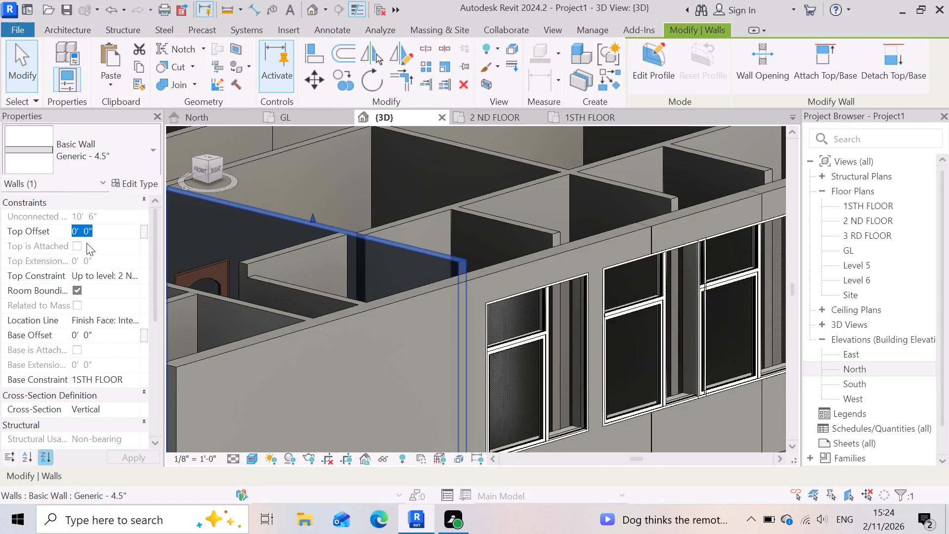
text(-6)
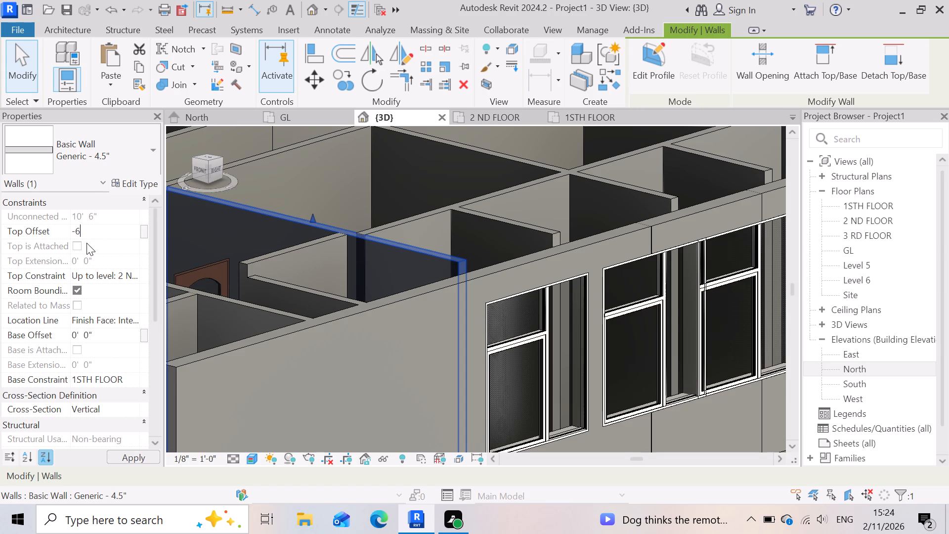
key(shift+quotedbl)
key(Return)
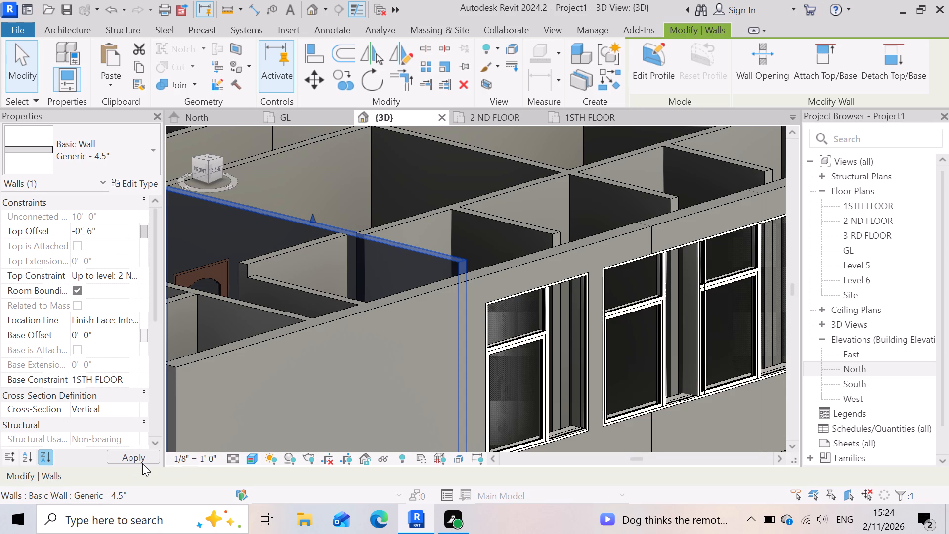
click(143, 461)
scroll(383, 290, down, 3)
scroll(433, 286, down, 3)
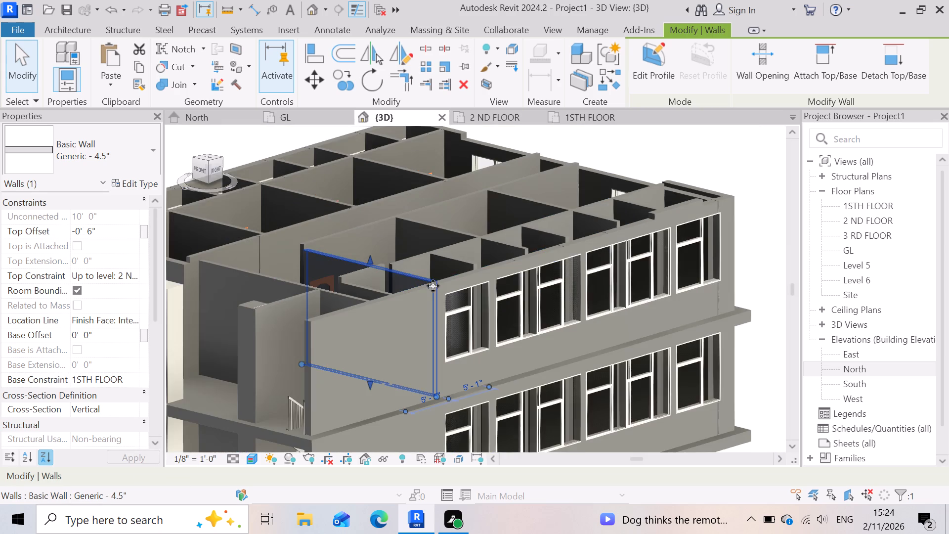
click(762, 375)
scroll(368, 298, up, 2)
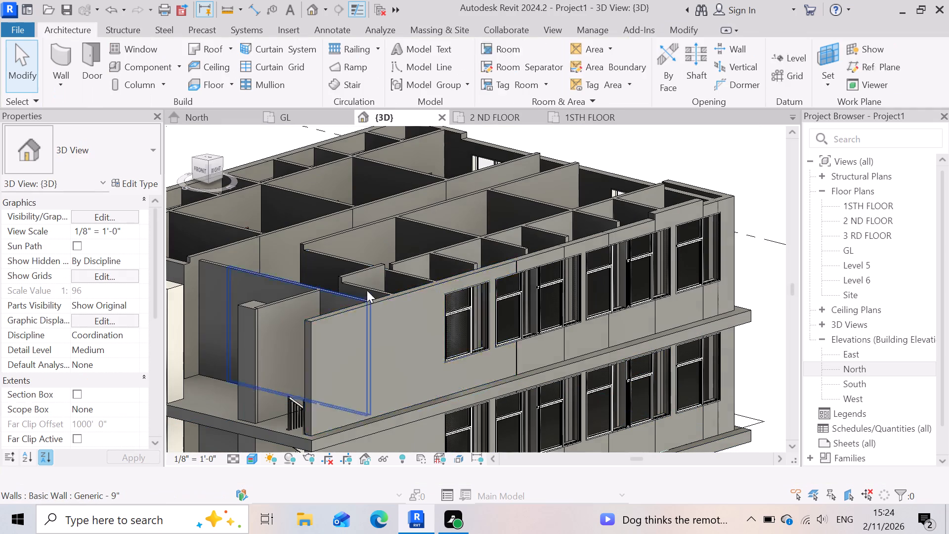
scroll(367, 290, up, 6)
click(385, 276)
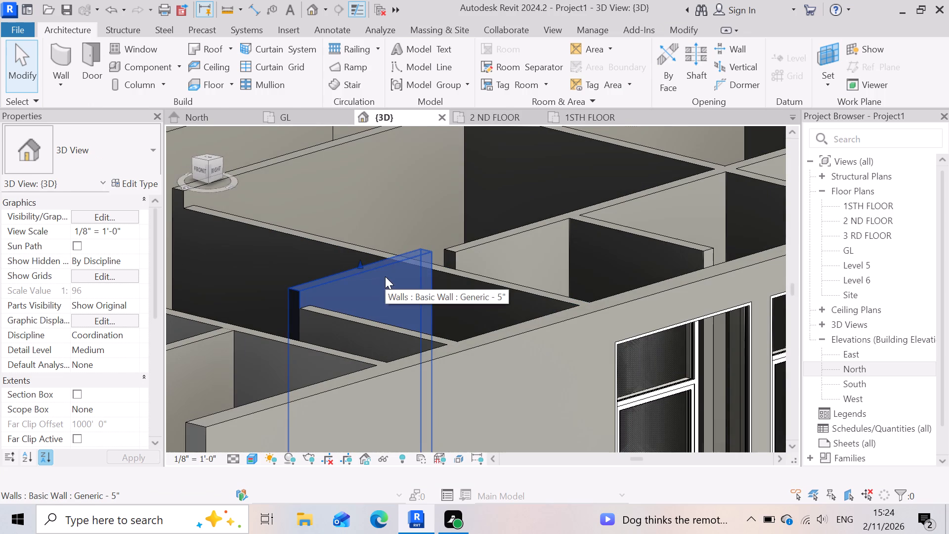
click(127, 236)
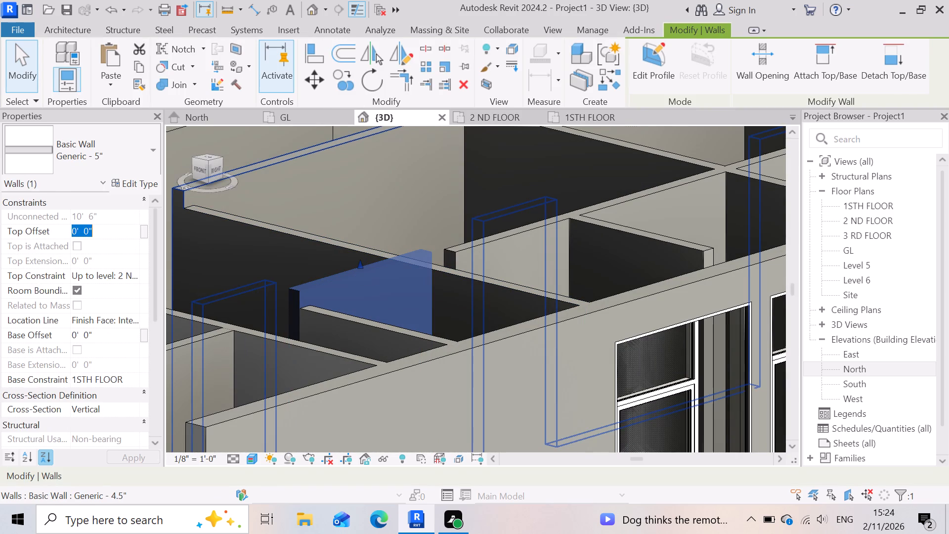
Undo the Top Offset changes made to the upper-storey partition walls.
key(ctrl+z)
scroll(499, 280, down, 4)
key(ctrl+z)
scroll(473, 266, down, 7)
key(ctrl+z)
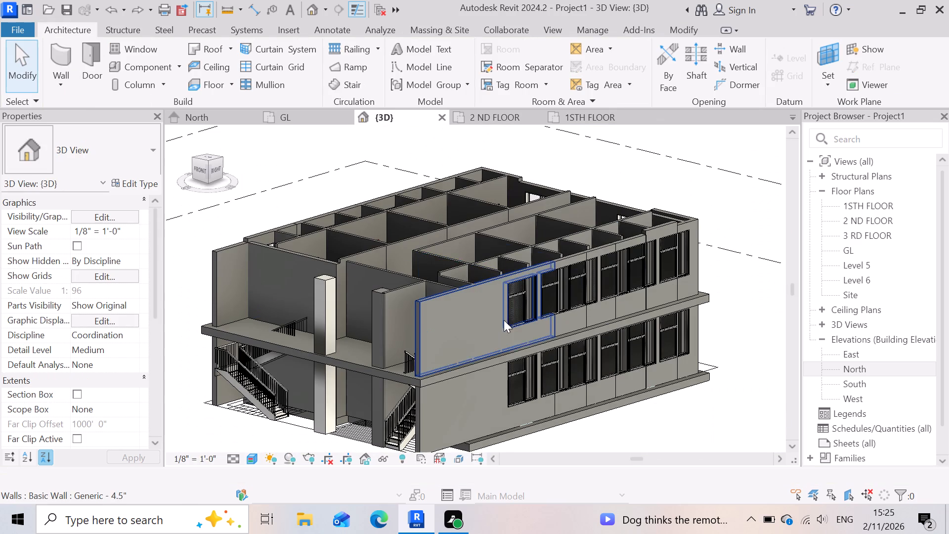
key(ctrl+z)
Examine the two-storey building in the 3D view, especially the front stairs, columns and 1STH FLOOR slab edge.
scroll(499, 354, up, 2)
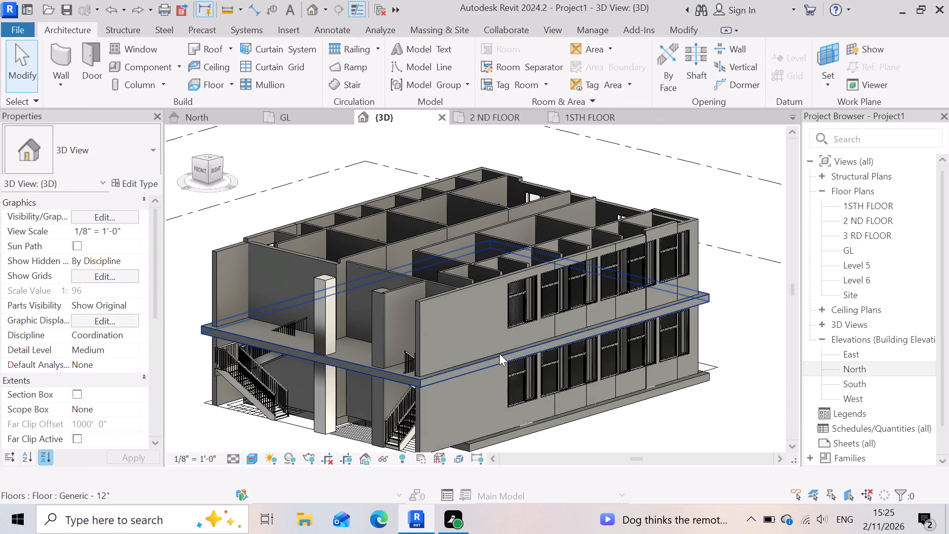
scroll(499, 354, up, 1)
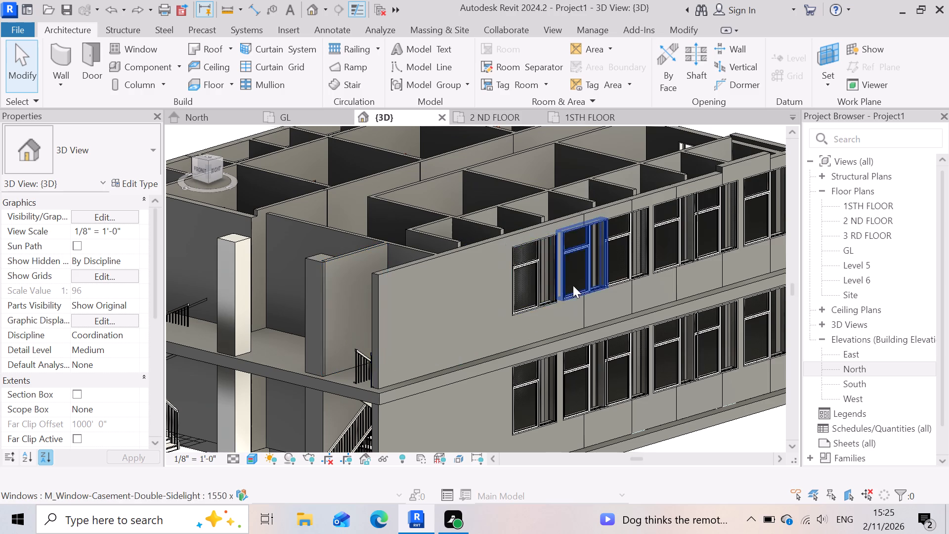
scroll(573, 285, down, 3)
scroll(341, 306, down, 2)
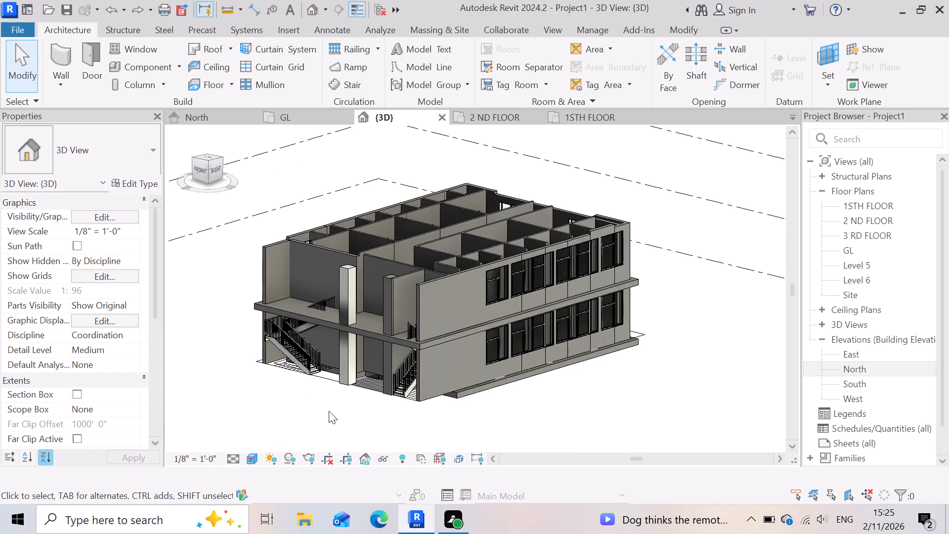
scroll(329, 411, up, 2)
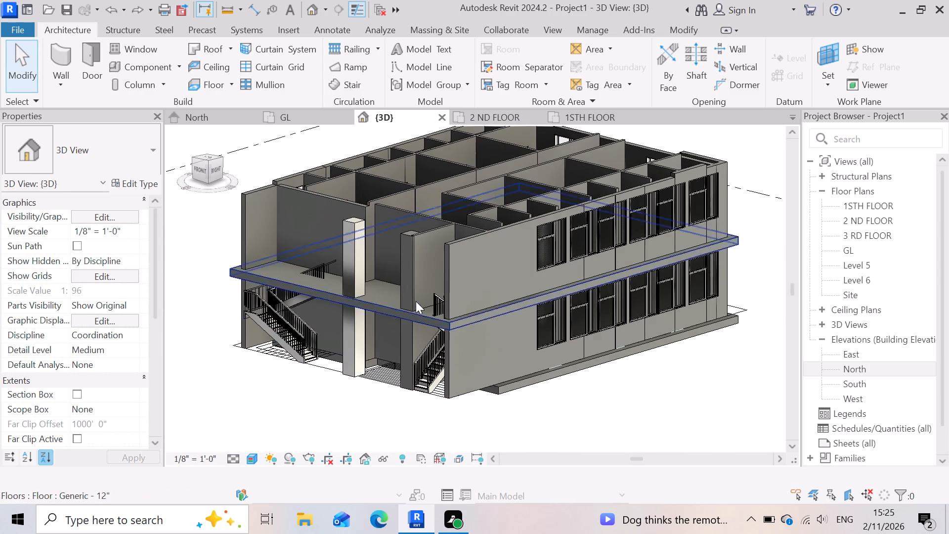
scroll(416, 301, up, 3)
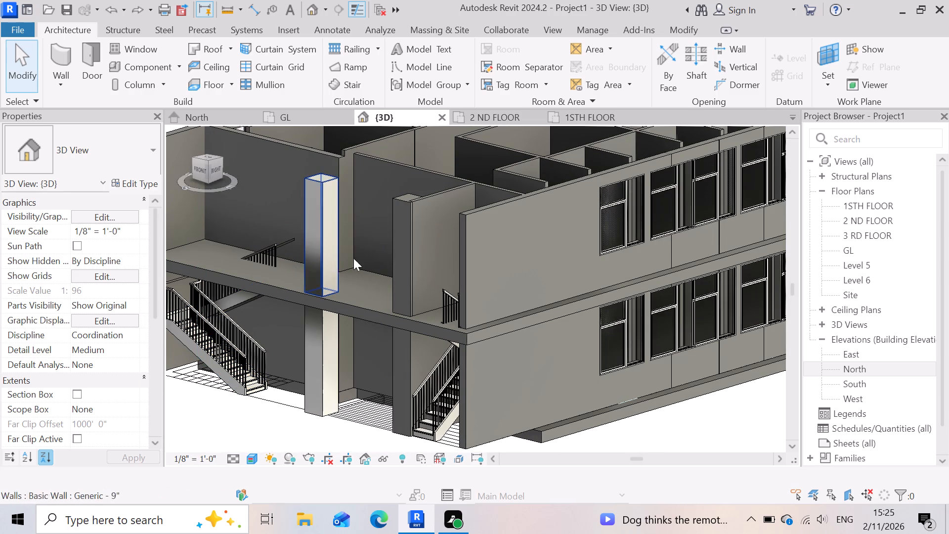
scroll(428, 262, up, 3)
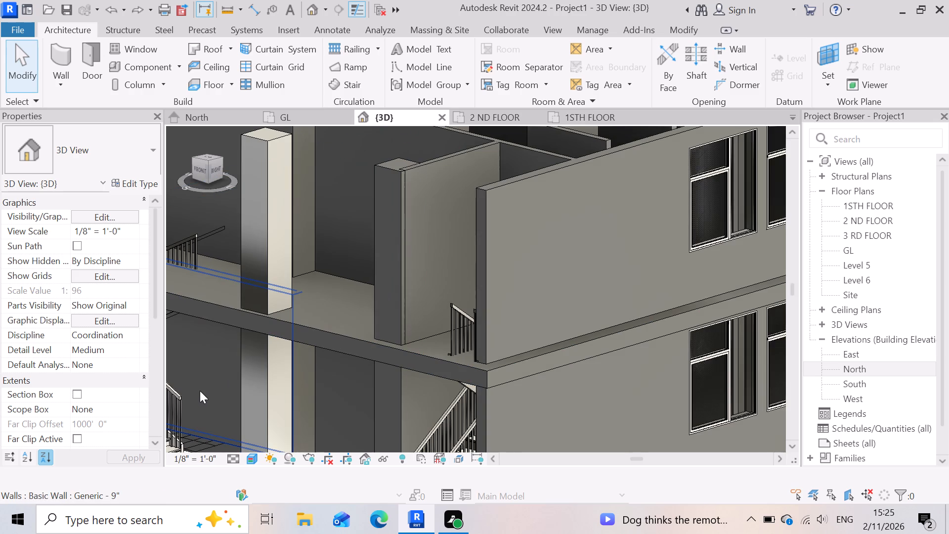
scroll(386, 352, down, 4)
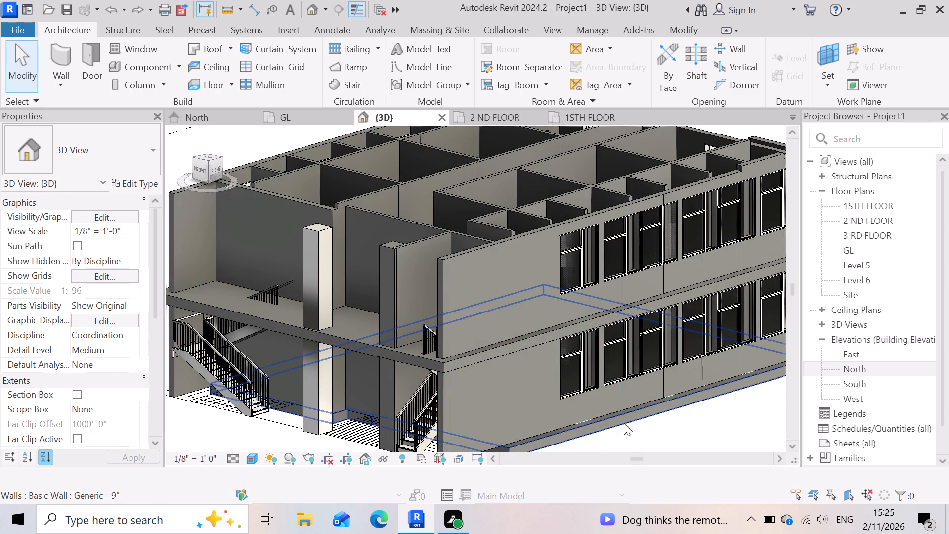
scroll(663, 411, down, 3)
shift+middle_drag(288, 418, 324, 402)
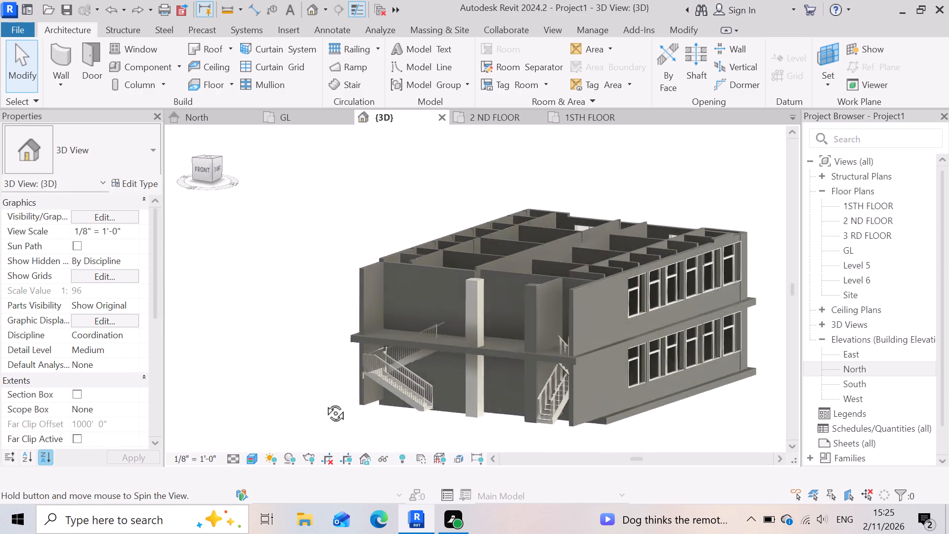
Set the Offset from Path of the inner Handrail - Rectangular railing to -1" on the front stair running along the slab edge.
shift+middle_drag(324, 402, 333, 403)
scroll(366, 396, up, 3)
scroll(510, 320, up, 3)
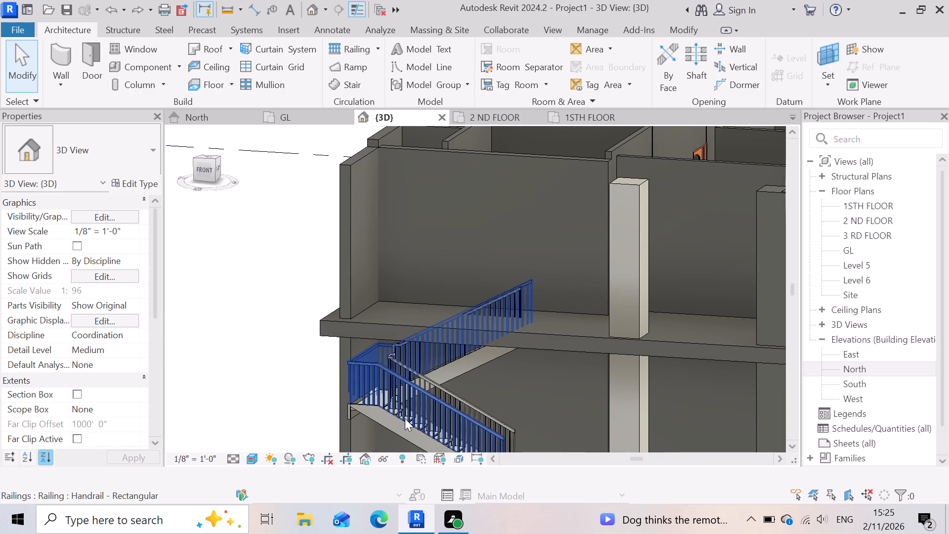
scroll(399, 369, down, 5)
scroll(436, 379, up, 2)
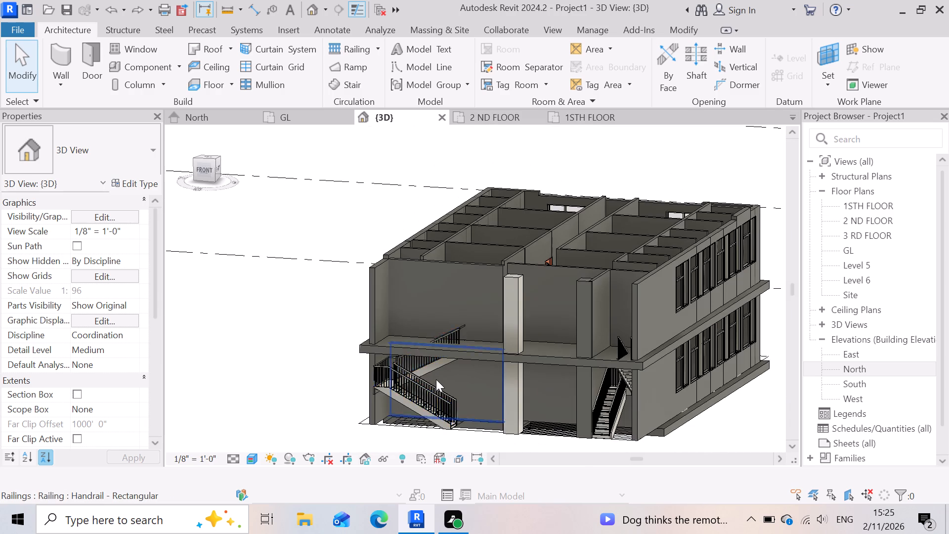
scroll(436, 379, up, 3)
scroll(479, 288, up, 3)
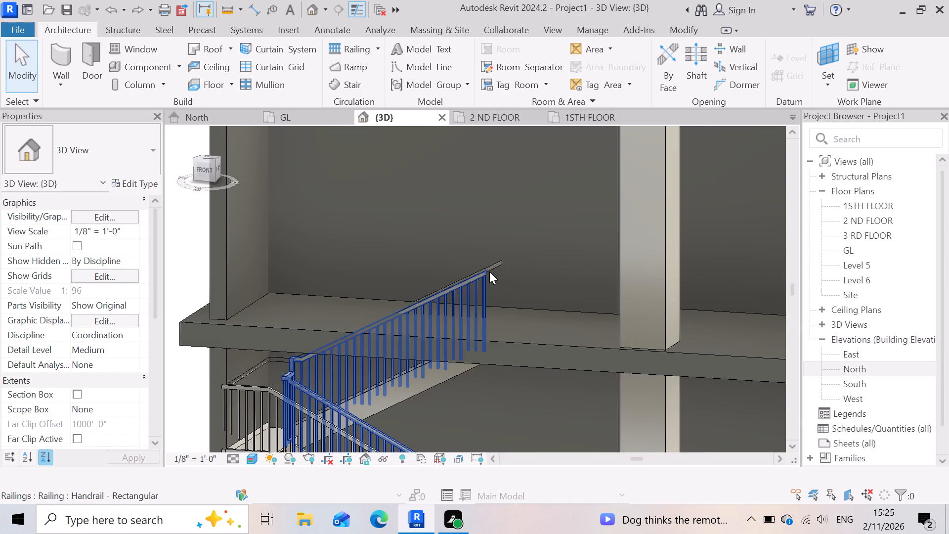
click(490, 265)
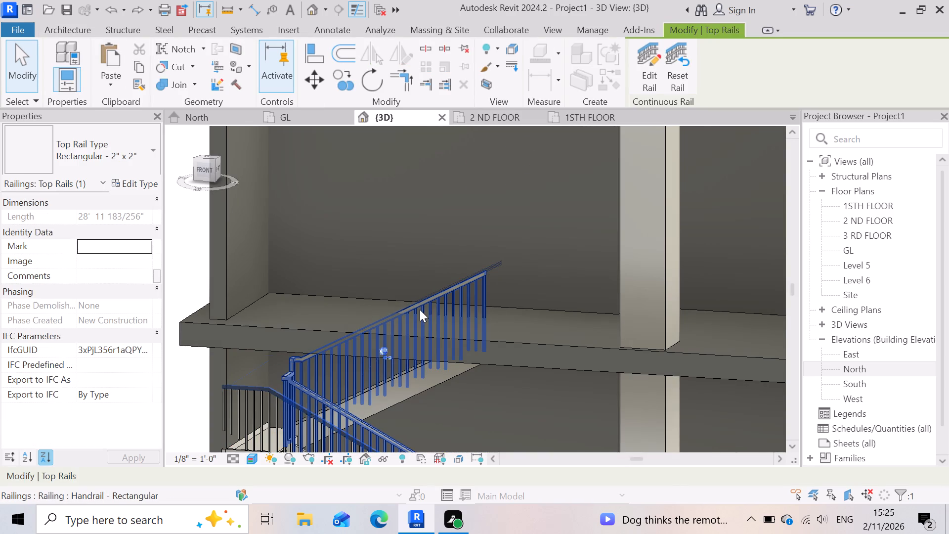
scroll(449, 319, down, 4)
click(215, 362)
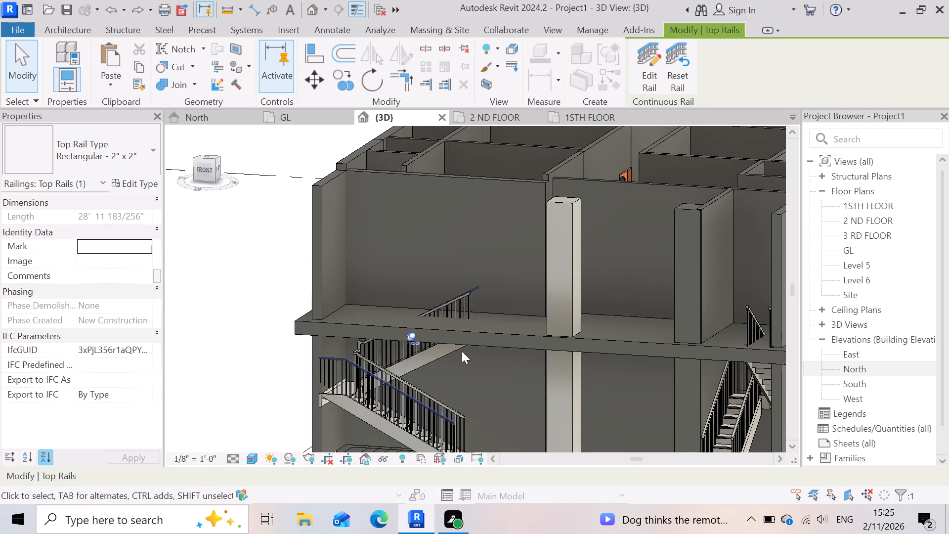
scroll(469, 351, up, 3)
click(349, 358)
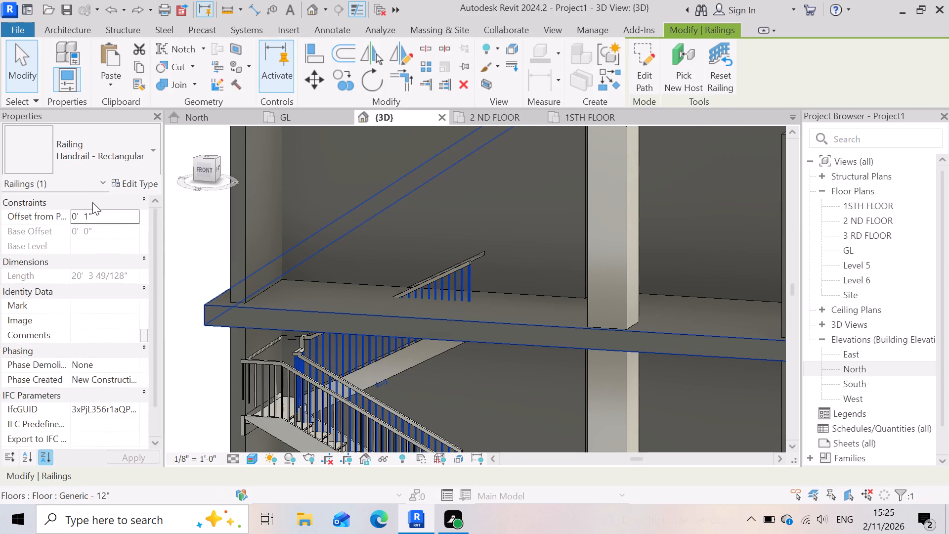
click(102, 215)
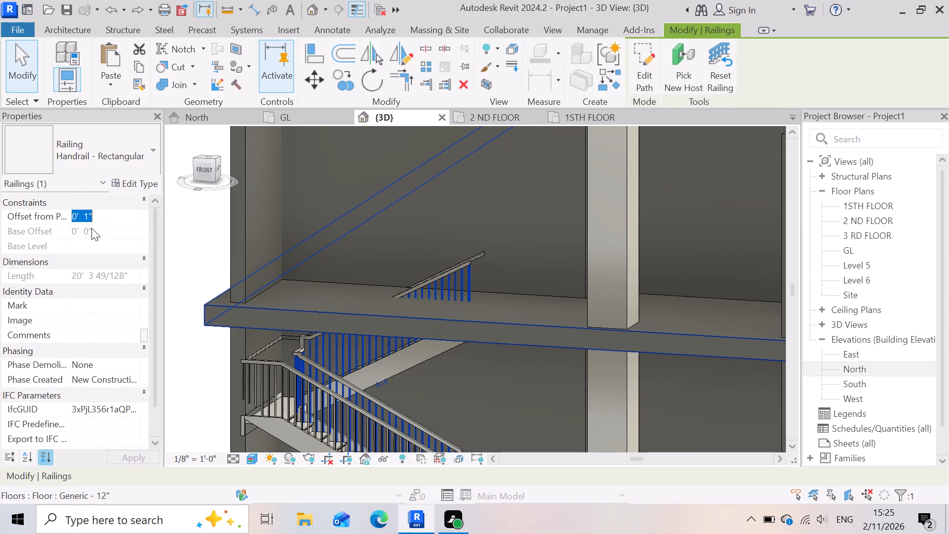
key(minus)
key(1)
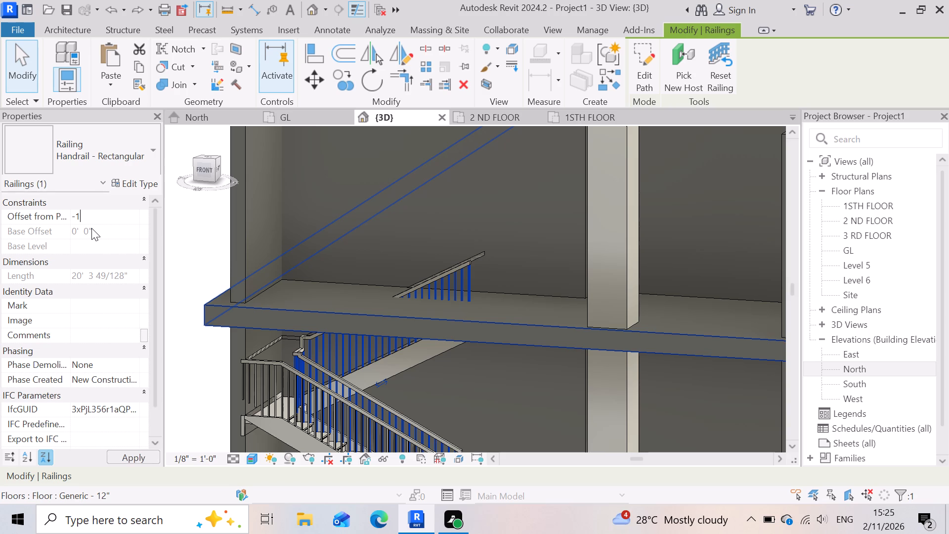
key(shift+quotedbl)
key(Return)
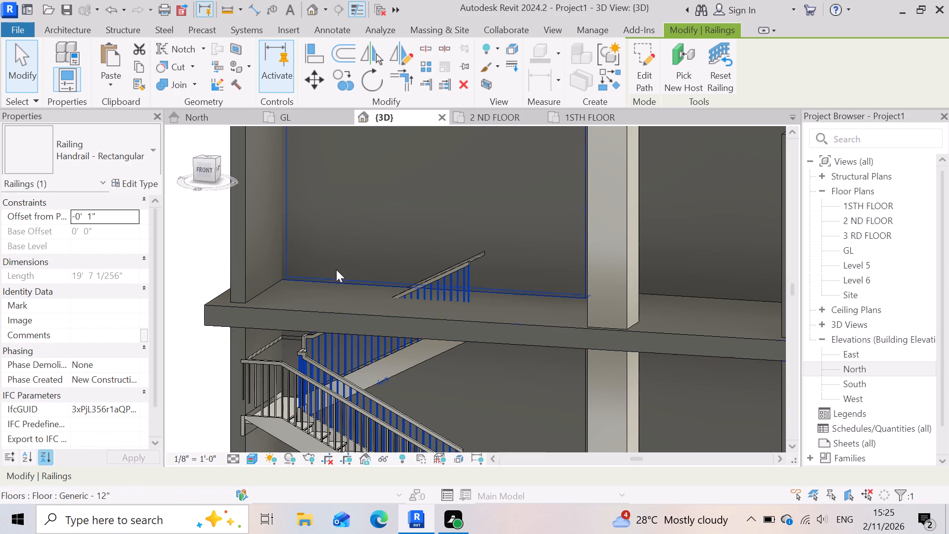
scroll(340, 259, down, 5)
scroll(331, 364, down, 1)
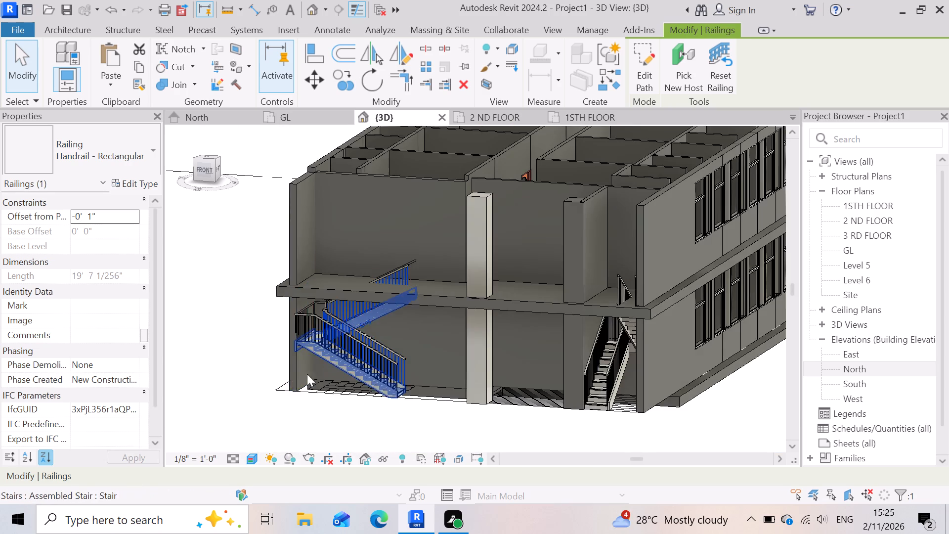
click(206, 426)
Examine the front stair, then check the two stacked storeys and their slabs against the levels in the North elevation.
scroll(315, 348, up, 3)
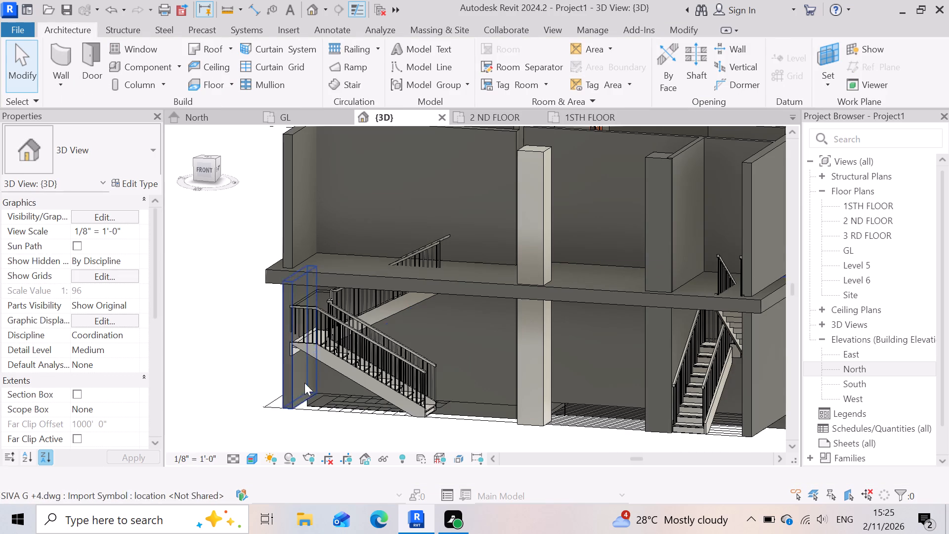
scroll(320, 369, up, 4)
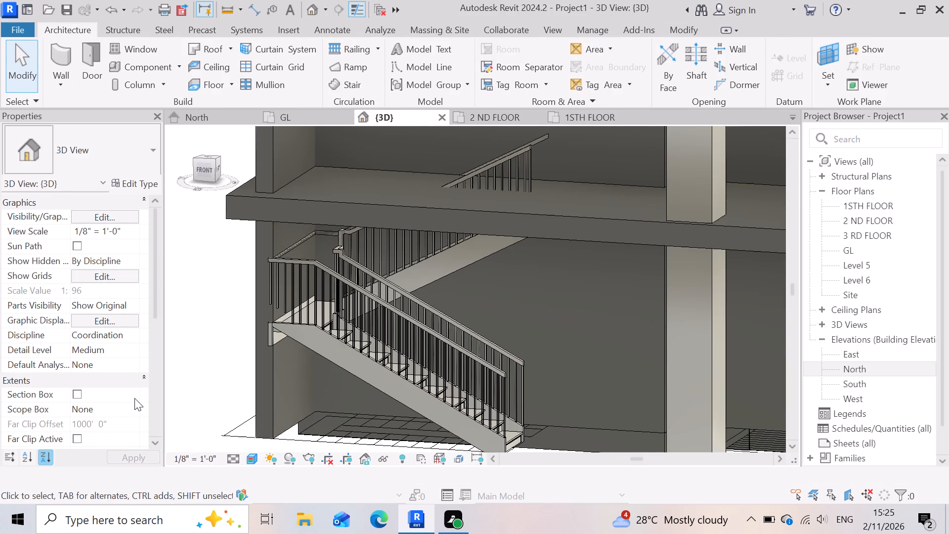
double_click(870, 368)
scroll(585, 364, down, 3)
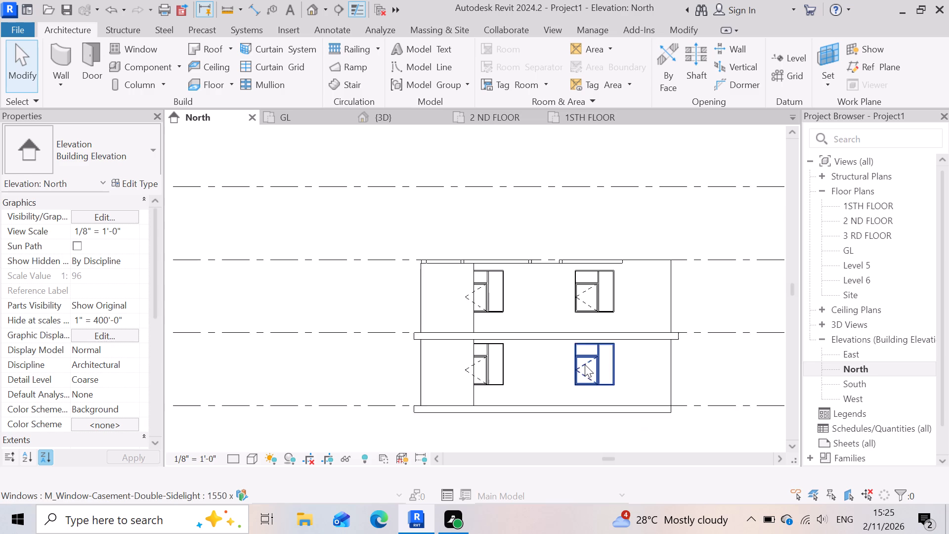
scroll(585, 364, down, 2)
scroll(455, 397, down, 7)
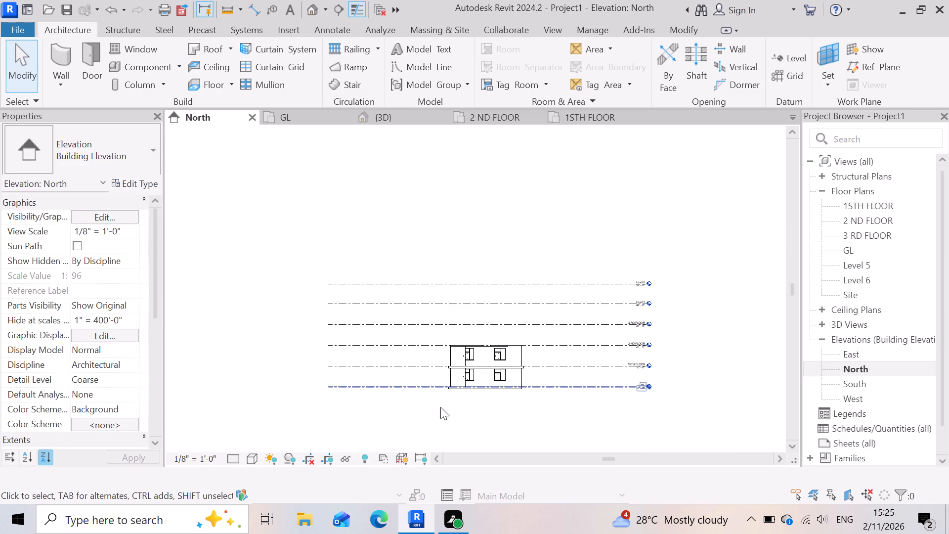
scroll(463, 414, up, 10)
scroll(493, 372, up, 4)
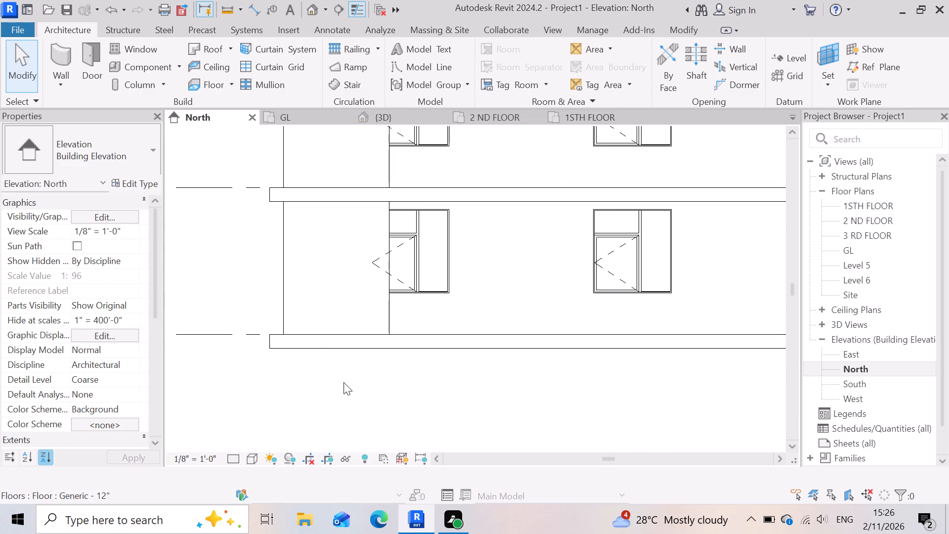
scroll(373, 377, down, 7)
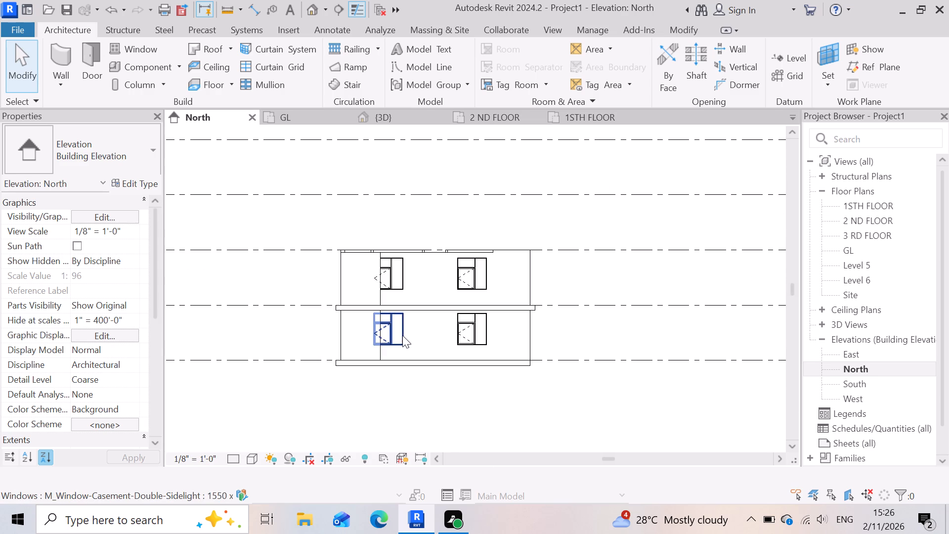
scroll(334, 357, down, 3)
scroll(403, 381, down, 2)
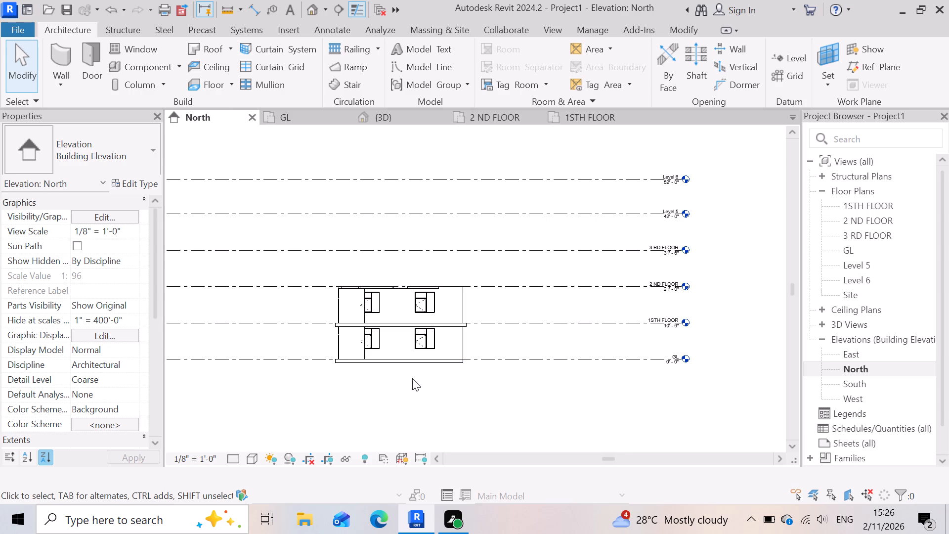
scroll(412, 378, down, 2)
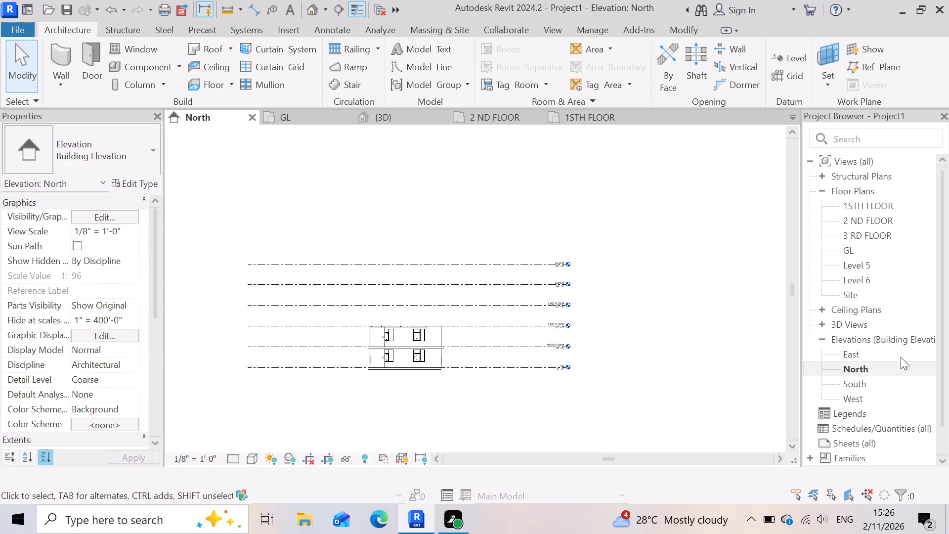
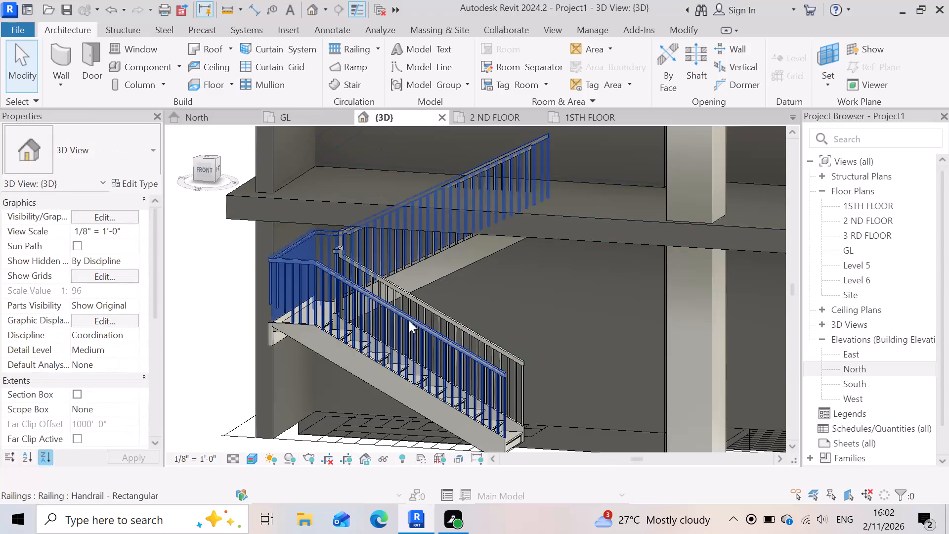
Examine the two ground-floor staircases, their railings and the adjoining walls at the front of the building in 3D.
scroll(448, 310, down, 6)
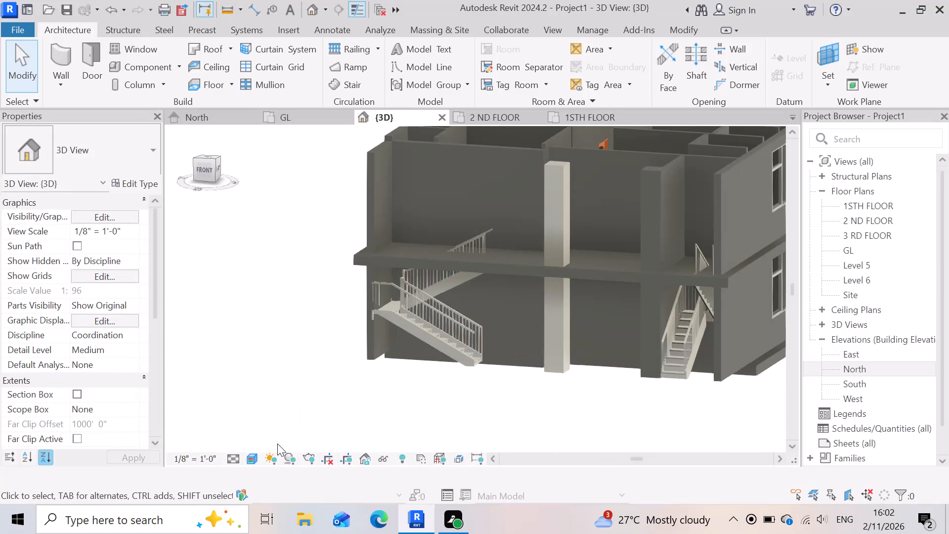
click(298, 443)
scroll(671, 260, up, 3)
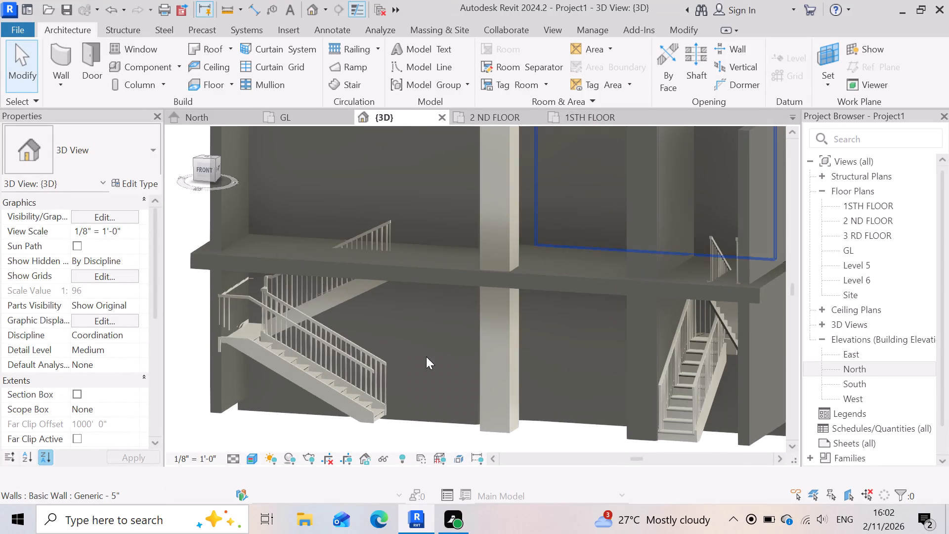
scroll(675, 328, up, 7)
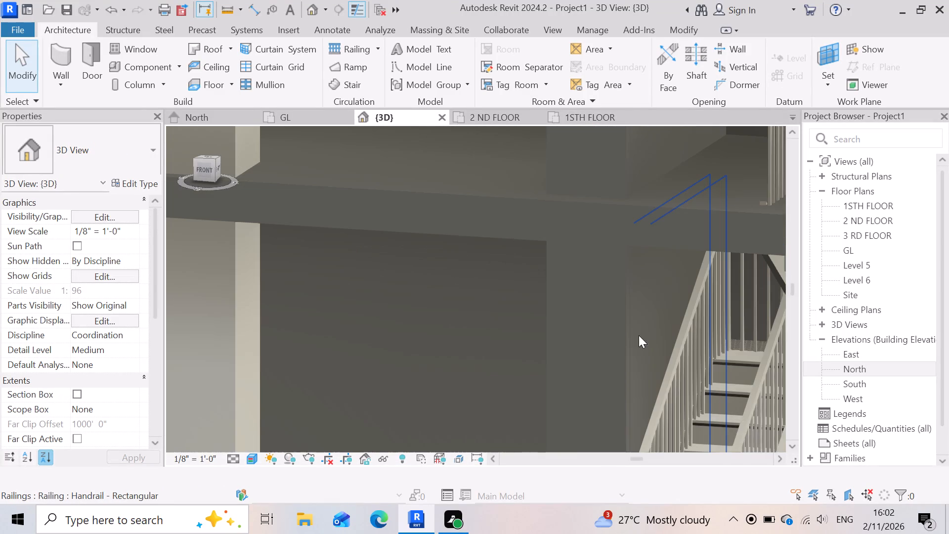
click(647, 332)
scroll(659, 326, down, 8)
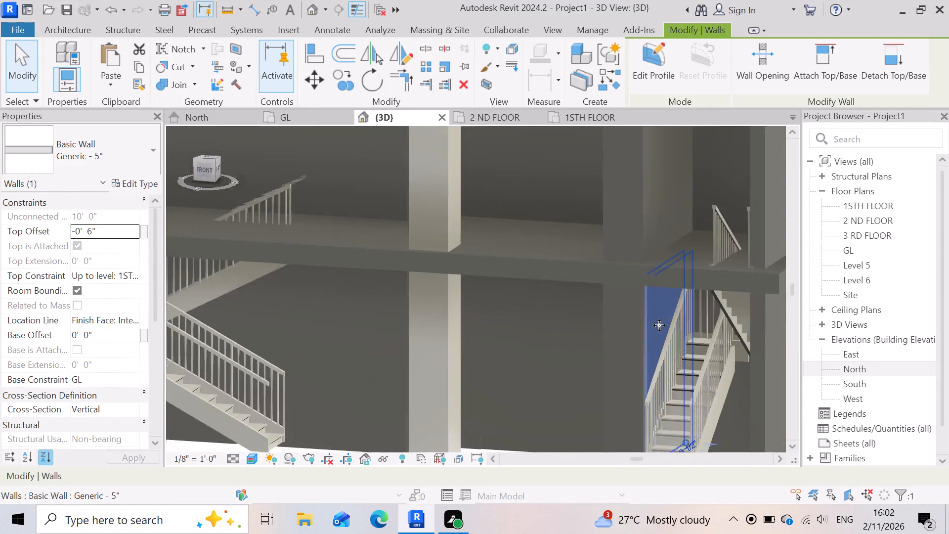
scroll(659, 325, down, 2)
scroll(627, 382, down, 4)
click(575, 430)
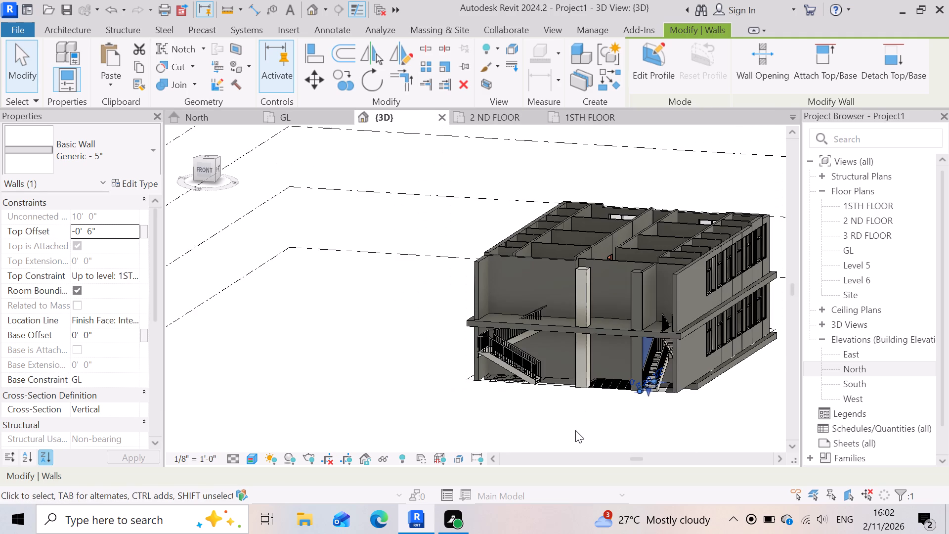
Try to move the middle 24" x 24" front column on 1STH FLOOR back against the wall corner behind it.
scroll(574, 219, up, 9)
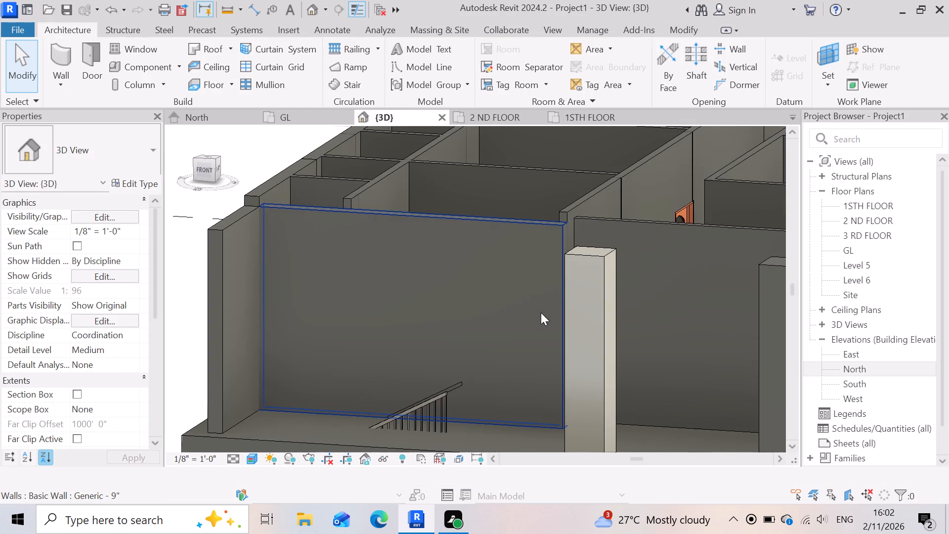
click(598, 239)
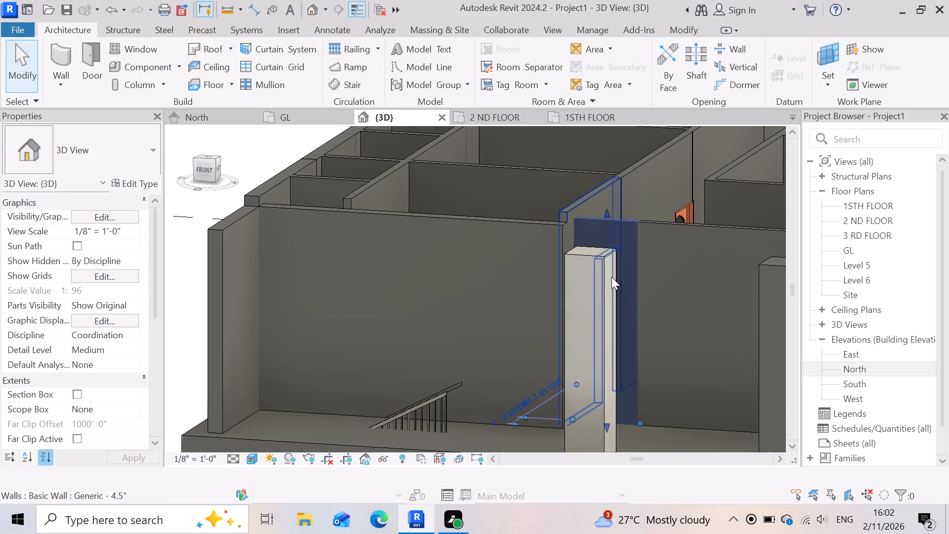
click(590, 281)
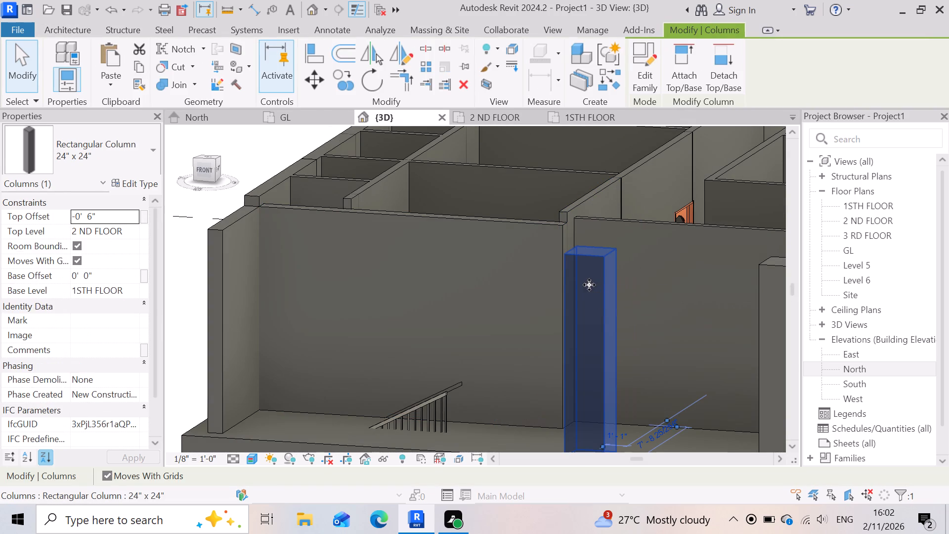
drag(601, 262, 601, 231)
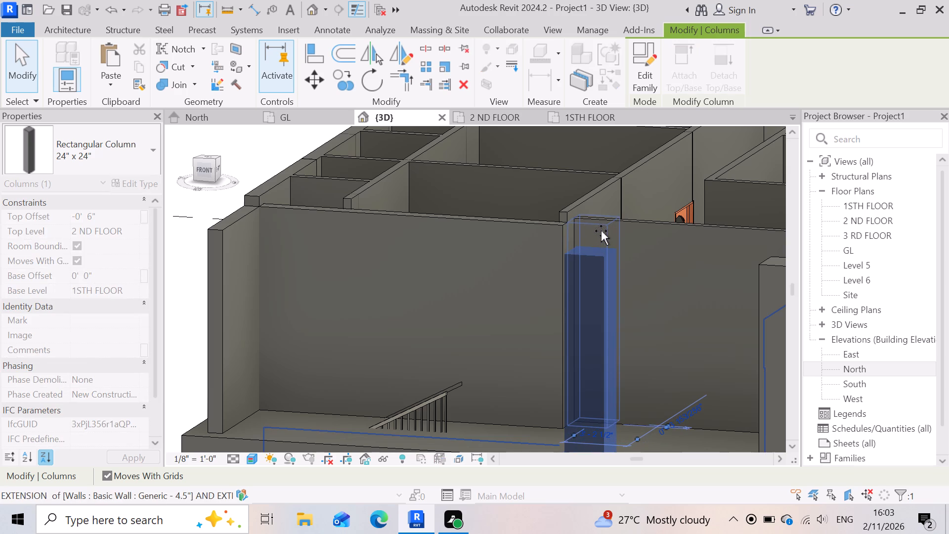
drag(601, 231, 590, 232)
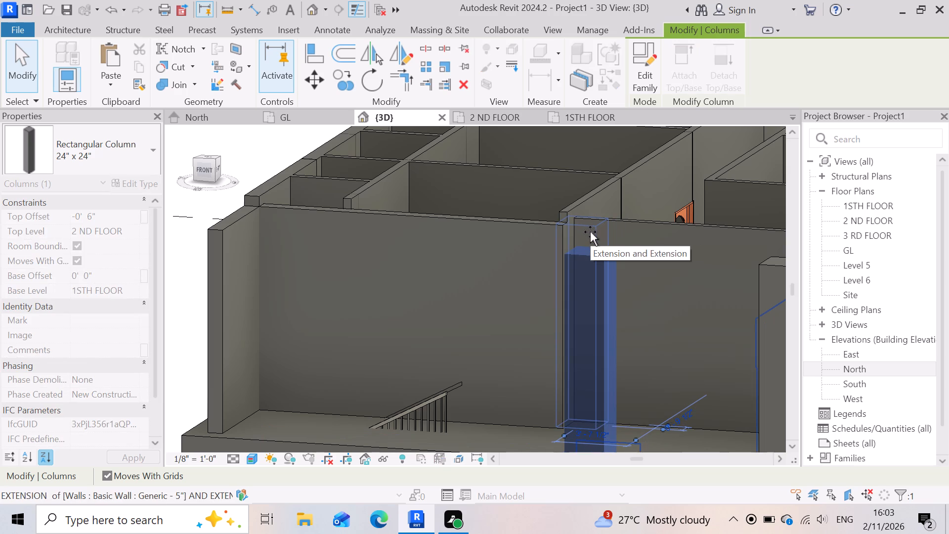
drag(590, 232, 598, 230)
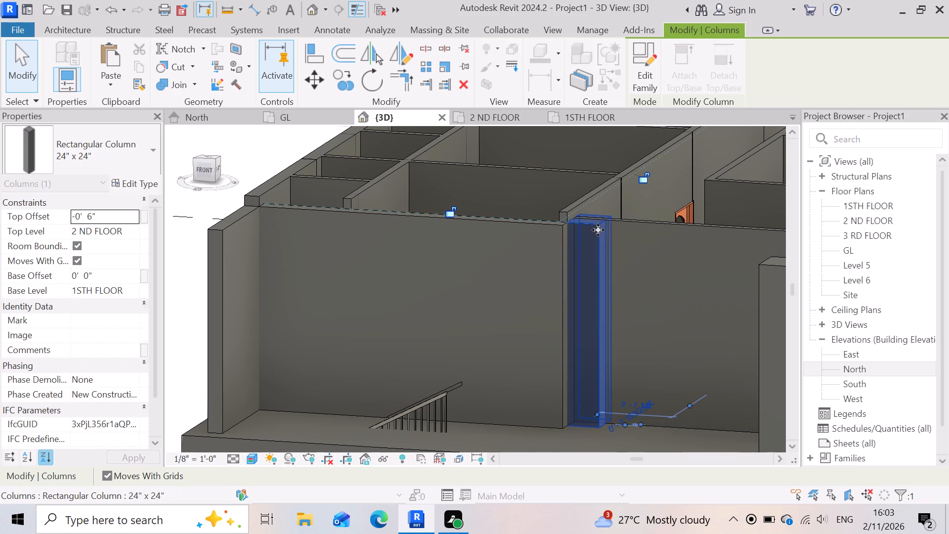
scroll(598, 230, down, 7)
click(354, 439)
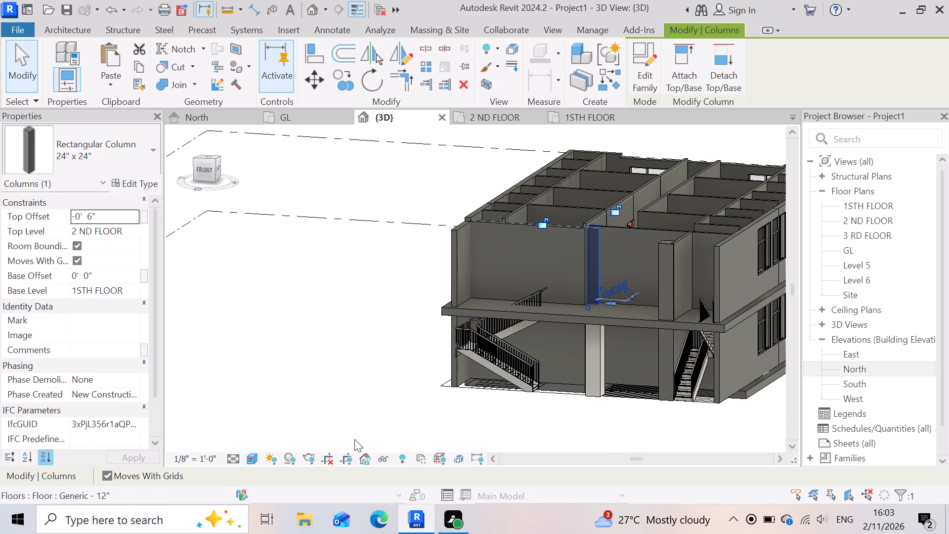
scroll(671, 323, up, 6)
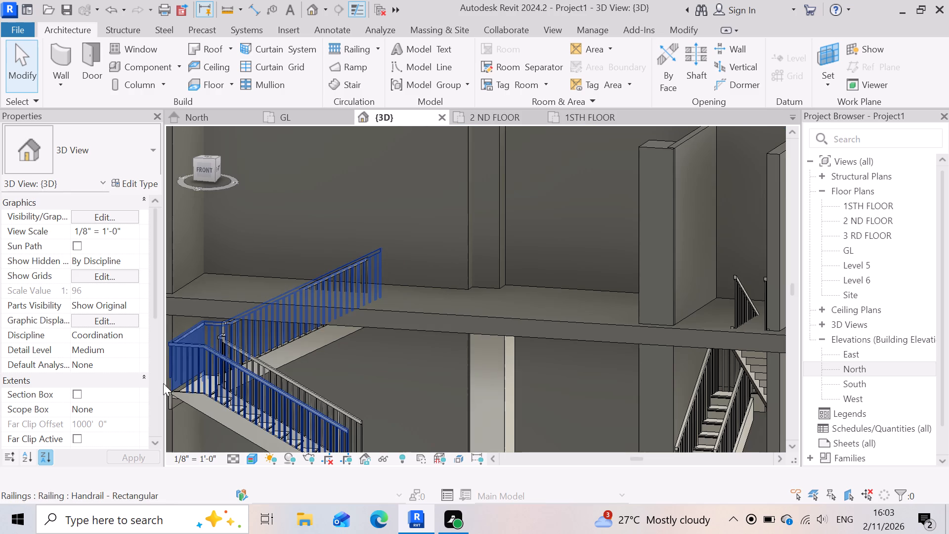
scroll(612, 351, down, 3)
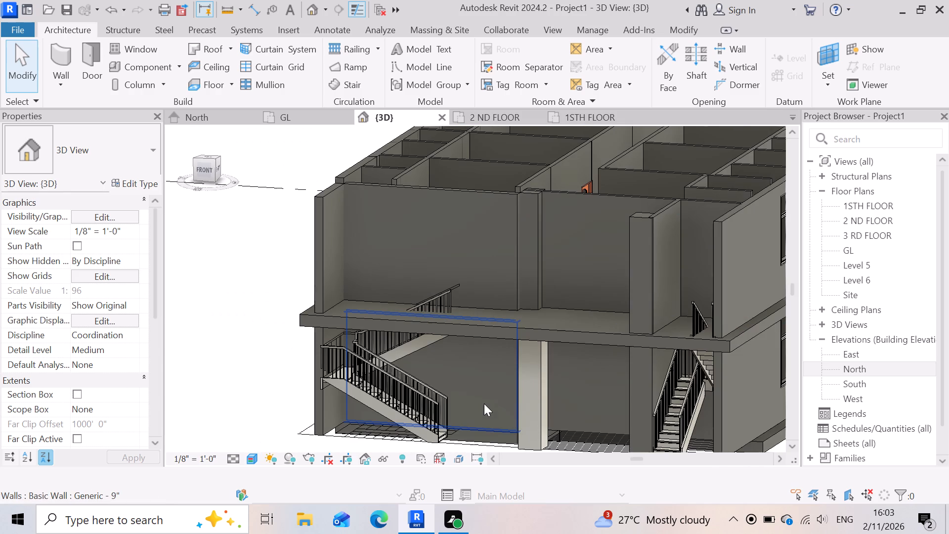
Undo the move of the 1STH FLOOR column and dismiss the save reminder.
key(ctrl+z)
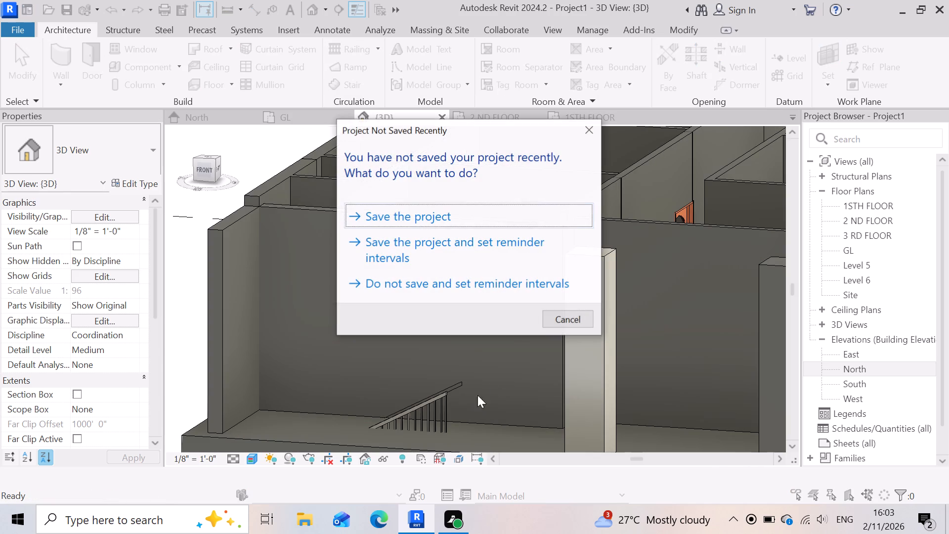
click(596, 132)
Check the room and stair layout in the GL floor plan, and examine the whole building and its levels in 3D.
scroll(475, 262, down, 6)
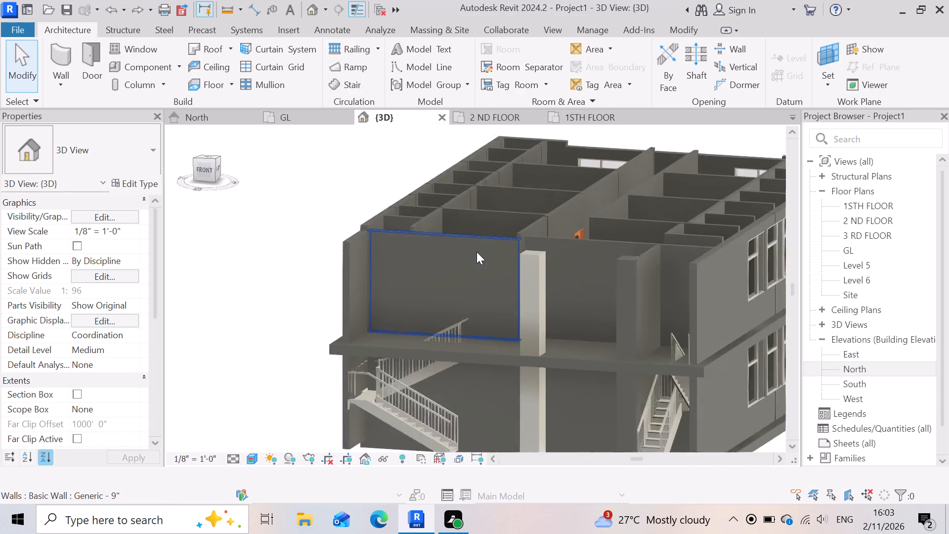
scroll(476, 252, down, 2)
click(520, 458)
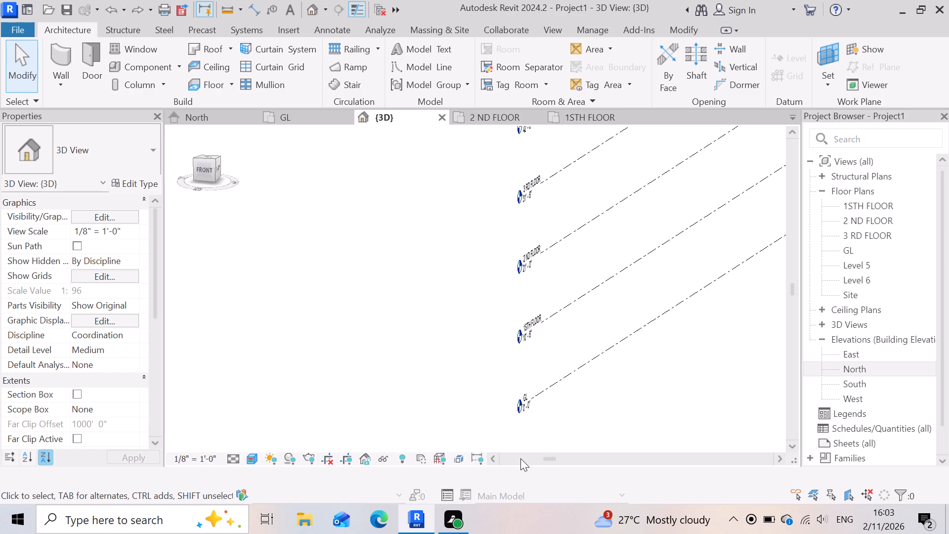
scroll(263, 302, down, 3)
click(316, 118)
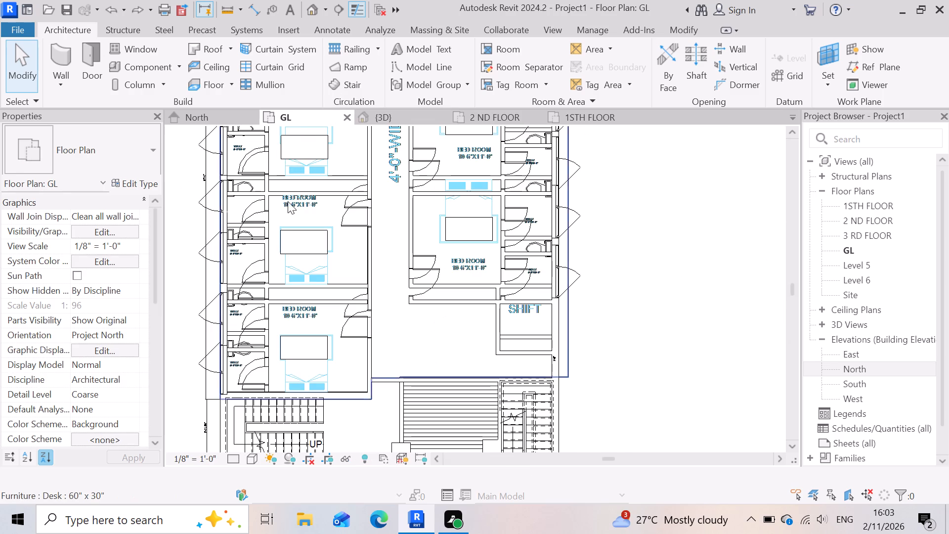
scroll(480, 348, down, 3)
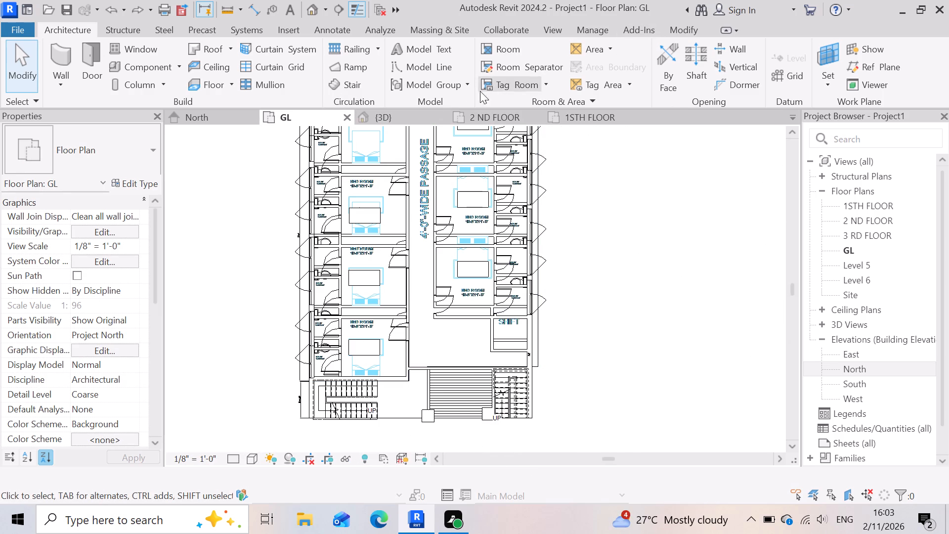
click(408, 111)
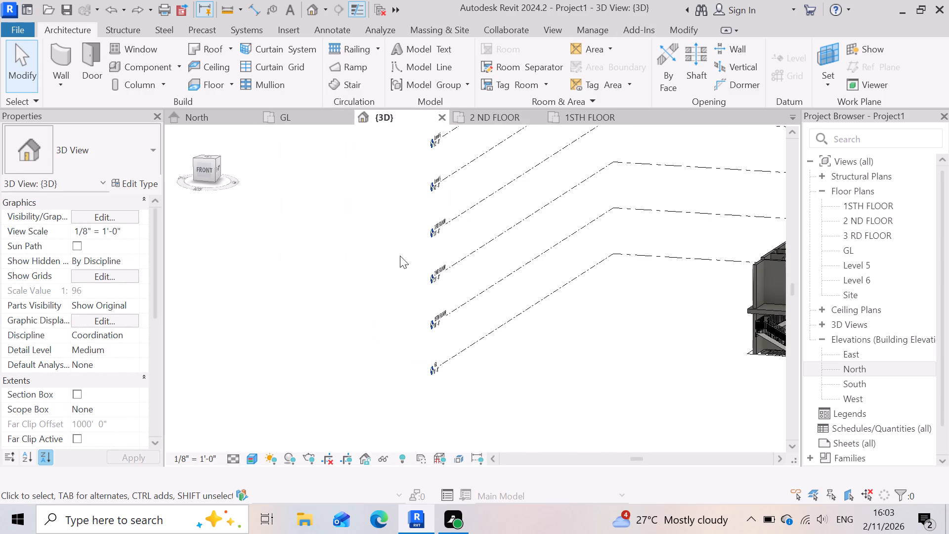
scroll(389, 263, down, 3)
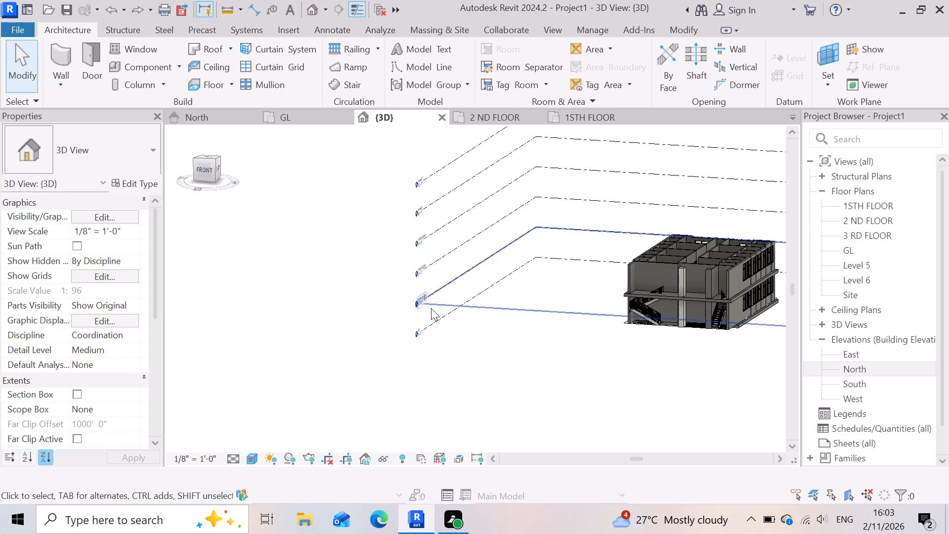
scroll(330, 325, down, 3)
shift+middle_drag(420, 357, 427, 346)
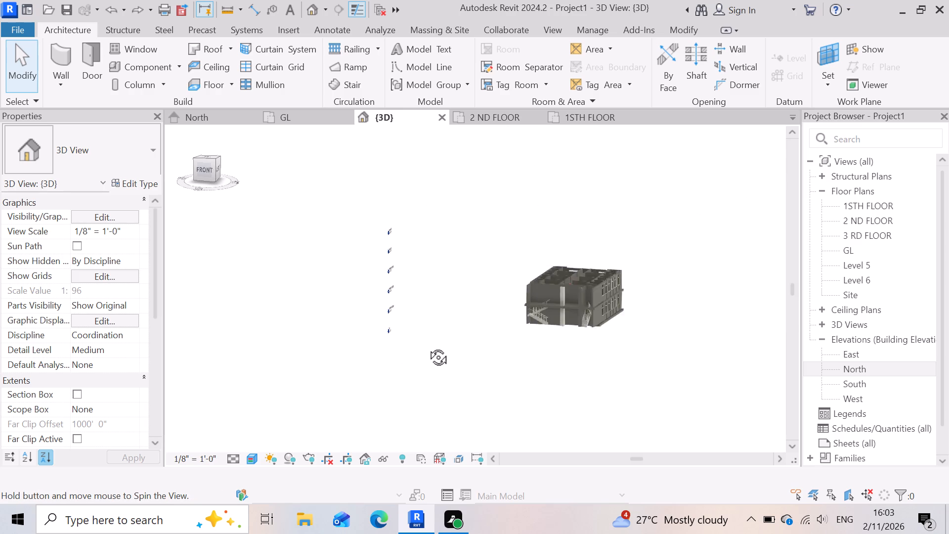
shift+middle_drag(427, 346, 486, 338)
scroll(486, 338, up, 1)
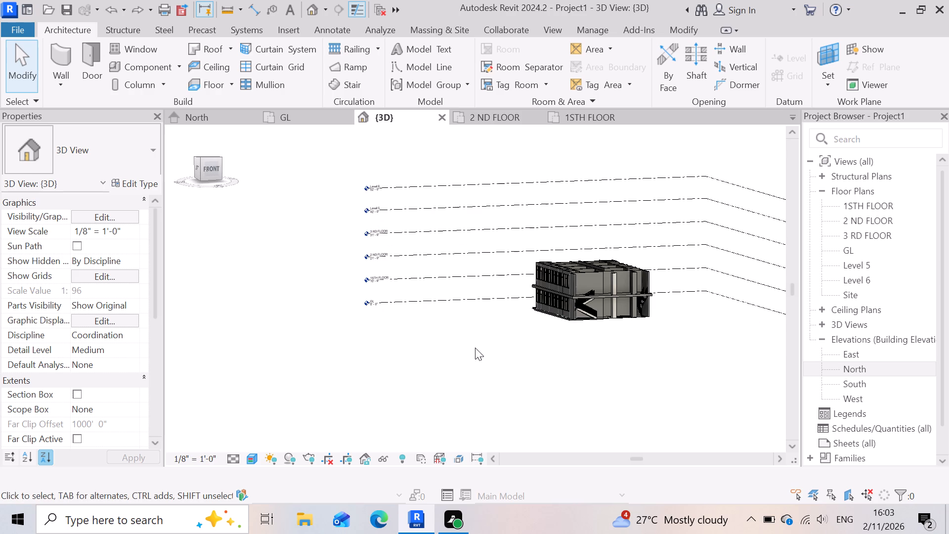
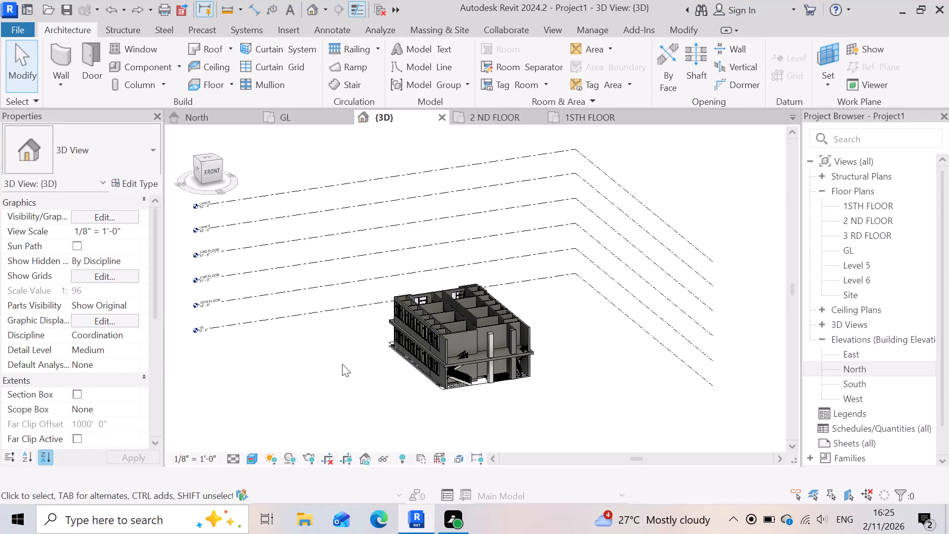
Examine the back of the building in 3D and inspect the short Generic - 9" wall at the rear corner of 1STH FLOOR.
middle_drag(342, 364, 544, 378)
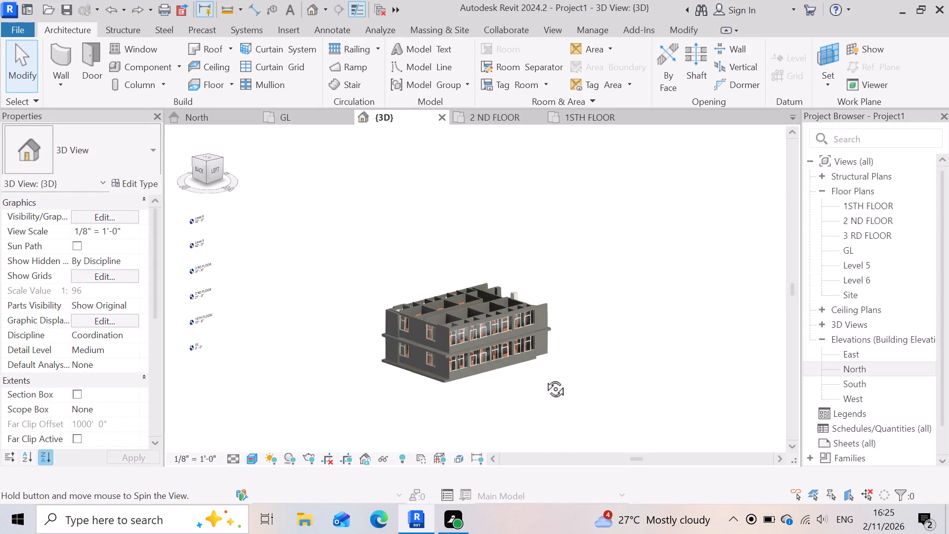
middle_drag(544, 378, 554, 430)
scroll(460, 330, up, 4)
scroll(431, 344, down, 2)
scroll(415, 349, up, 3)
scroll(355, 366, up, 1)
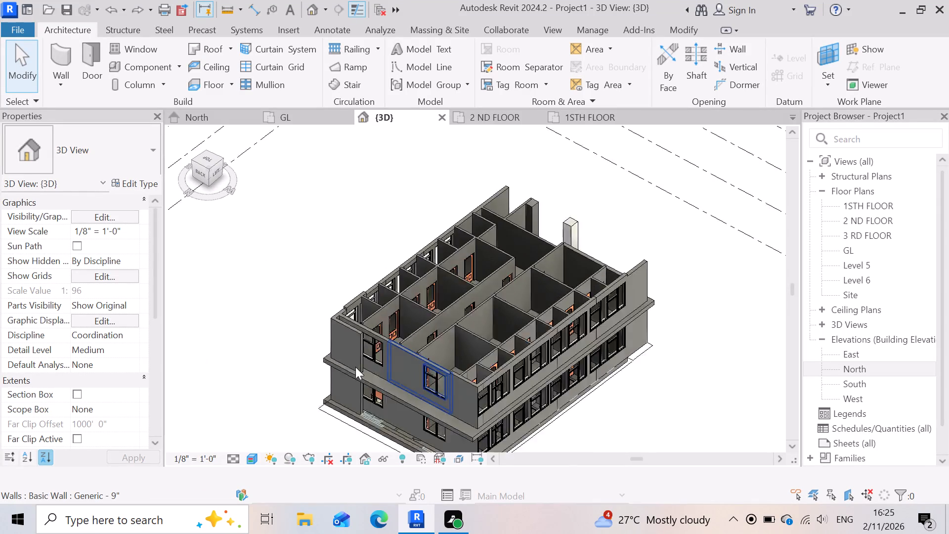
scroll(355, 367, up, 2)
scroll(403, 317, down, 3)
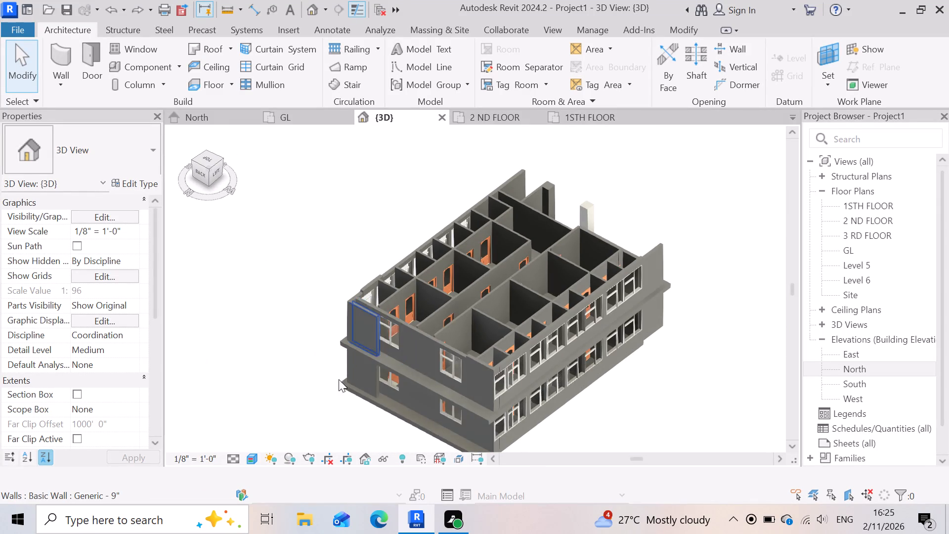
scroll(337, 381, up, 3)
scroll(359, 292, up, 3)
scroll(334, 336, up, 2)
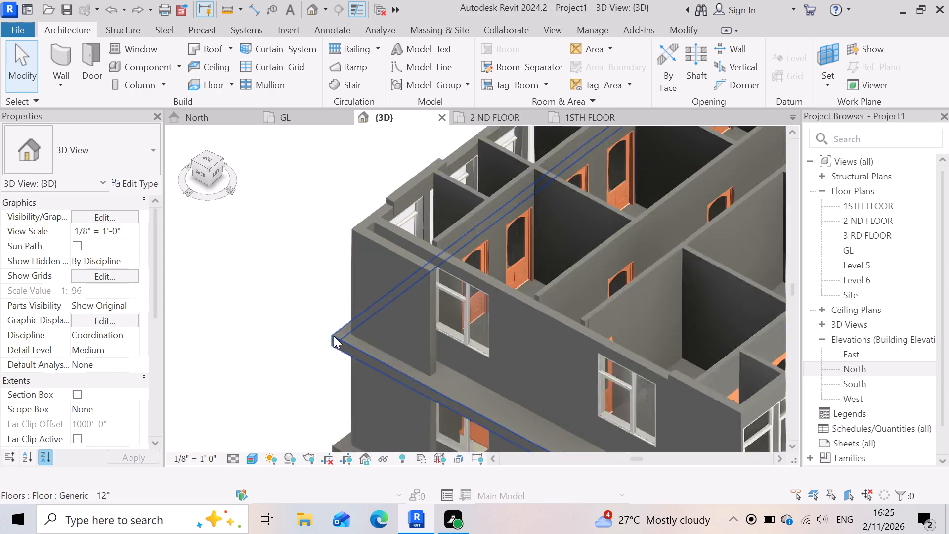
scroll(334, 336, up, 4)
click(435, 293)
scroll(411, 302, down, 5)
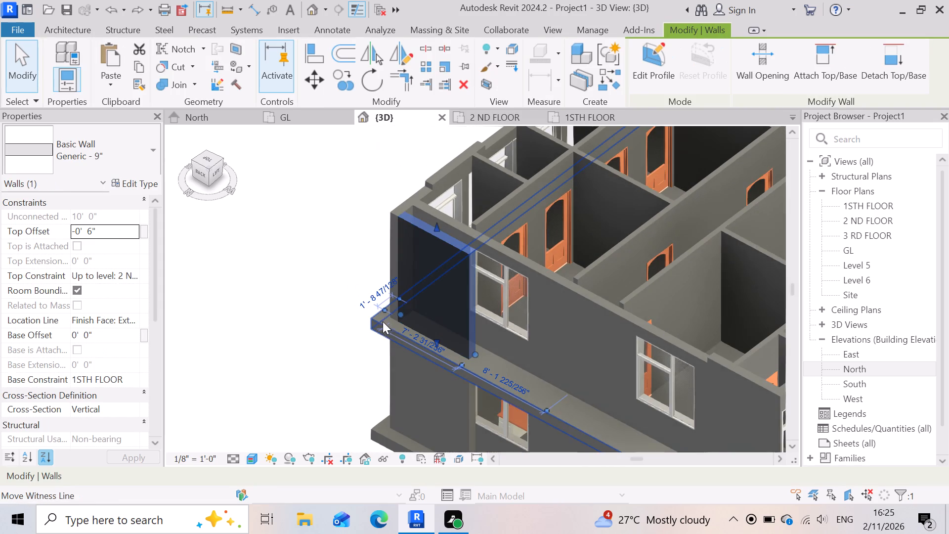
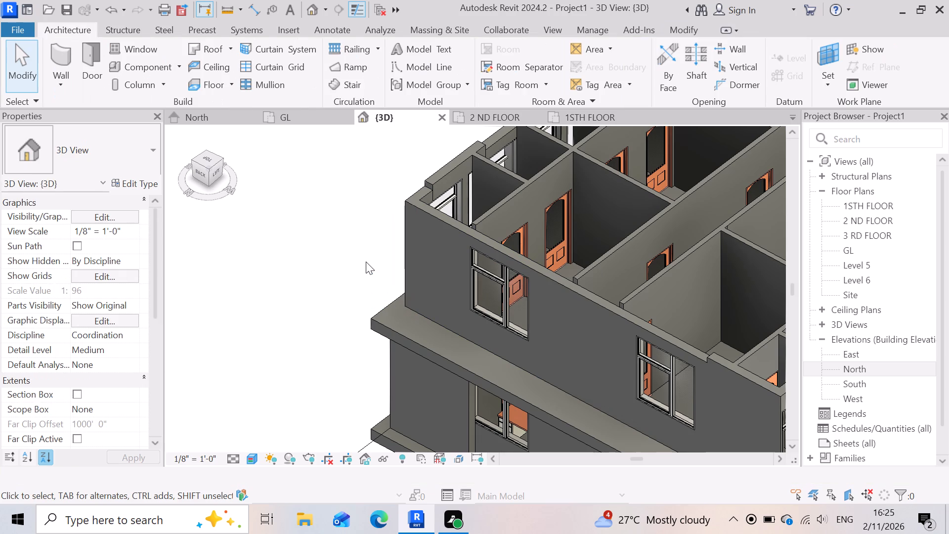
Delete the short Generic - 9" wall overlapping the rear exterior wall at the GL-level corner beside the window.
scroll(390, 276, down, 7)
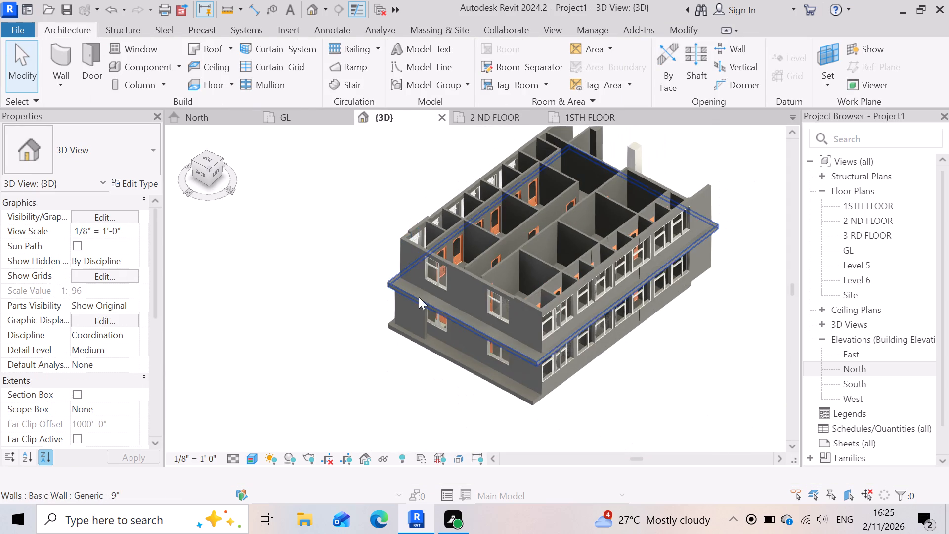
shift+middle_drag(557, 368, 516, 356)
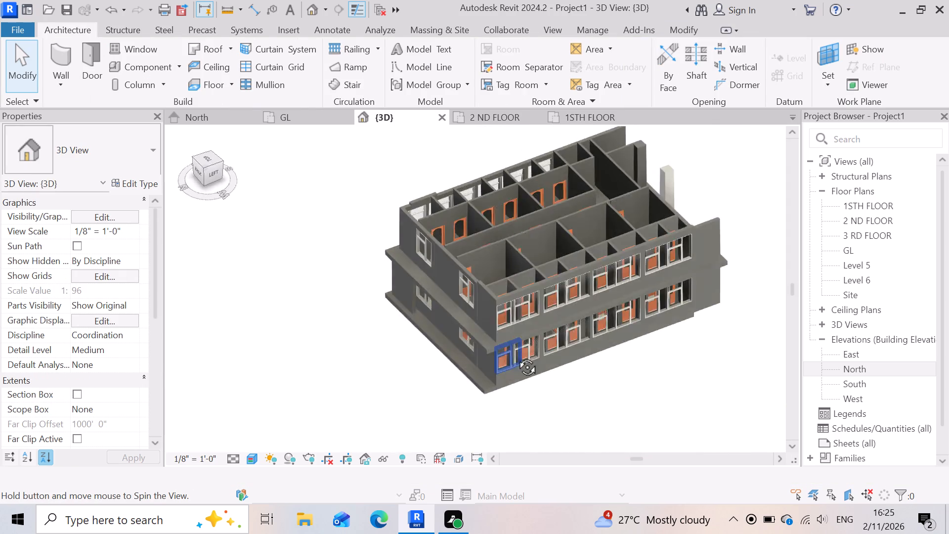
shift+middle_drag(516, 356, 212, 286)
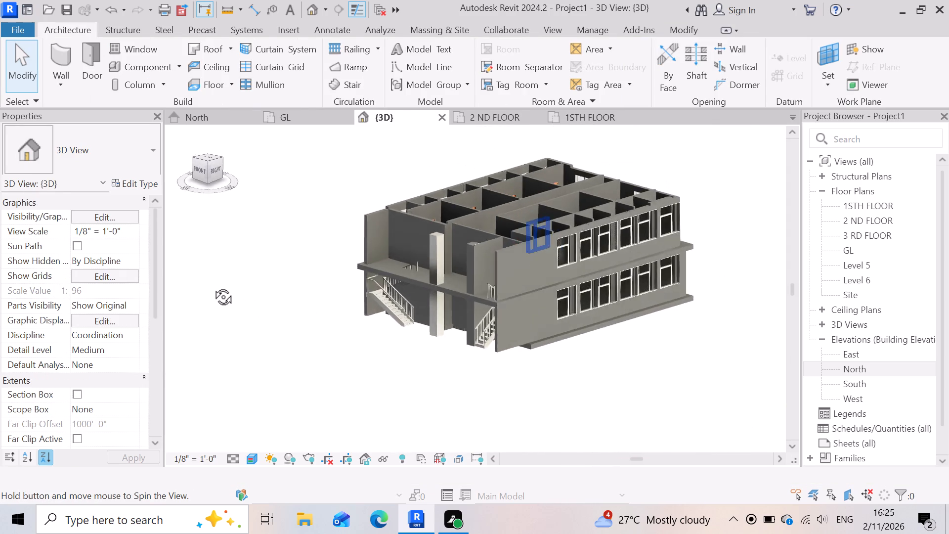
shift+middle_drag(212, 286, 199, 275)
shift+middle_drag(642, 405, 438, 389)
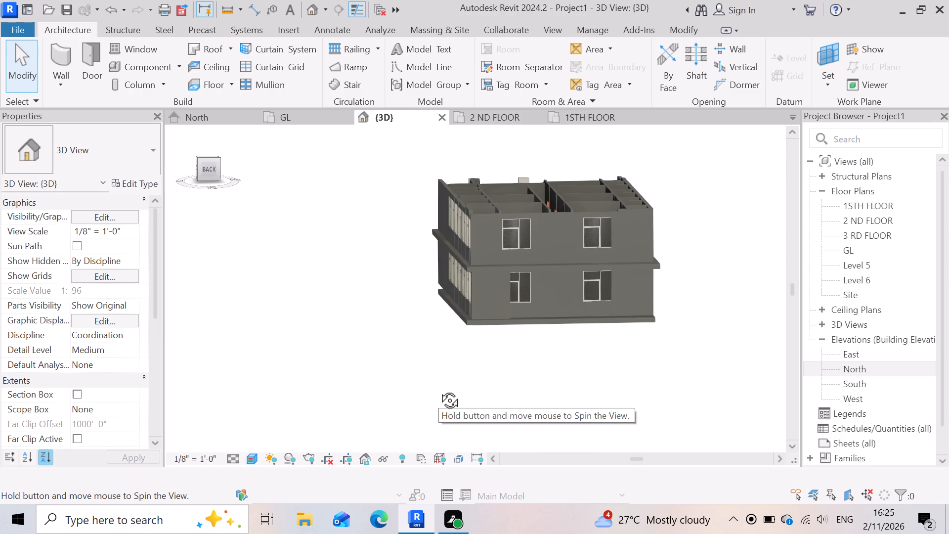
shift+middle_drag(438, 389, 447, 382)
scroll(498, 305, up, 7)
click(502, 298)
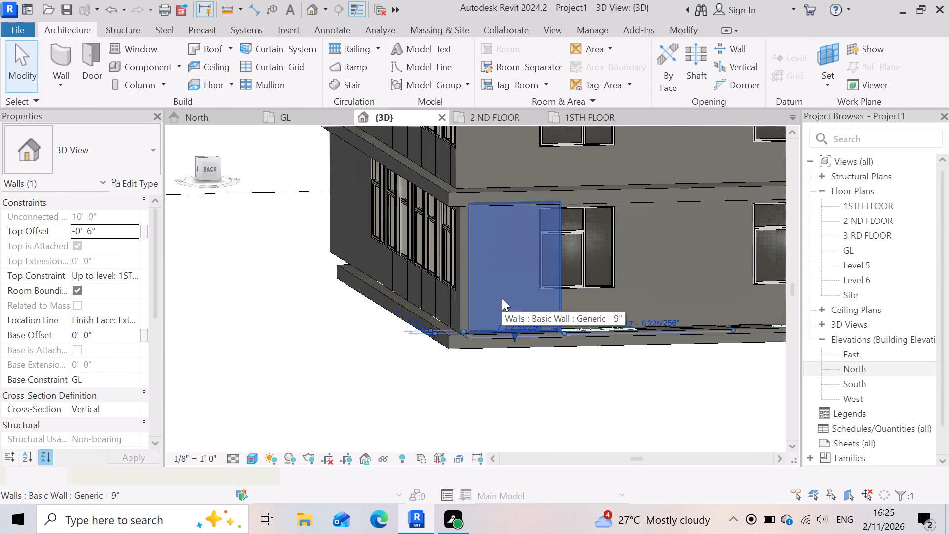
scroll(494, 327, down, 4)
scroll(483, 375, up, 6)
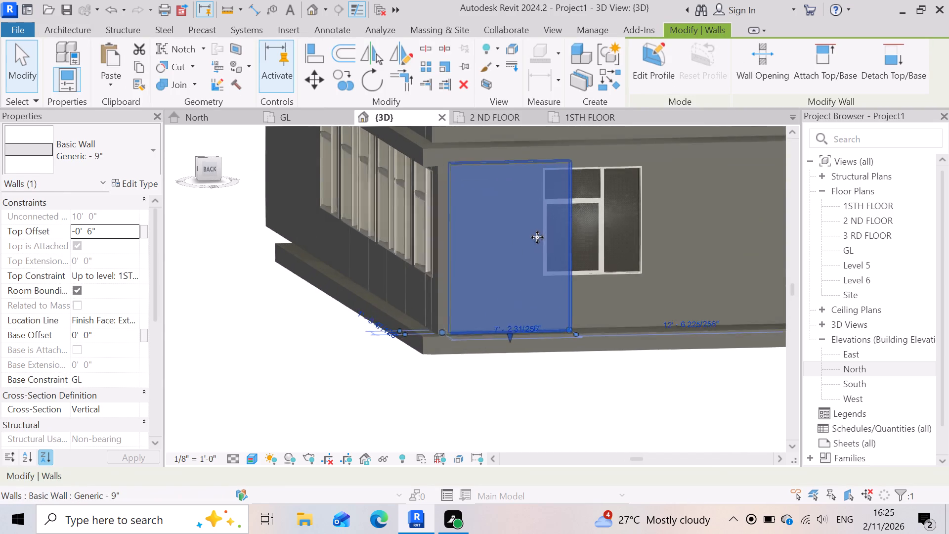
scroll(537, 237, up, 2)
click(723, 293)
scroll(527, 280, down, 3)
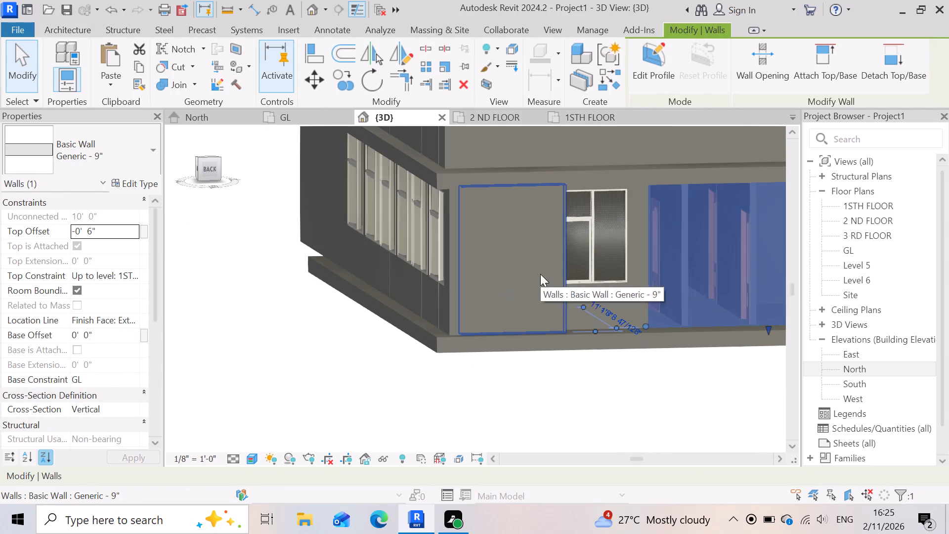
click(519, 276)
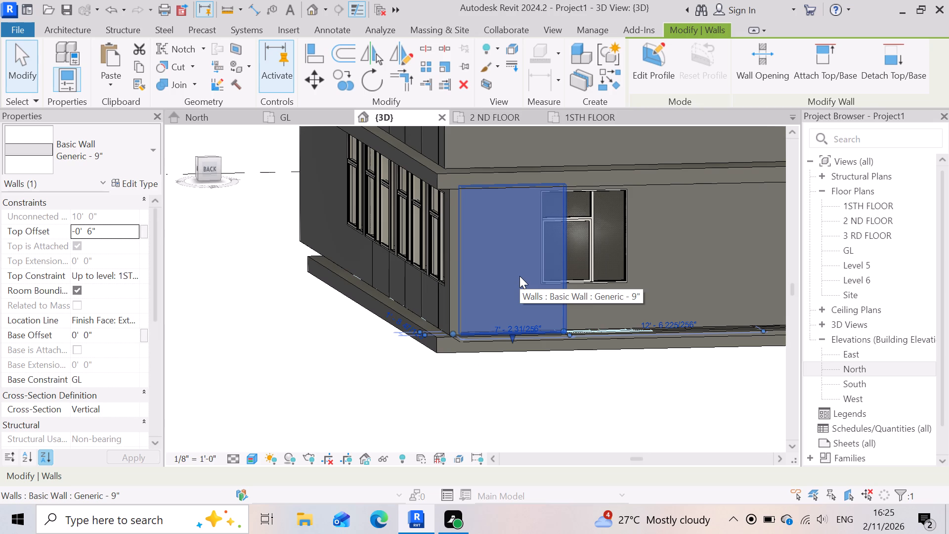
key(Delete)
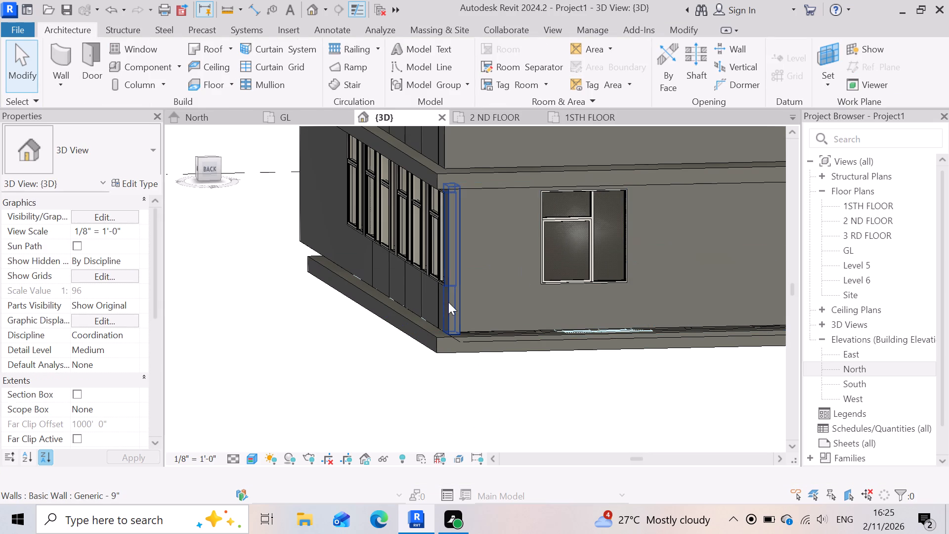
Examine the rear facade, its lower corner, and the long right side of the building in 3D.
scroll(560, 348, down, 3)
click(559, 402)
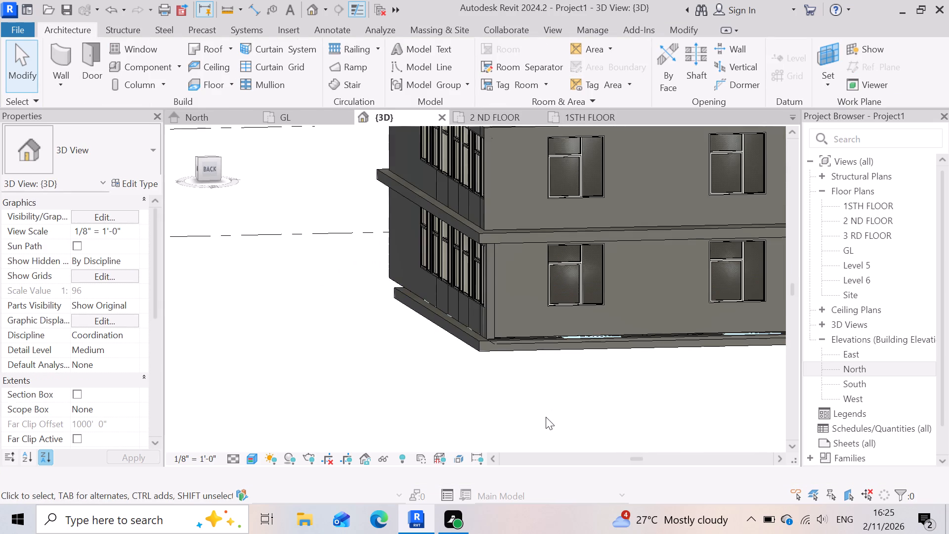
scroll(546, 417, down, 3)
scroll(699, 296, up, 3)
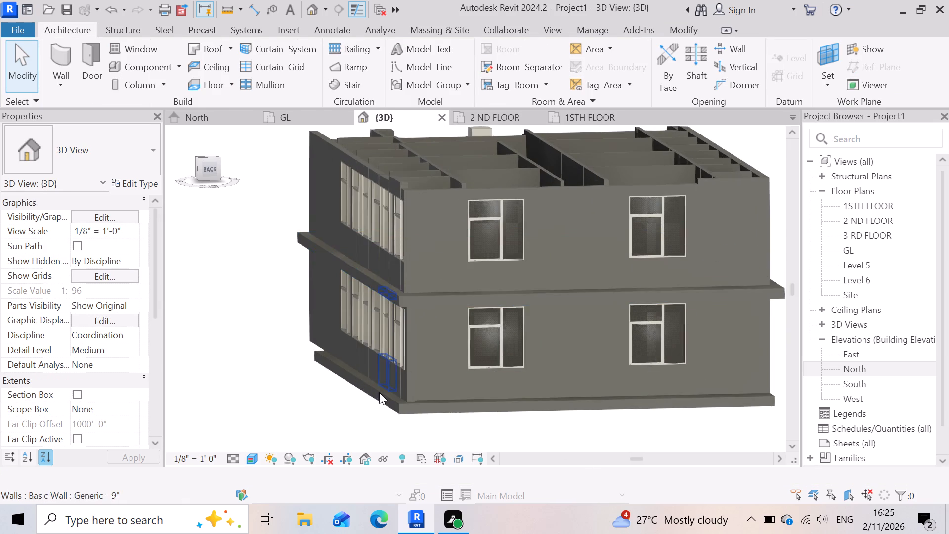
shift+middle_drag(390, 452, 441, 424)
scroll(432, 427, down, 1)
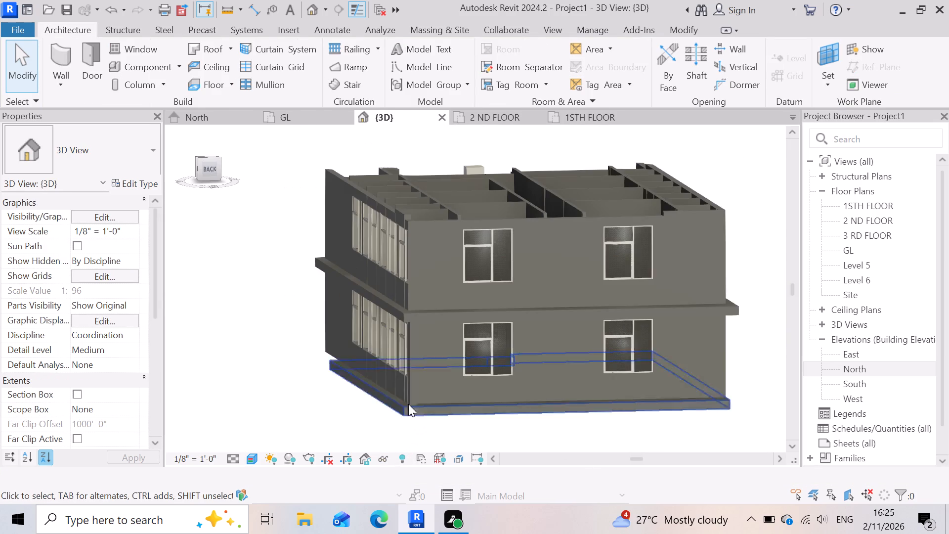
scroll(401, 394, down, 2)
shift+middle_drag(337, 345, 573, 388)
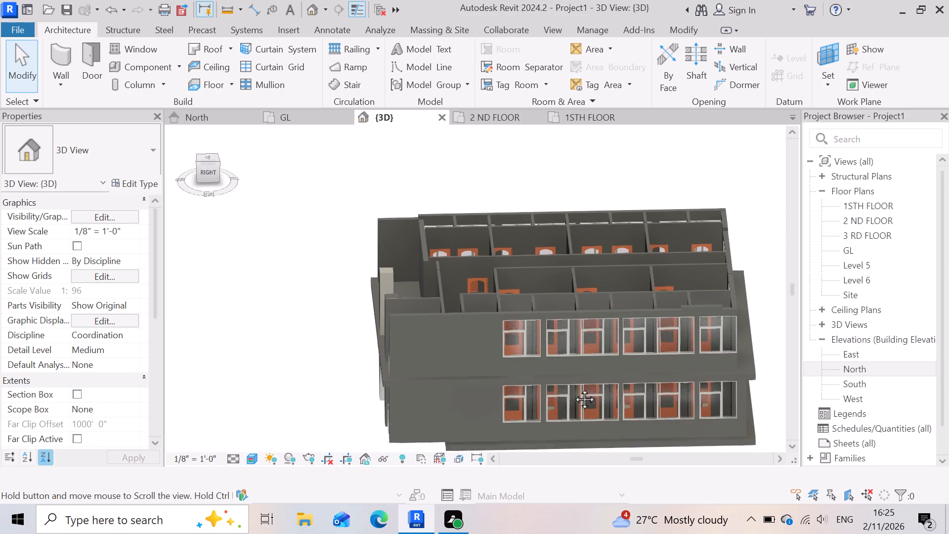
shift+middle_drag(573, 388, 554, 354)
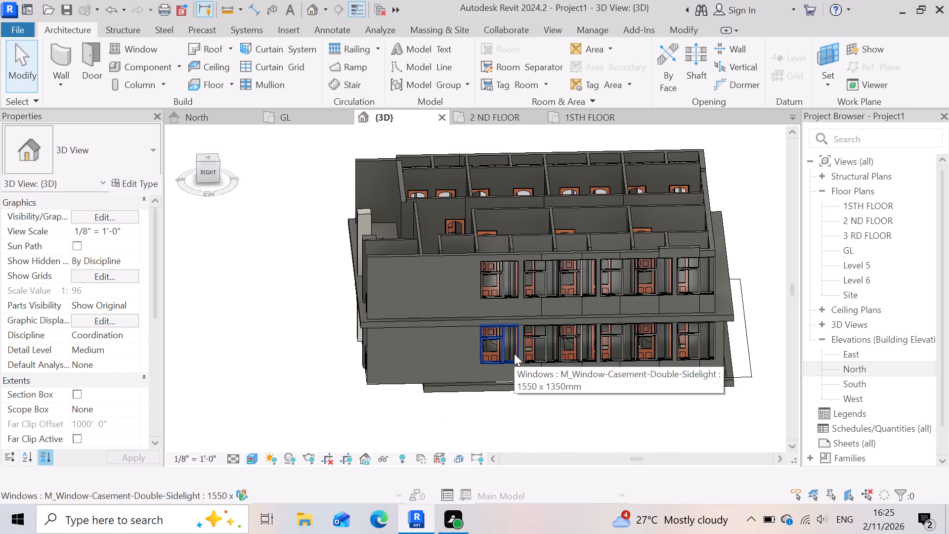
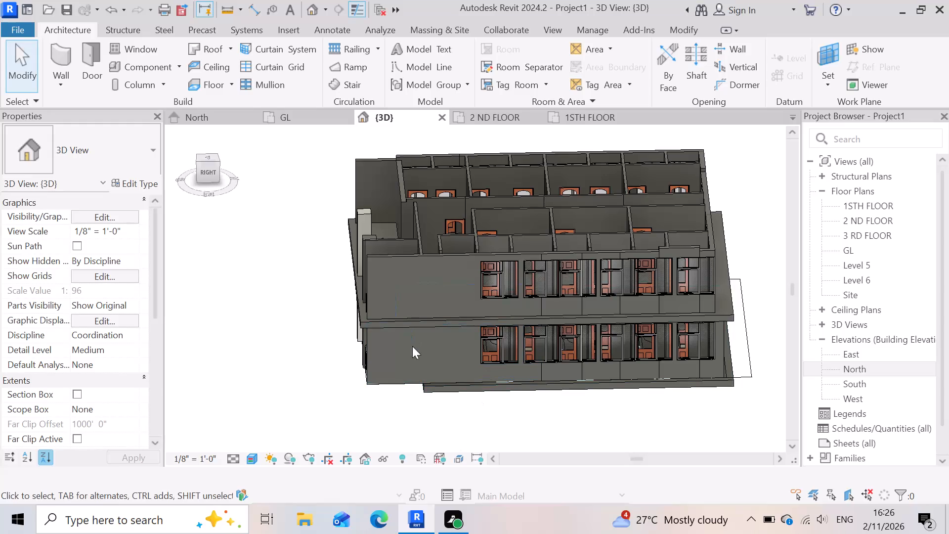
Examine the lower front corner of the right facade and the open front with its two staircases in 3D.
scroll(377, 401, up, 6)
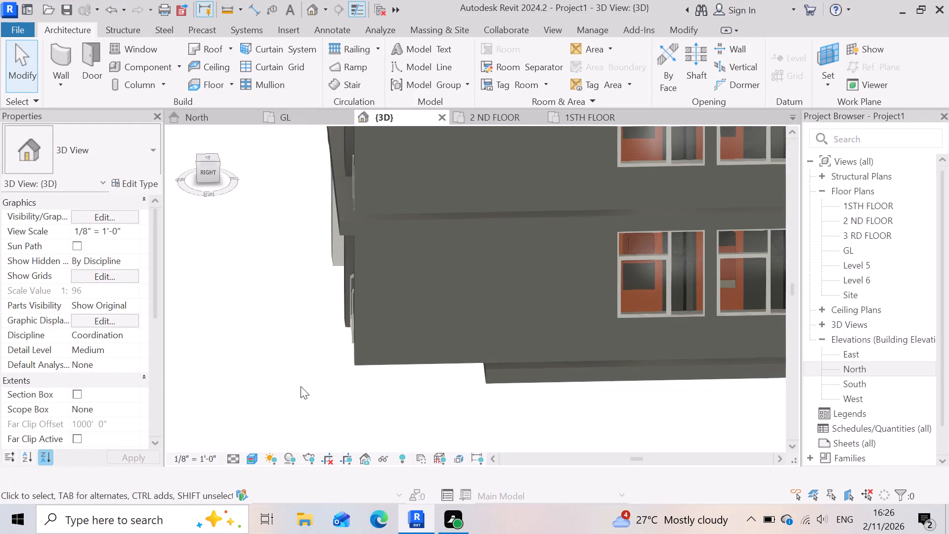
scroll(455, 386, down, 2)
shift+middle_drag(319, 380, 335, 364)
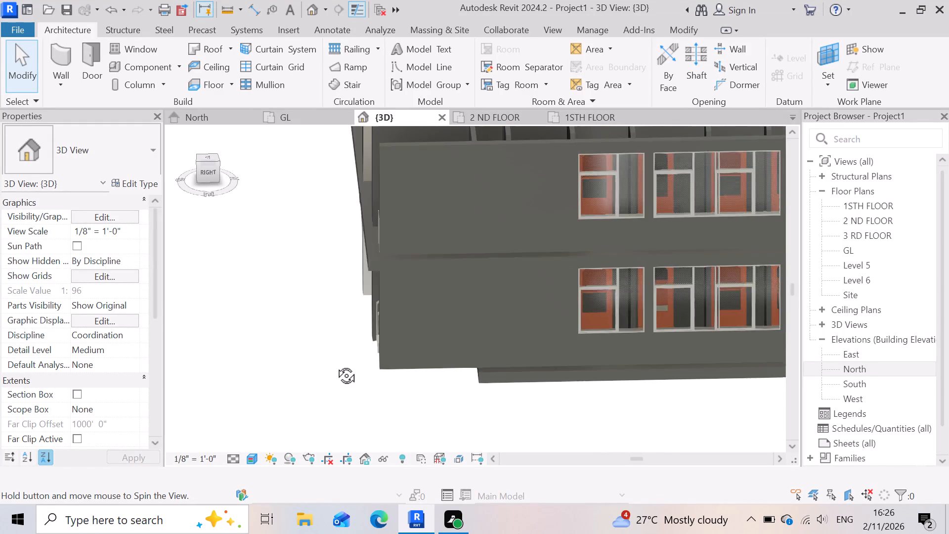
shift+middle_drag(335, 364, 422, 335)
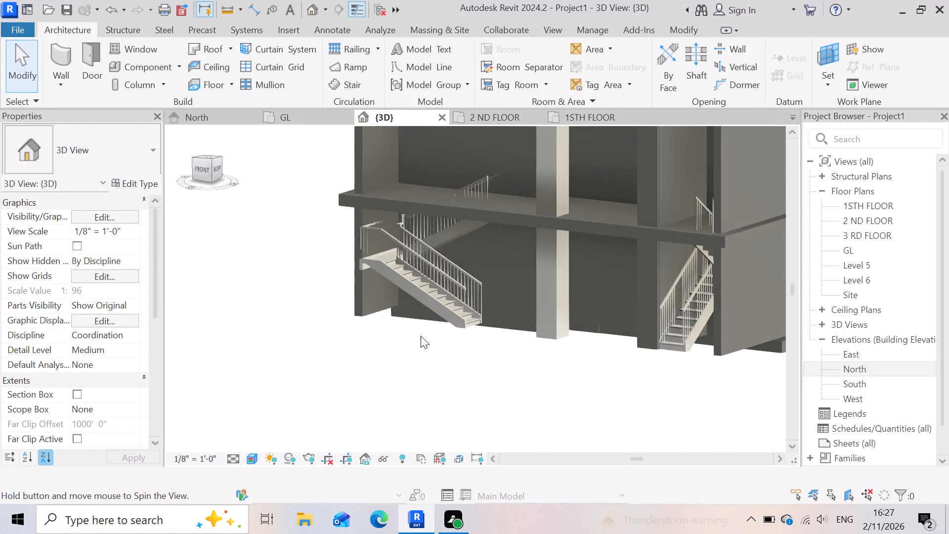
scroll(356, 341, down, 2)
shift+middle_drag(265, 356, 284, 343)
scroll(413, 370, down, 2)
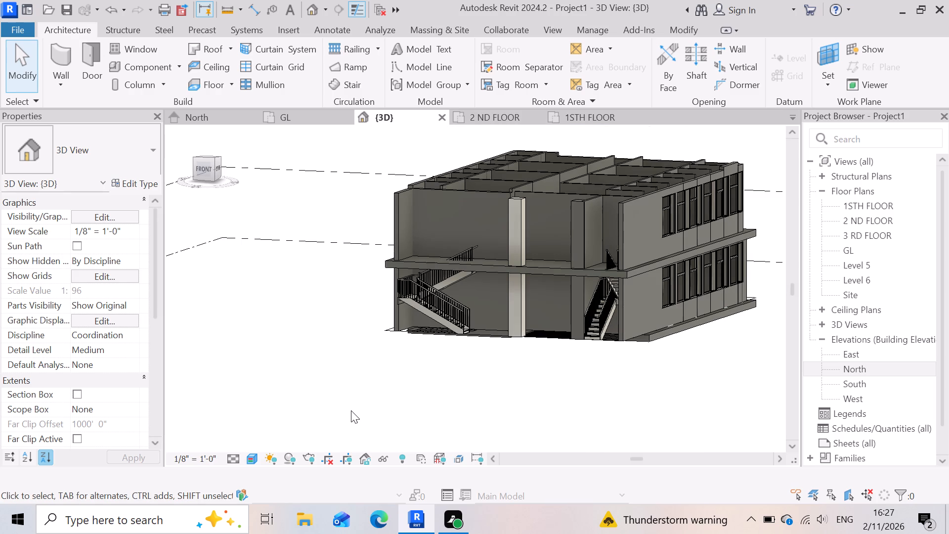
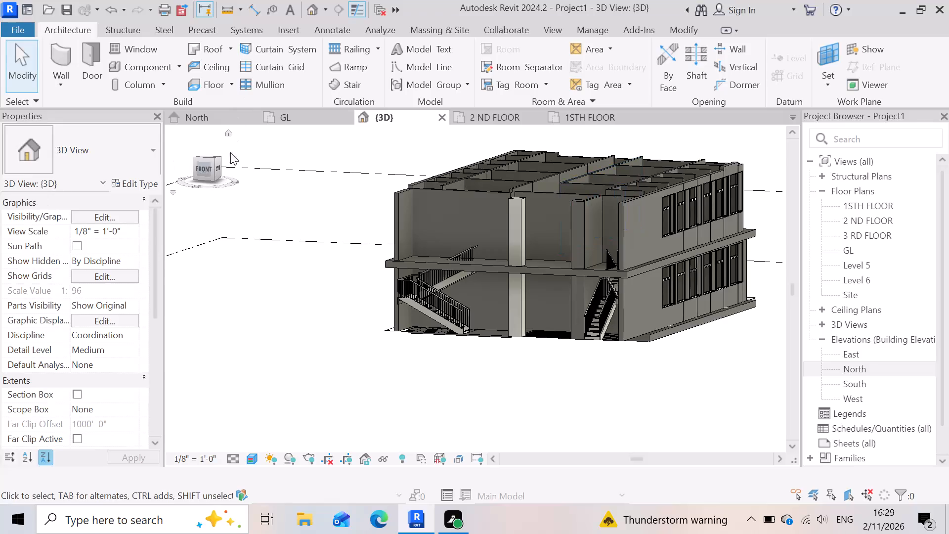
Look over the open top and the front staircases of the building in 3D, and open the North elevation.
scroll(270, 149, down, 2)
scroll(429, 300, down, 1)
scroll(475, 331, down, 2)
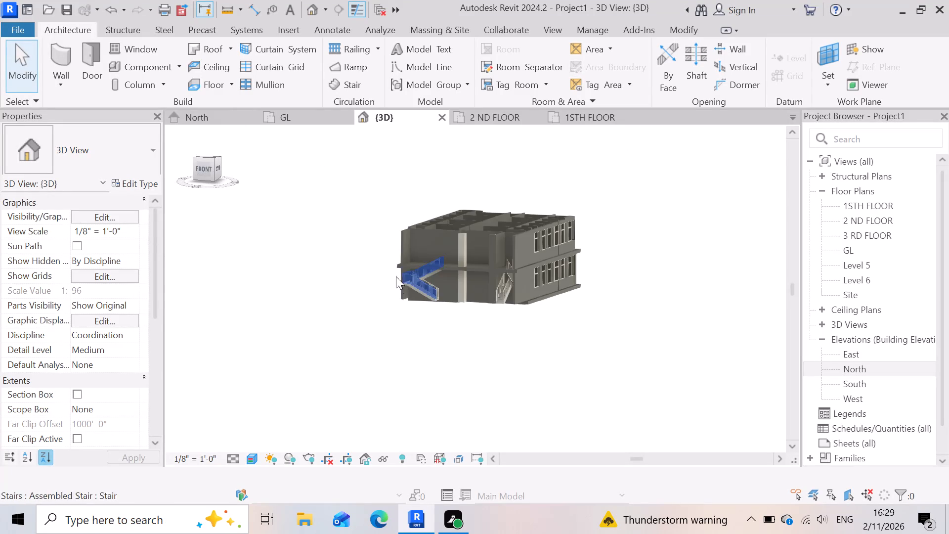
middle_drag(377, 242, 435, 298)
scroll(543, 207, up, 3)
scroll(434, 284, down, 2)
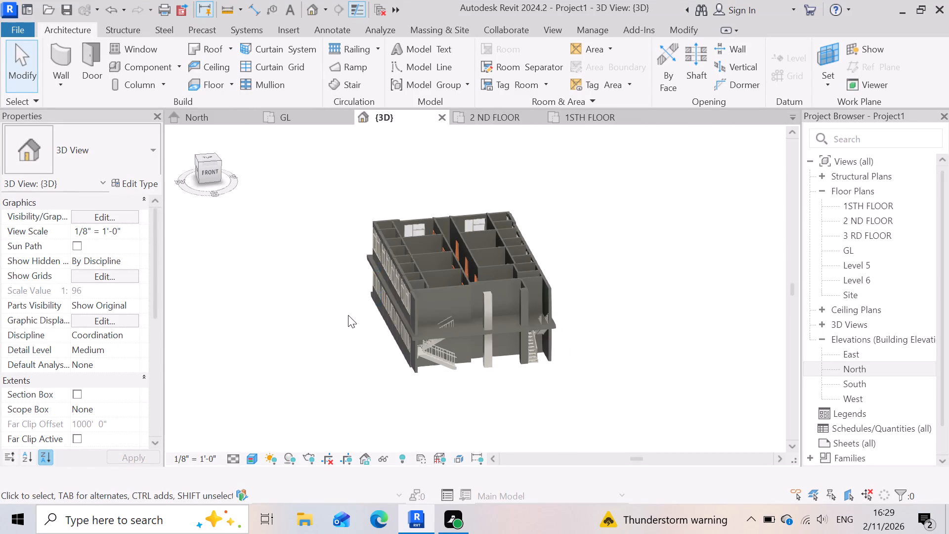
shift+middle_drag(339, 288, 320, 230)
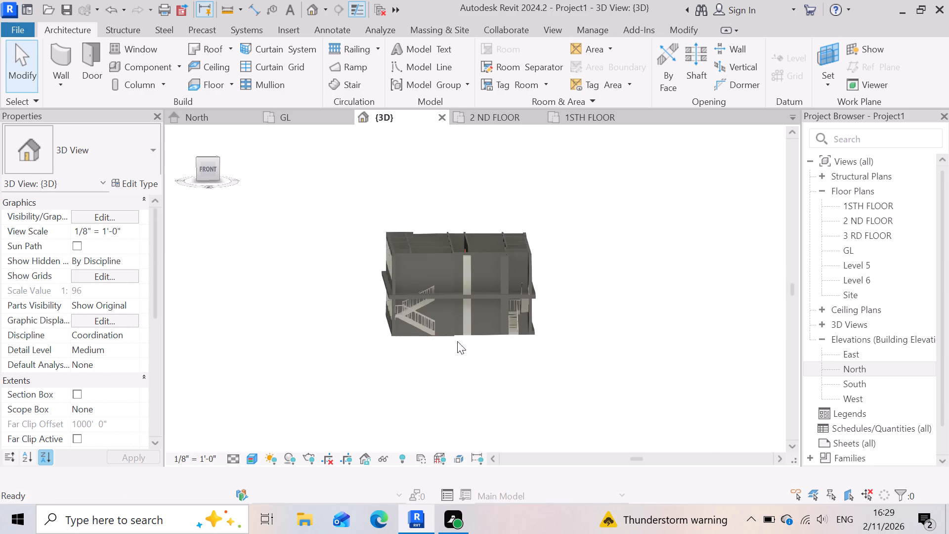
double_click(858, 368)
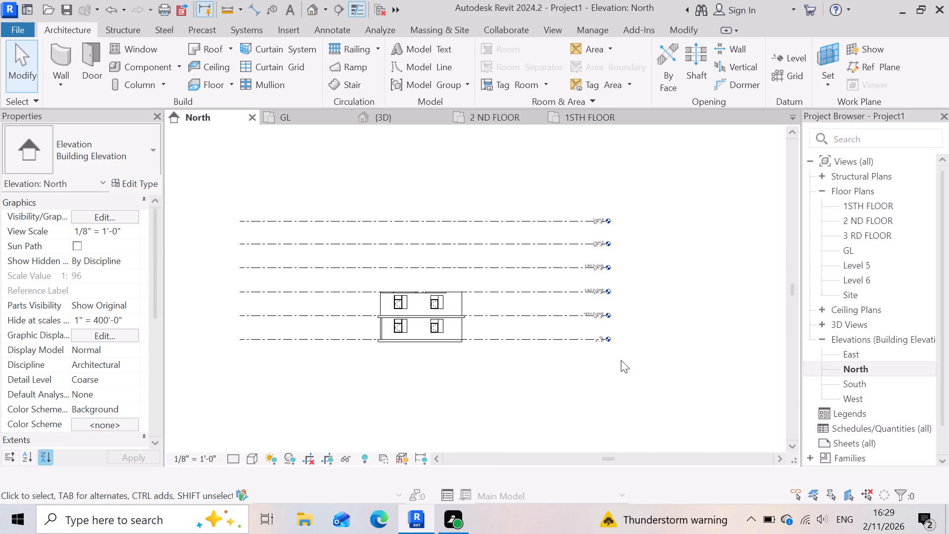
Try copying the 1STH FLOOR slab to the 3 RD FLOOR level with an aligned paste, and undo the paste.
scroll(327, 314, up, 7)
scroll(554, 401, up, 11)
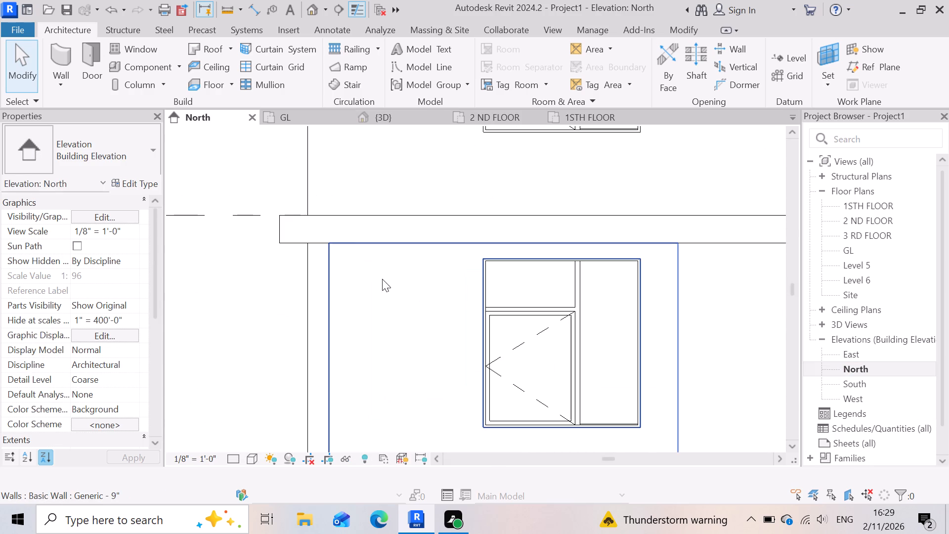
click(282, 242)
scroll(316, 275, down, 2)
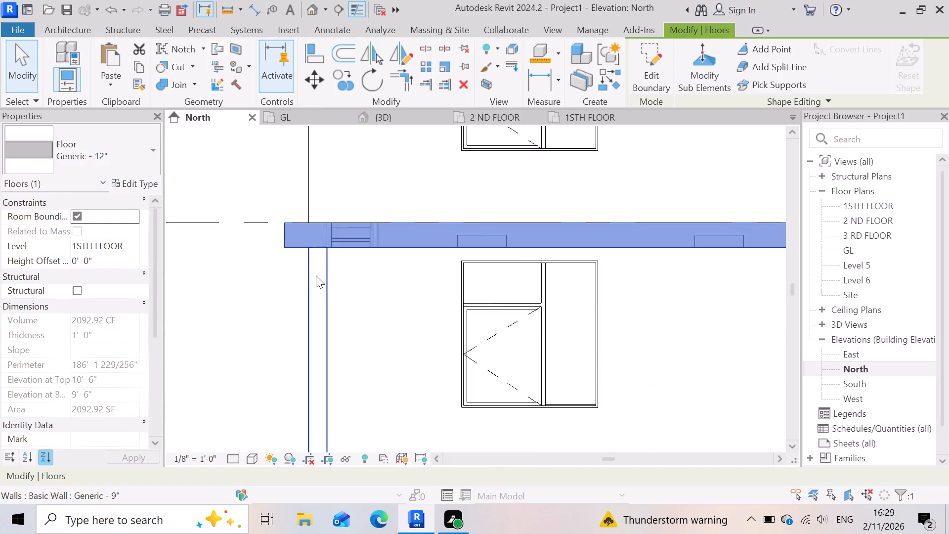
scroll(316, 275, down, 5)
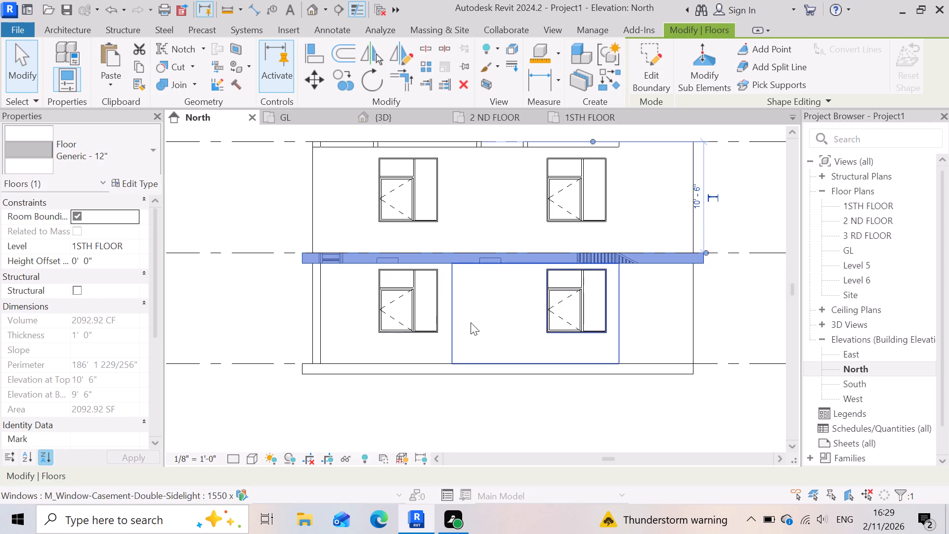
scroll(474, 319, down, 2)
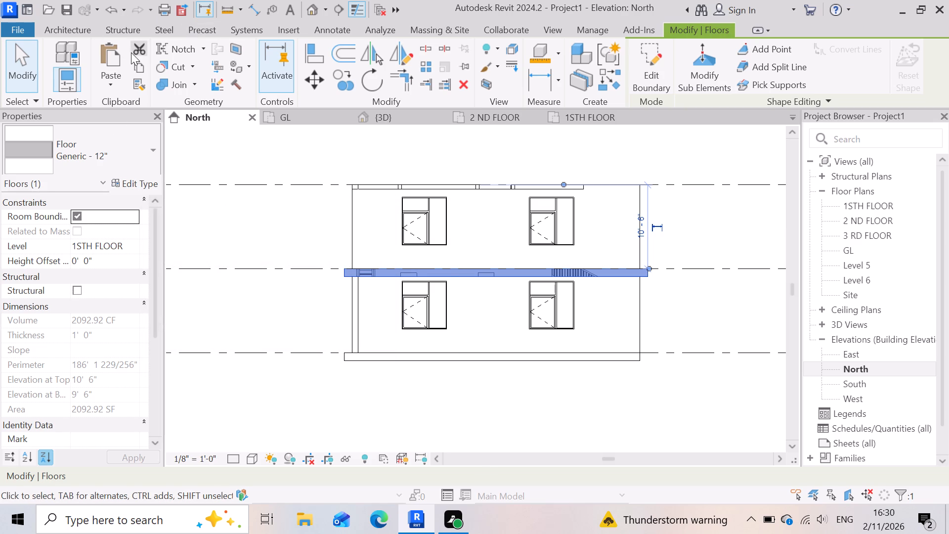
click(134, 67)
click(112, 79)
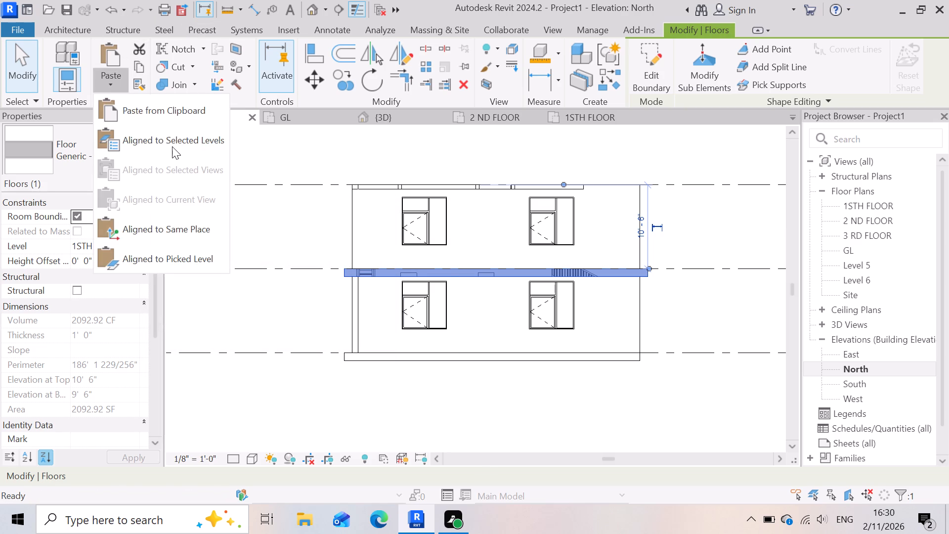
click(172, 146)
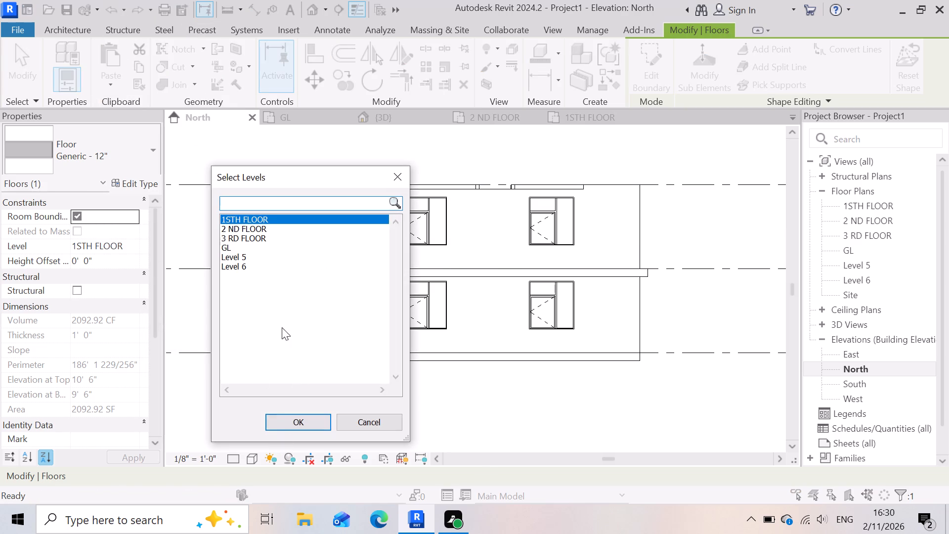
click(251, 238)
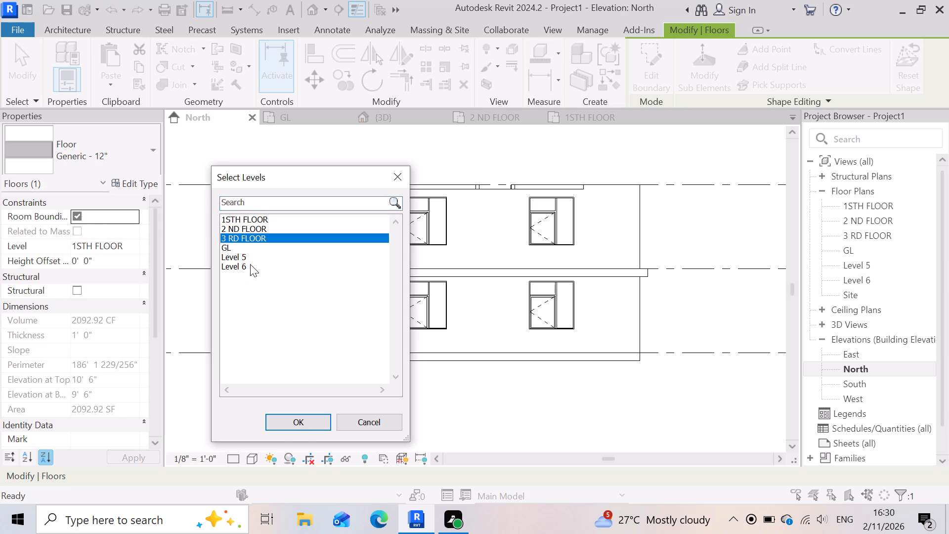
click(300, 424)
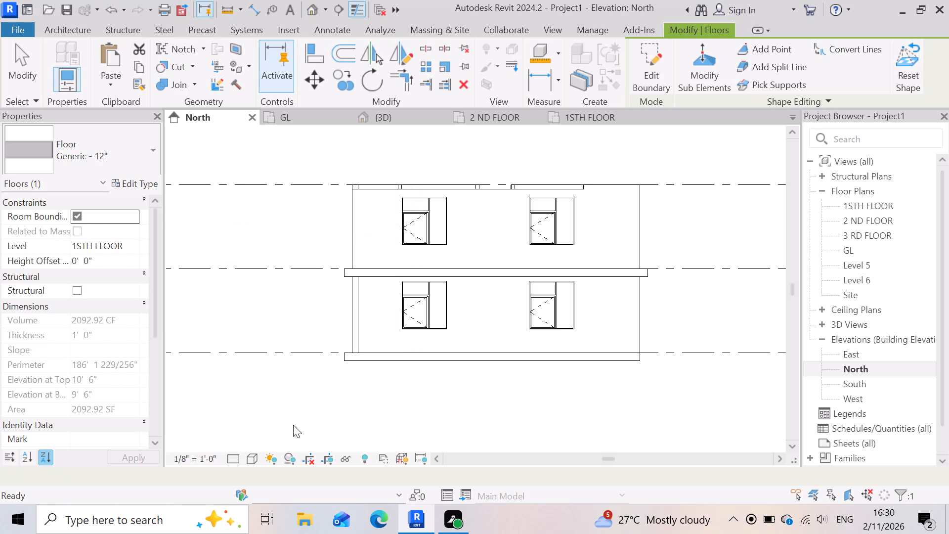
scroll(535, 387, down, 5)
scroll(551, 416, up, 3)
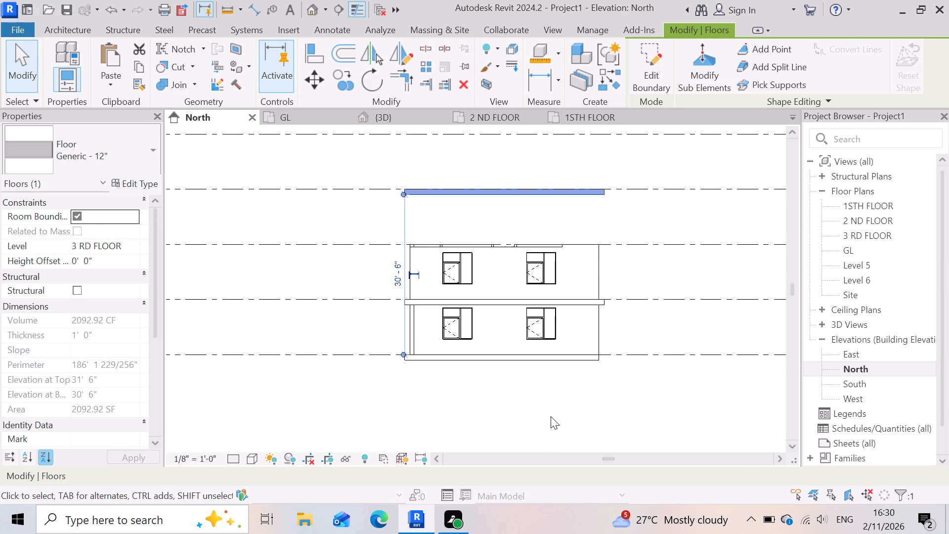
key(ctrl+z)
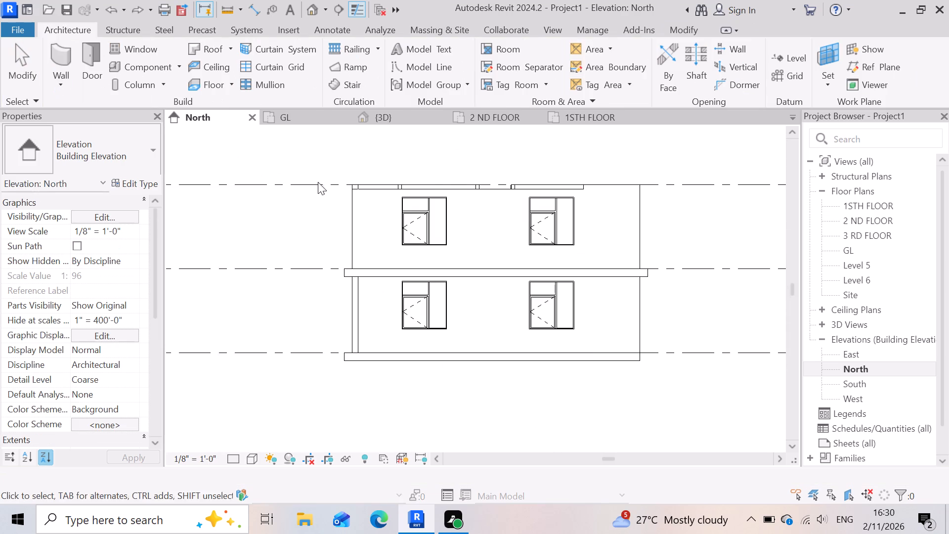
Copy the 1STH FLOOR slab and paste it aligned to the 2 ND FLOOR level.
scroll(381, 267, up, 3)
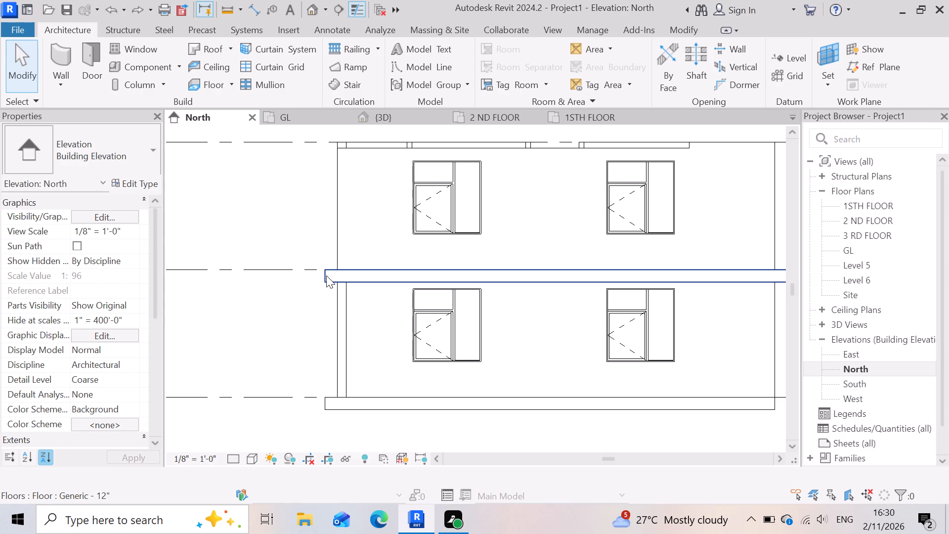
click(326, 275)
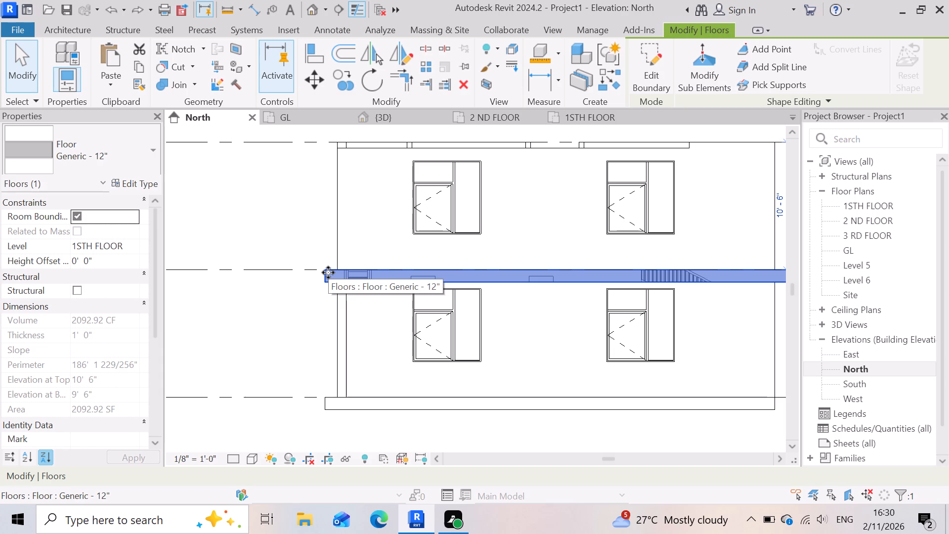
click(131, 68)
click(111, 86)
click(168, 136)
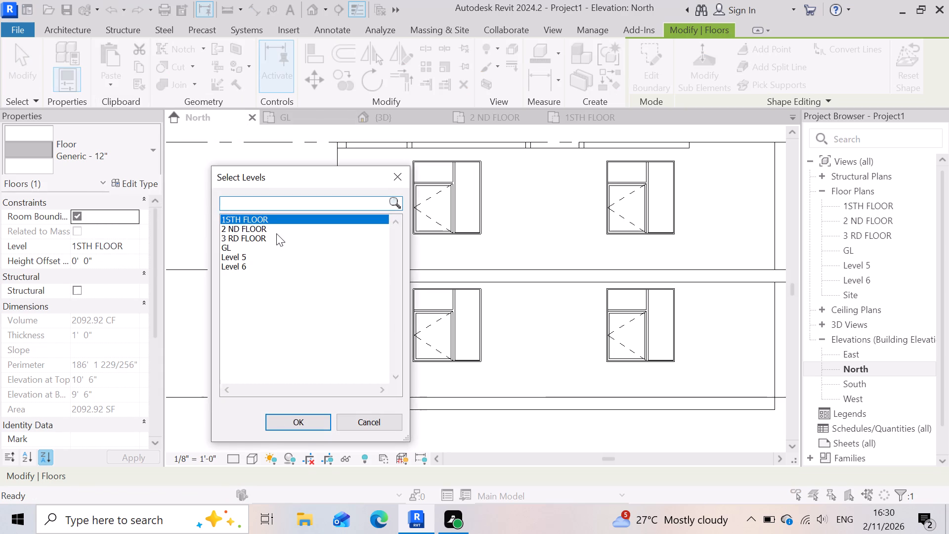
click(277, 229)
click(307, 418)
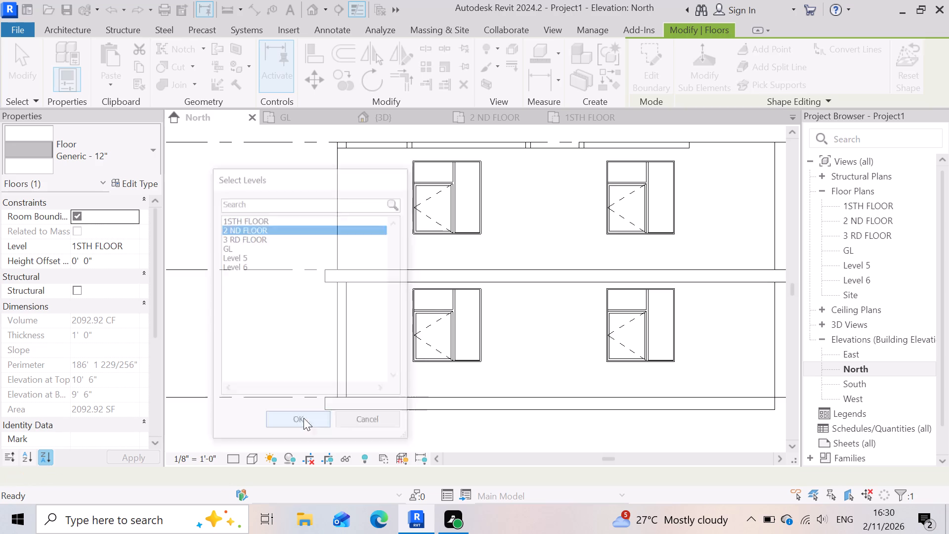
scroll(465, 285, down, 3)
click(445, 481)
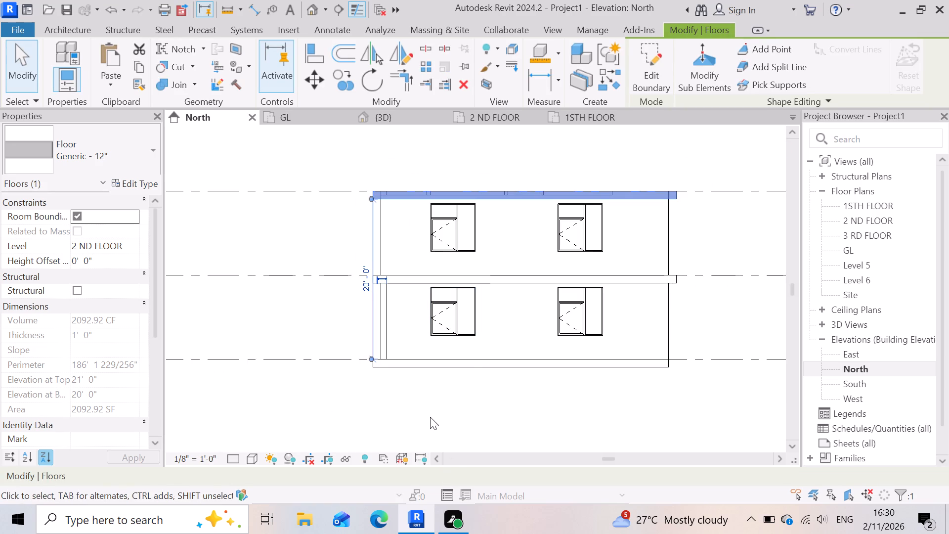
click(430, 417)
scroll(386, 101, up, 6)
scroll(481, 281, down, 3)
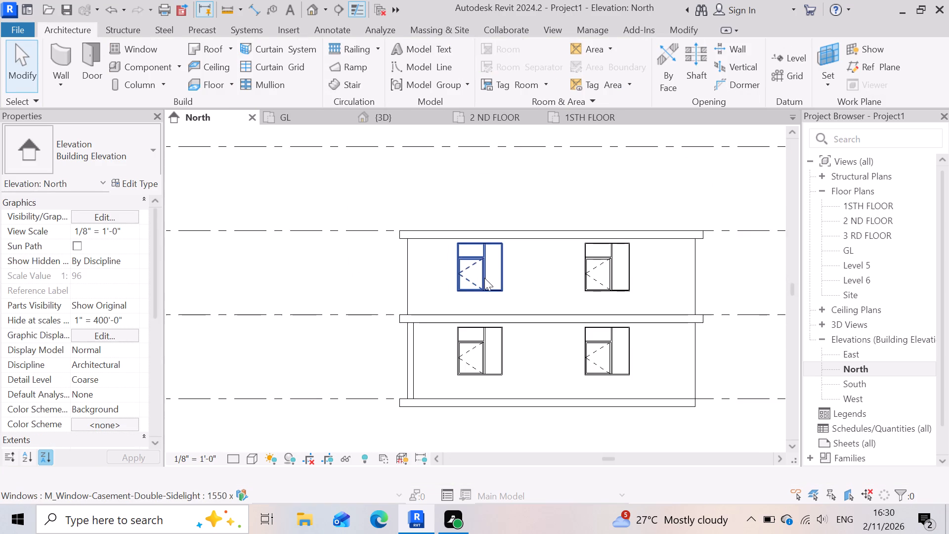
scroll(484, 278, down, 2)
Check the slab pasted on the 2 ND FLOOR level from the building's front in the 3D view.
click(397, 115)
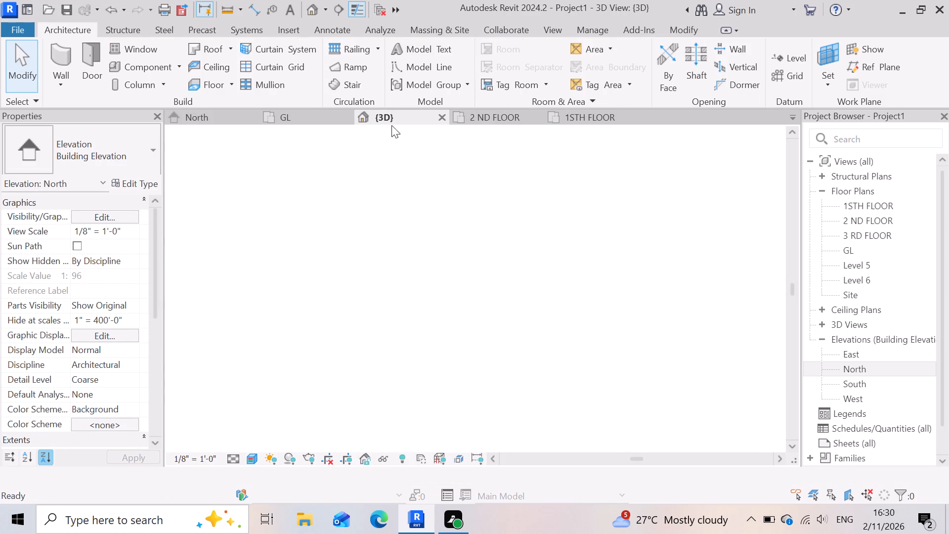
scroll(635, 308, down, 2)
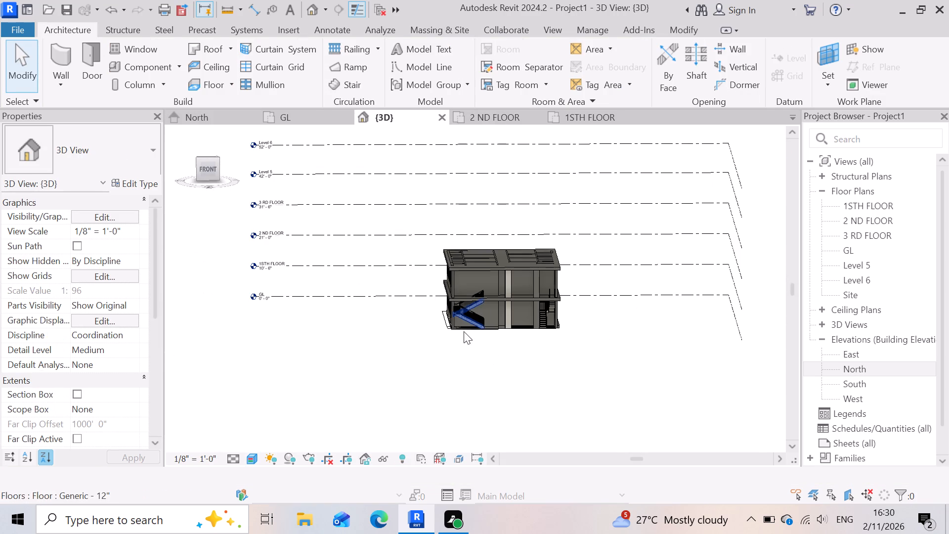
shift+middle_drag(454, 327, 456, 300)
scroll(493, 255, up, 3)
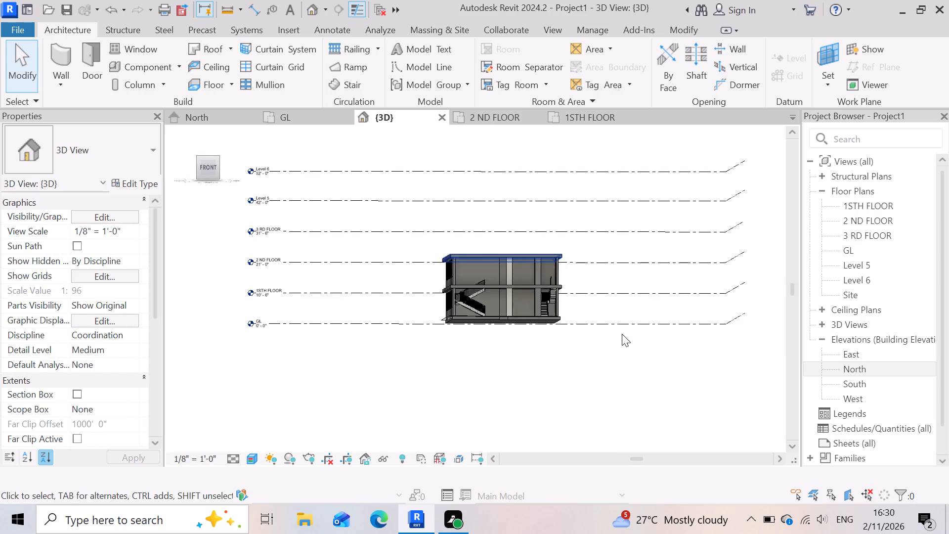
scroll(519, 360, down, 2)
shift+middle_drag(631, 342, 629, 349)
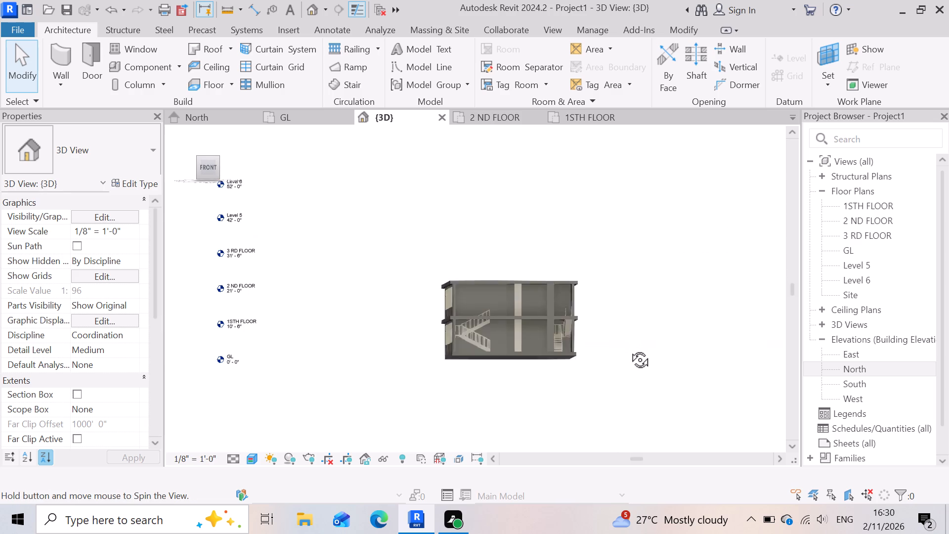
shift+middle_drag(629, 349, 627, 361)
Set the path offset of the inner handrail on the left front staircase to -1' 0".
scroll(473, 329, up, 10)
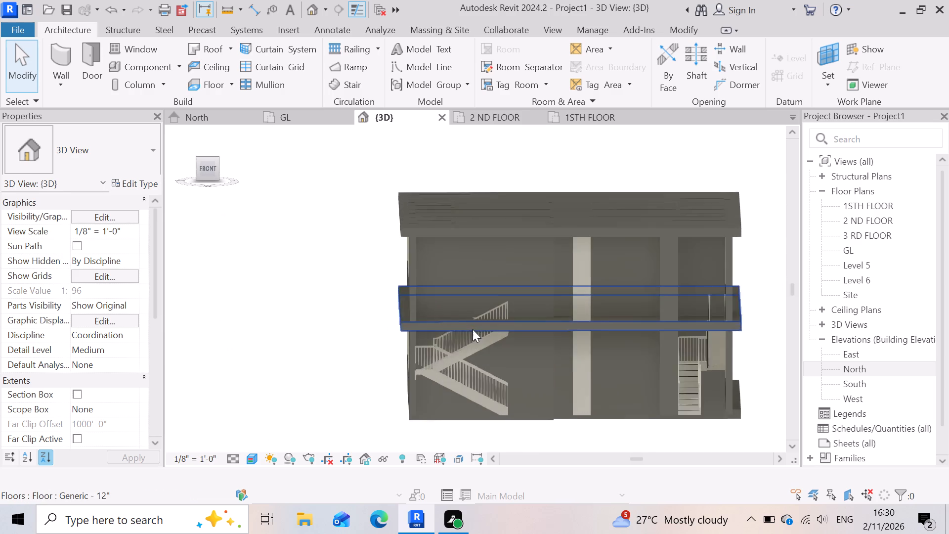
scroll(477, 337, up, 5)
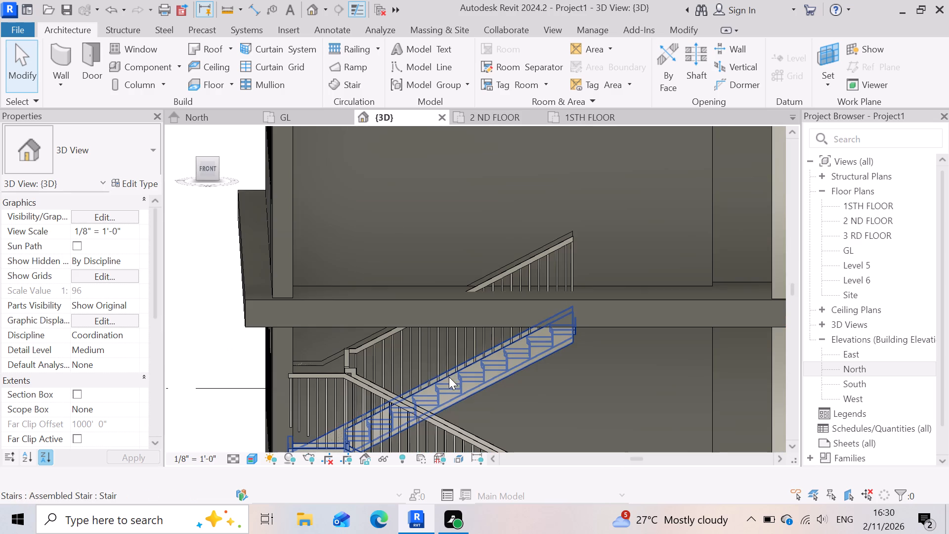
scroll(343, 377, up, 1)
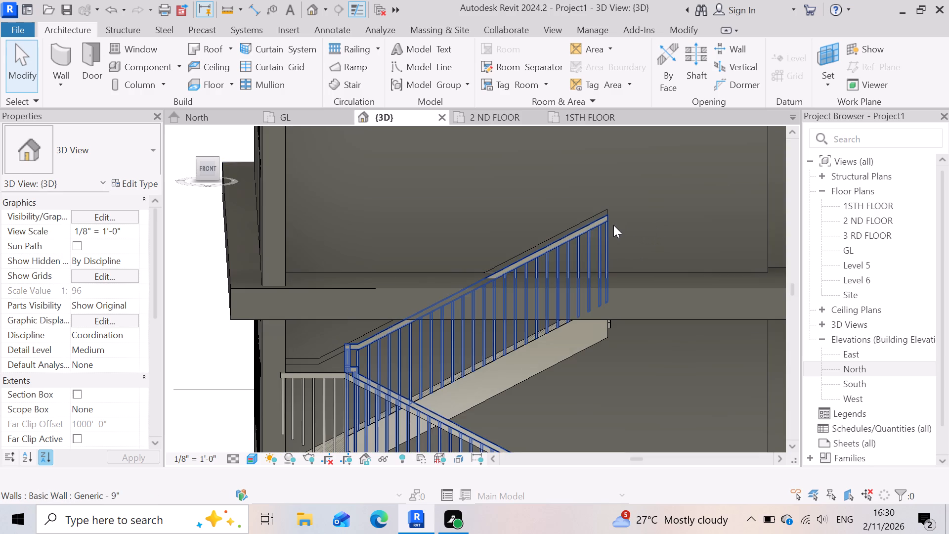
click(605, 227)
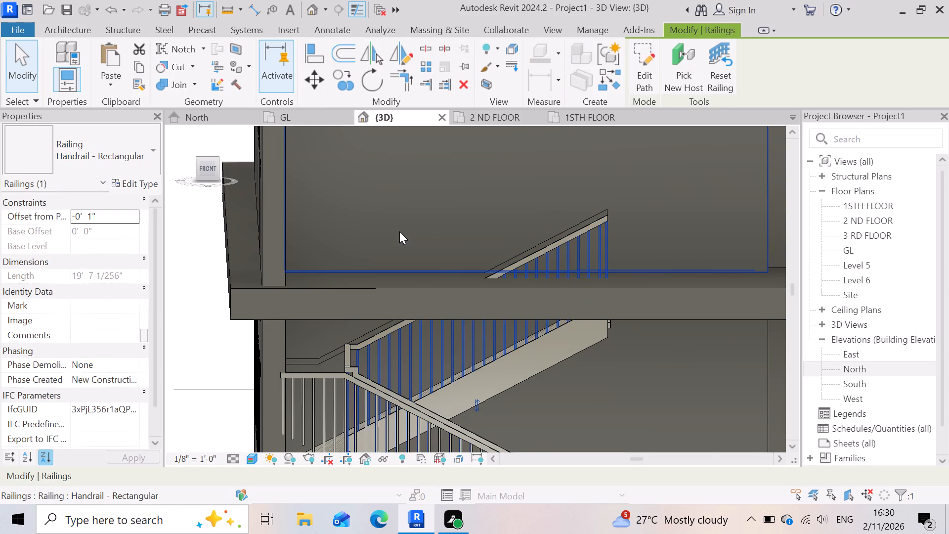
click(127, 214)
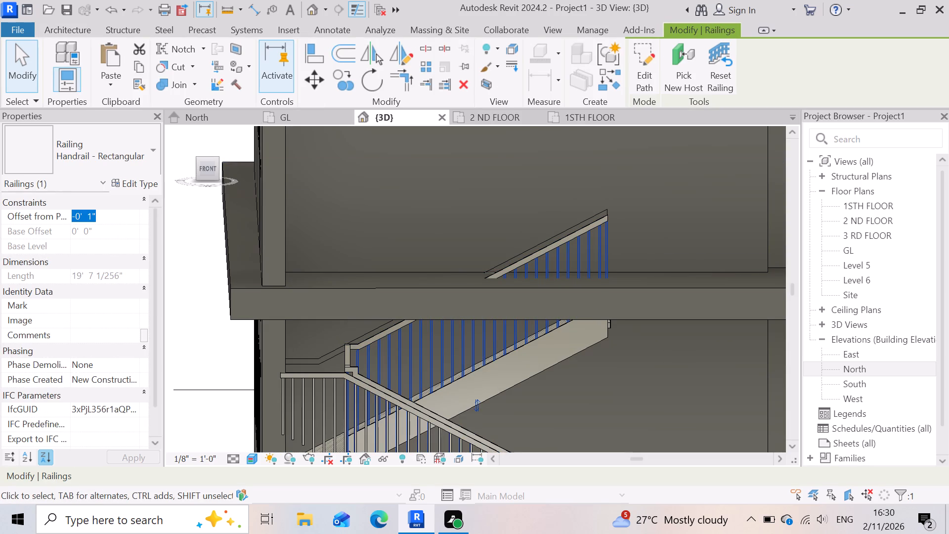
key(BackSpace)
key(minus)
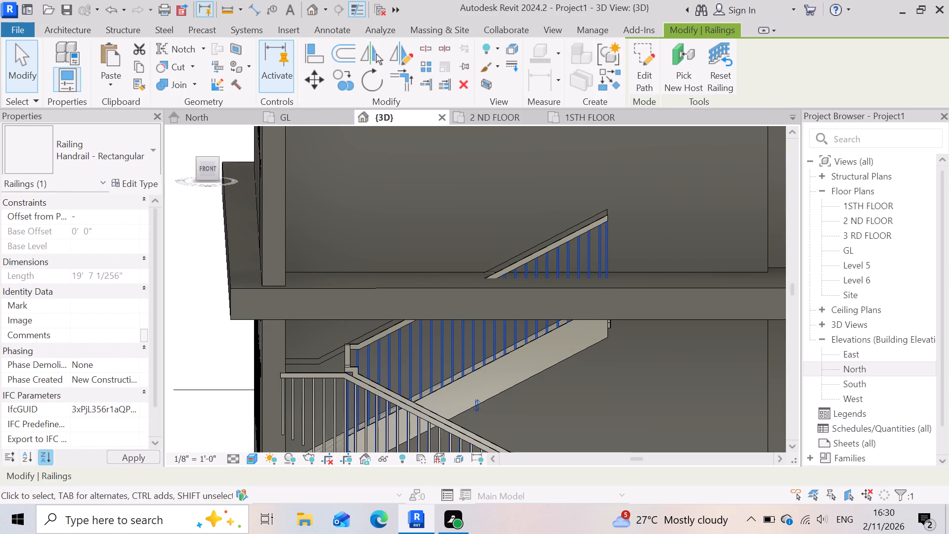
key(2)
key(BackSpace)
key(1)
key(apostrophe)
key(Return)
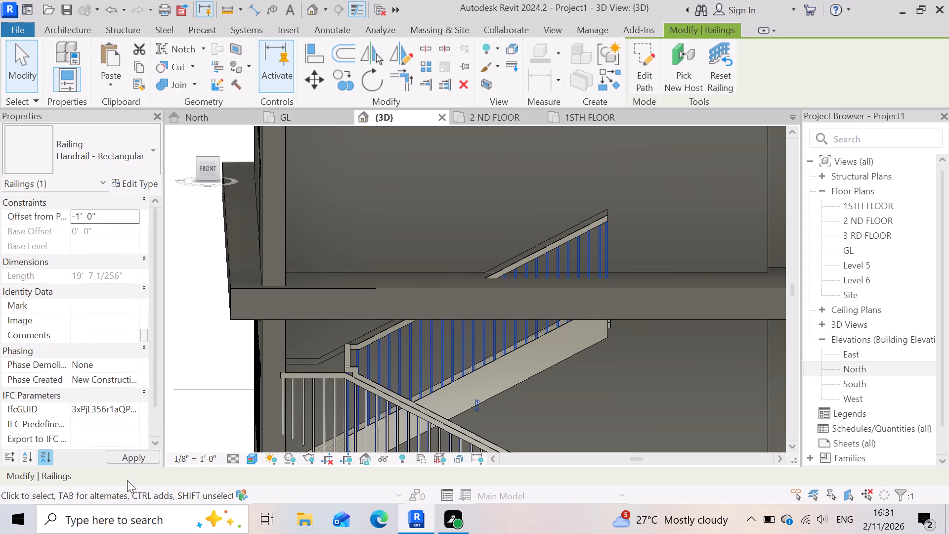
scroll(377, 268, down, 3)
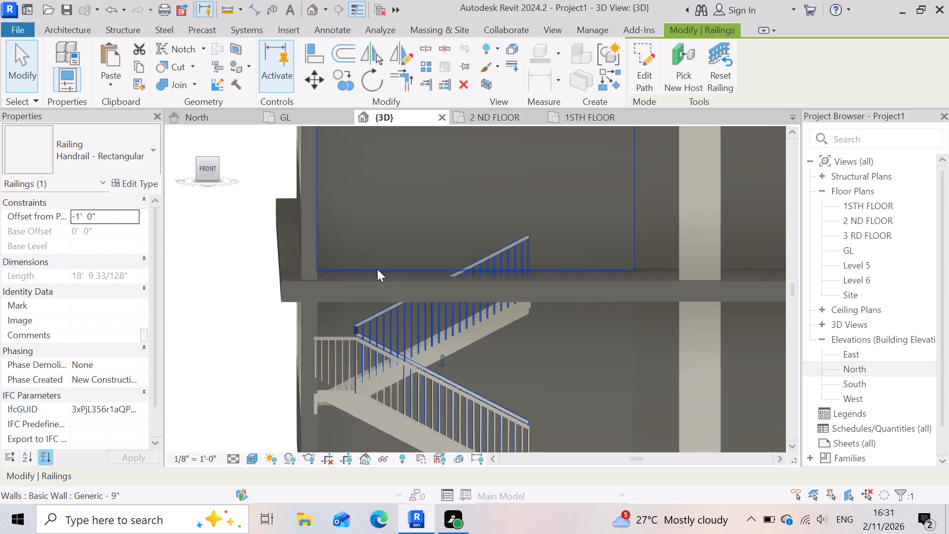
scroll(377, 269, down, 2)
scroll(361, 383, up, 3)
scroll(465, 281, down, 2)
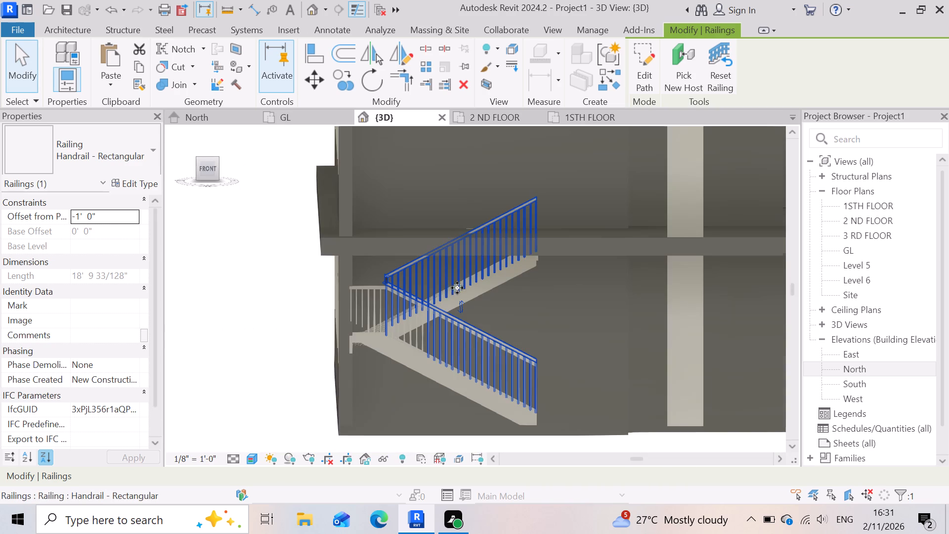
Undo the last path offset change on the left front staircase's inner handrail.
shift+middle_drag(474, 287, 442, 358)
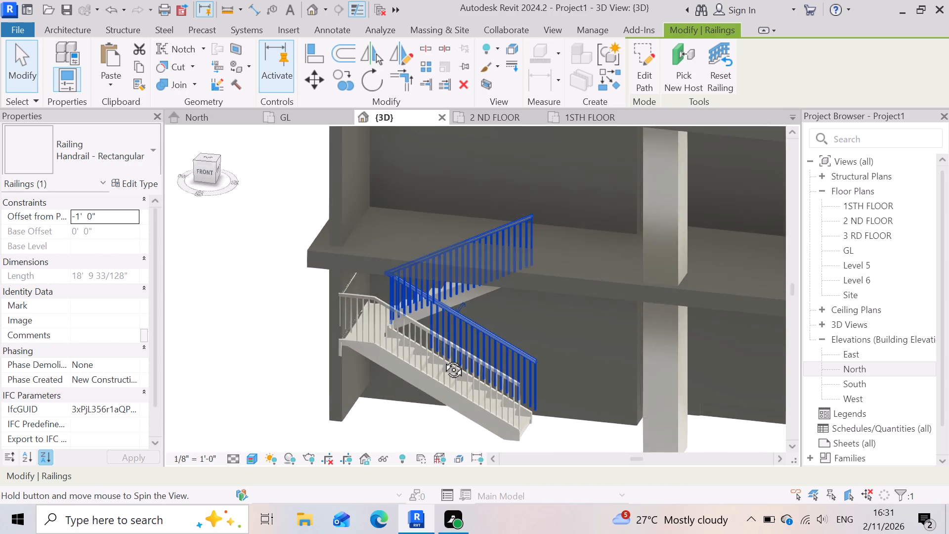
shift+middle_drag(442, 358, 441, 360)
shift+scroll(441, 359, down, 1)
scroll(432, 340, down, 3)
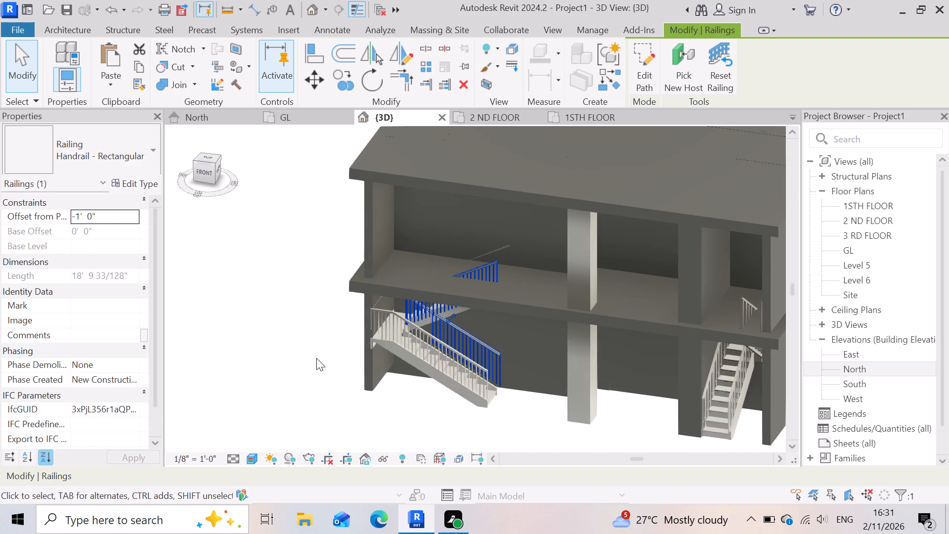
click(300, 359)
scroll(367, 369, up, 1)
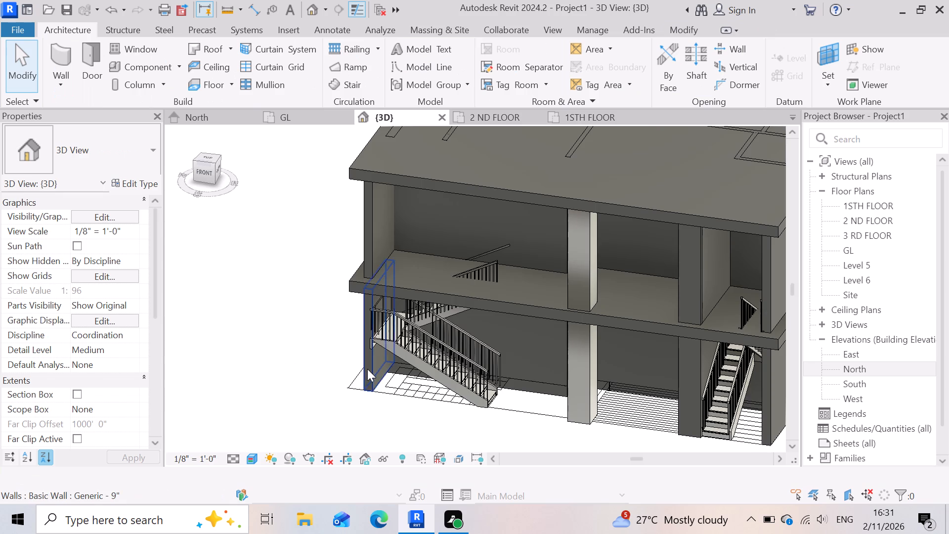
scroll(367, 369, up, 2)
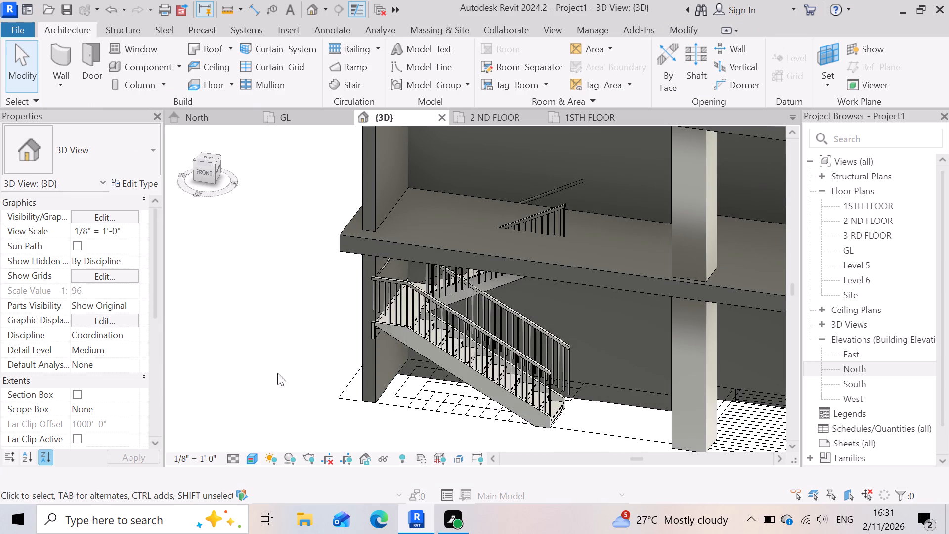
key(ctrl+z)
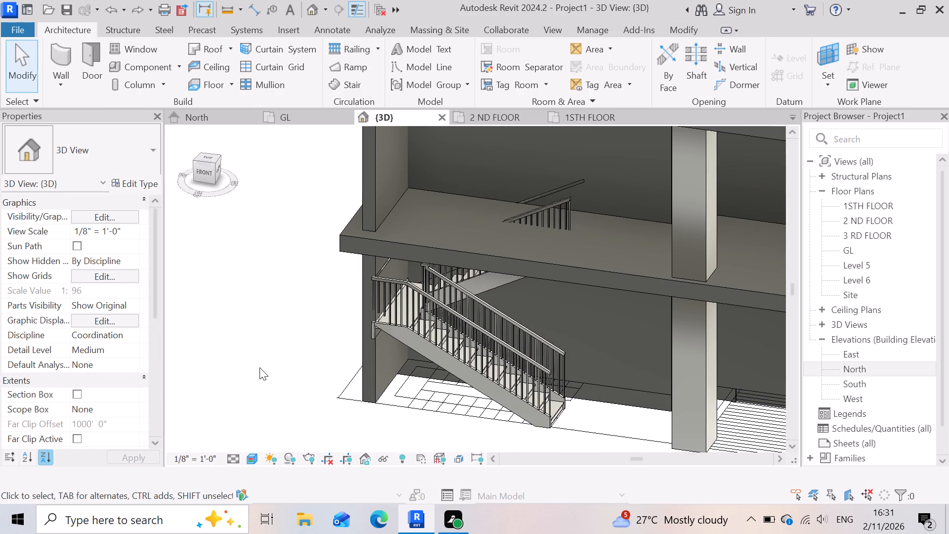
In the North elevation, copy the ground storey's stairs, runs, supports, railings and top rails, and paste them aligned to the 1STH FLOOR level.
scroll(327, 376, down, 3)
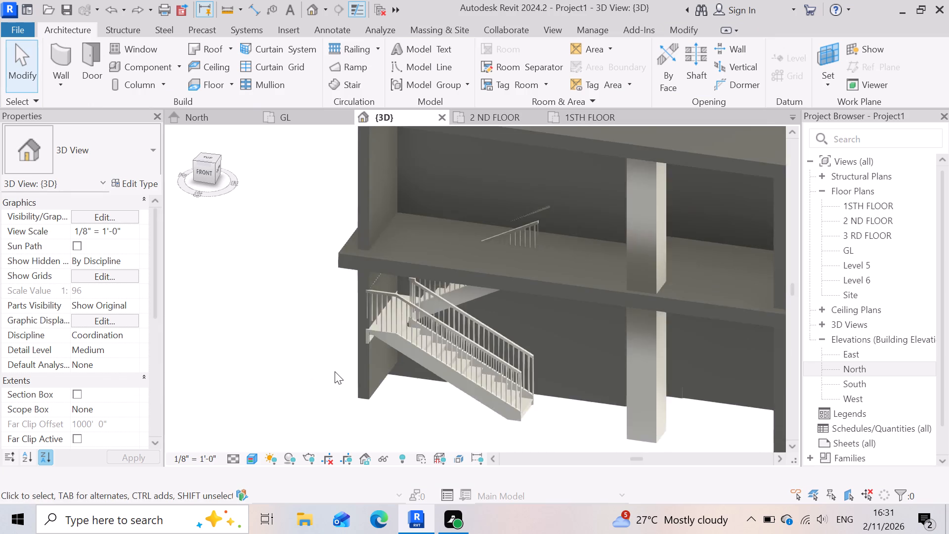
scroll(379, 379, down, 2)
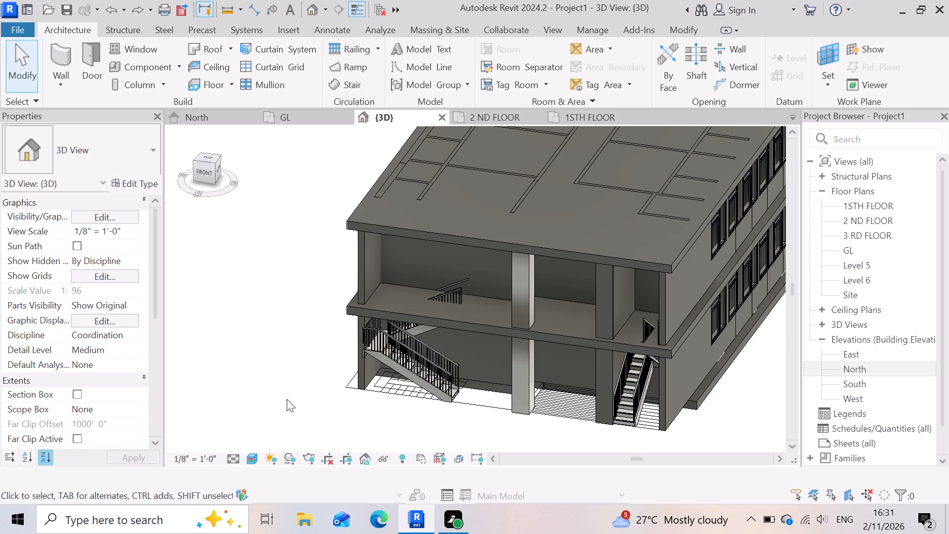
scroll(388, 386, down, 2)
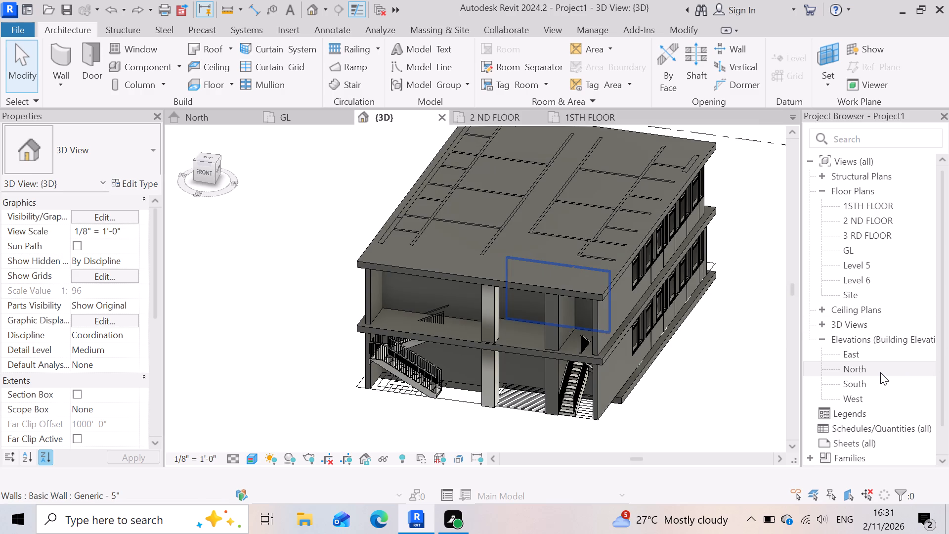
double_click(879, 372)
scroll(573, 368, down, 2)
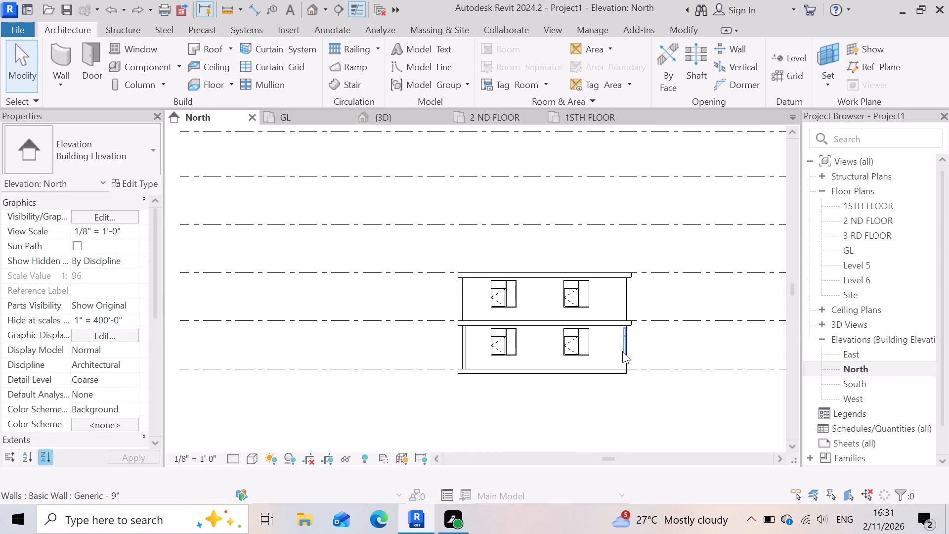
drag(652, 347, 372, 354)
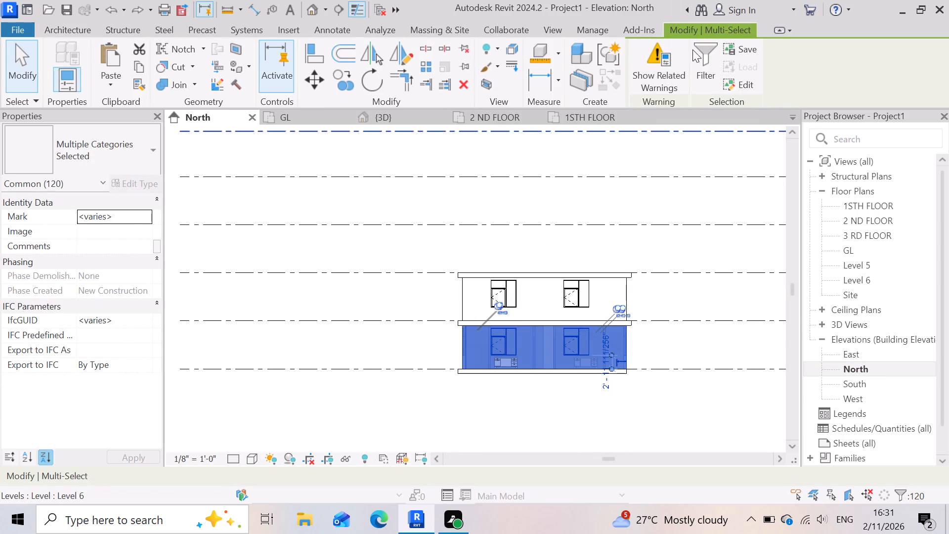
click(694, 49)
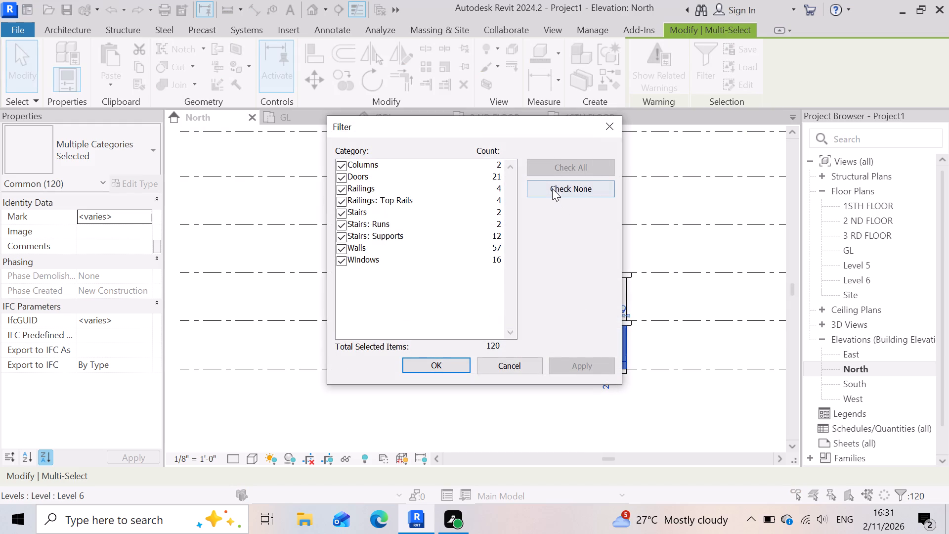
click(552, 188)
click(343, 193)
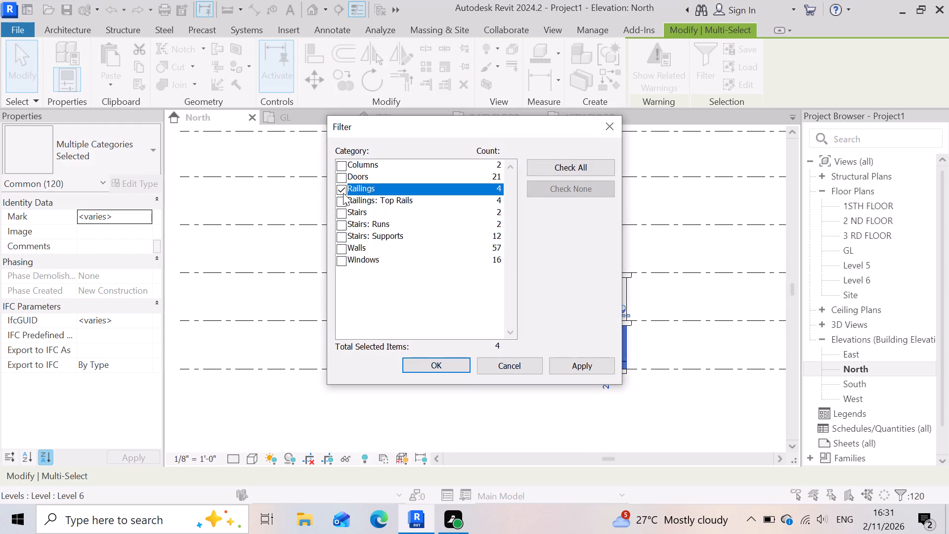
click(342, 196)
click(336, 209)
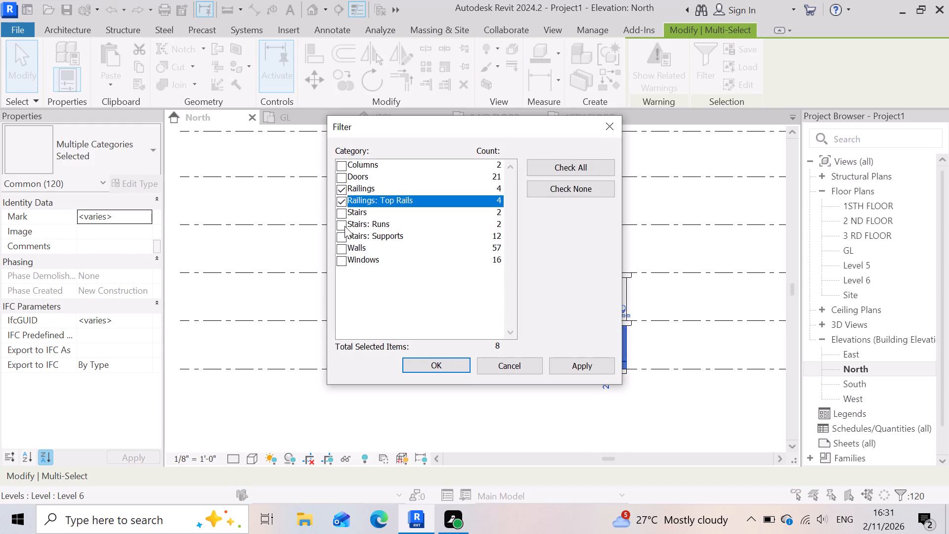
click(340, 215)
click(341, 220)
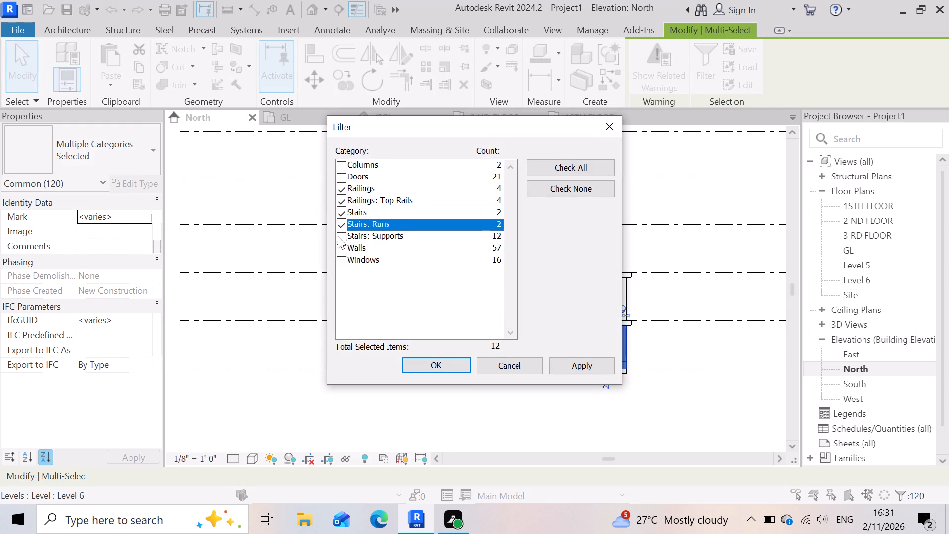
click(347, 236)
click(342, 237)
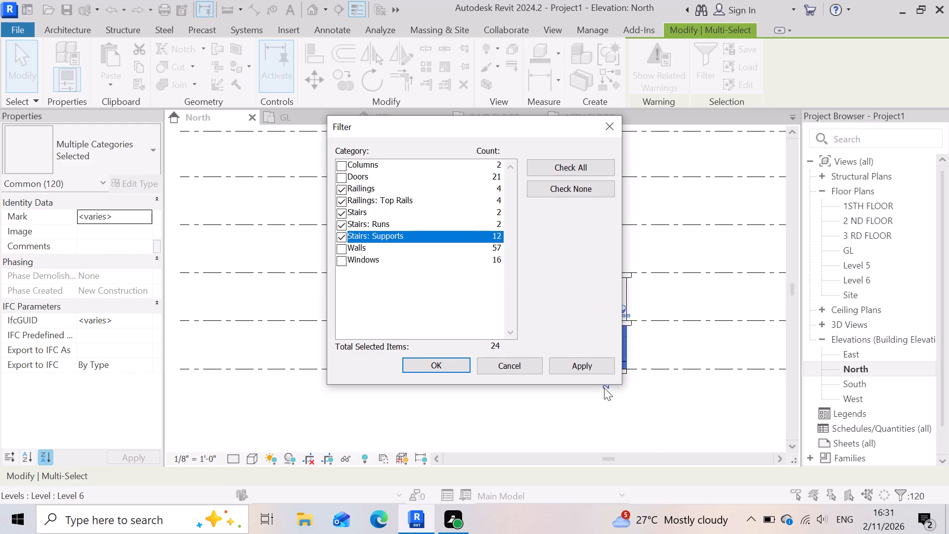
click(594, 368)
click(422, 370)
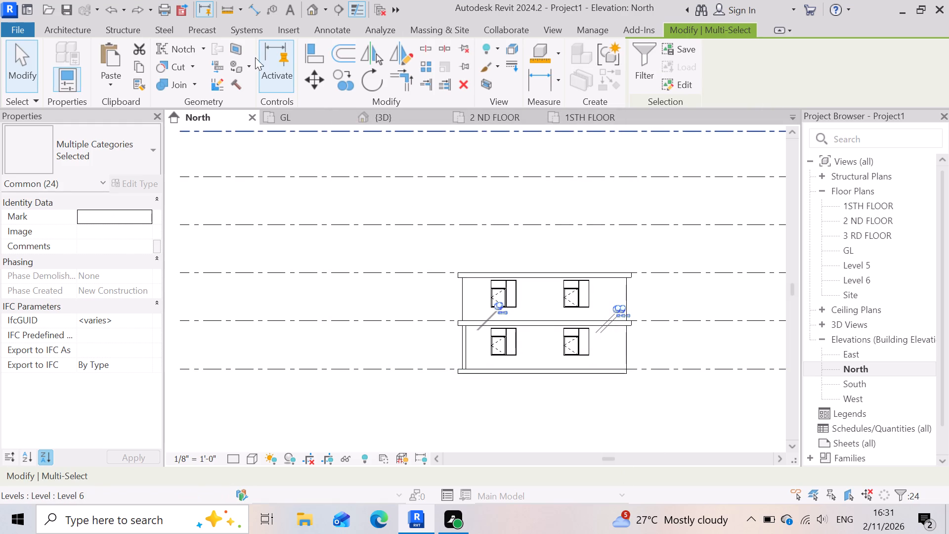
click(142, 68)
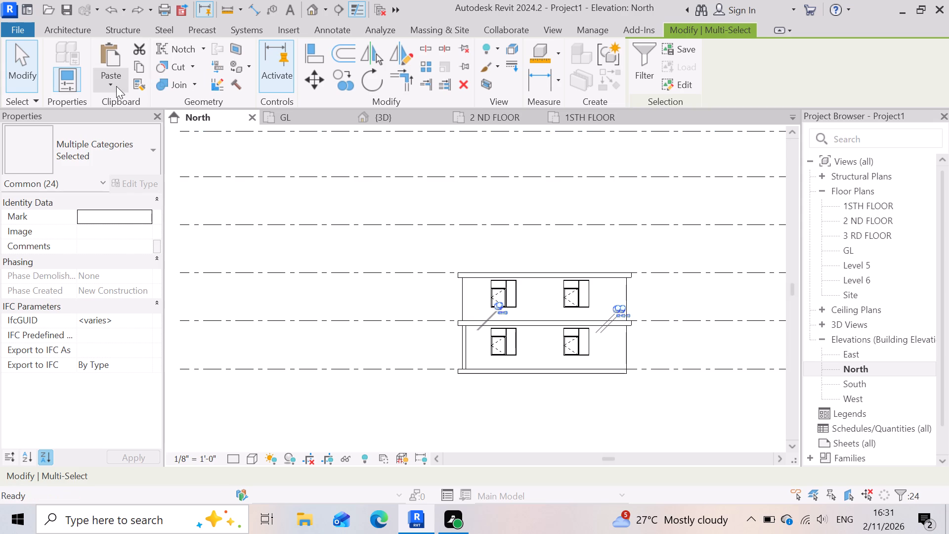
click(116, 88)
click(171, 146)
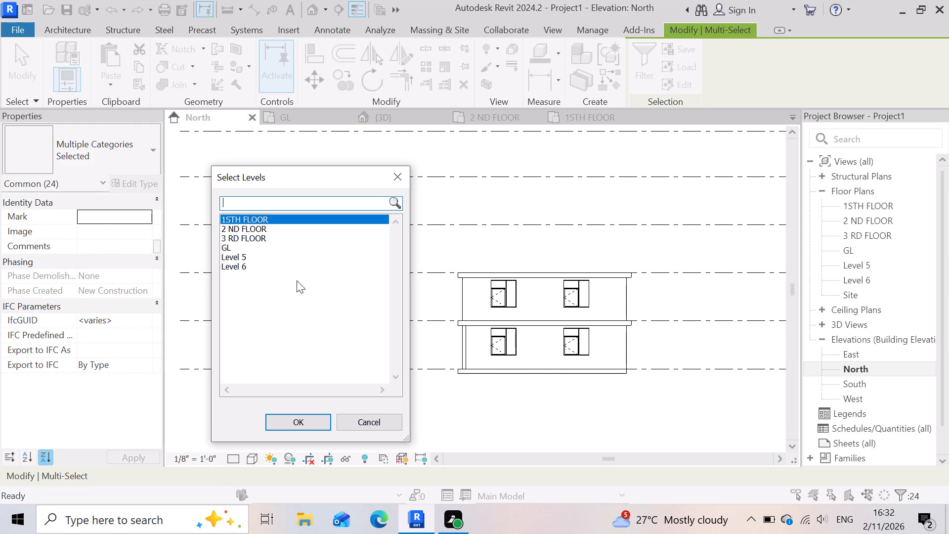
click(250, 225)
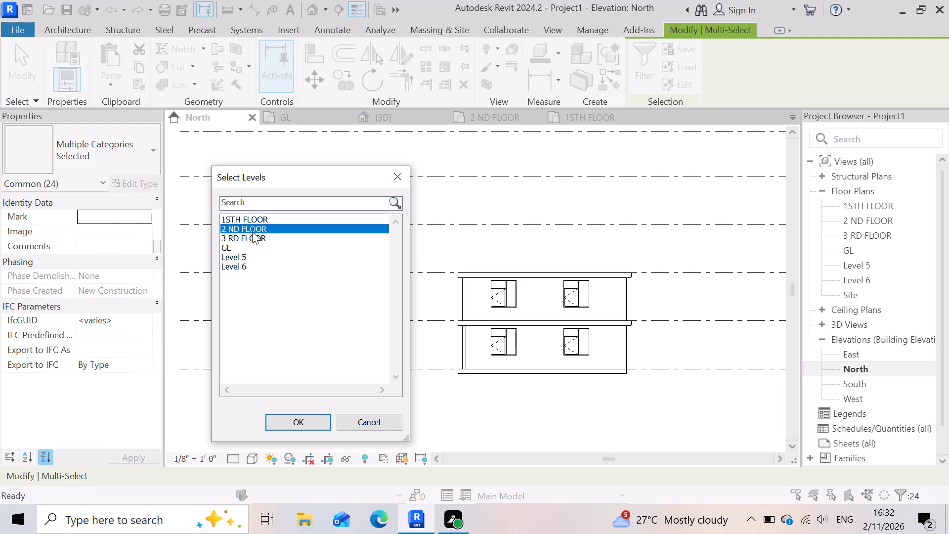
click(261, 217)
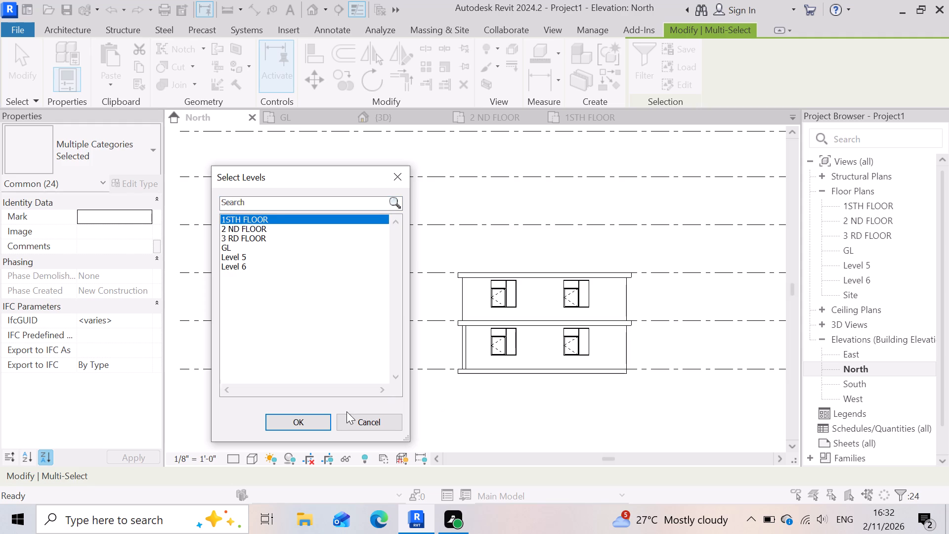
click(322, 423)
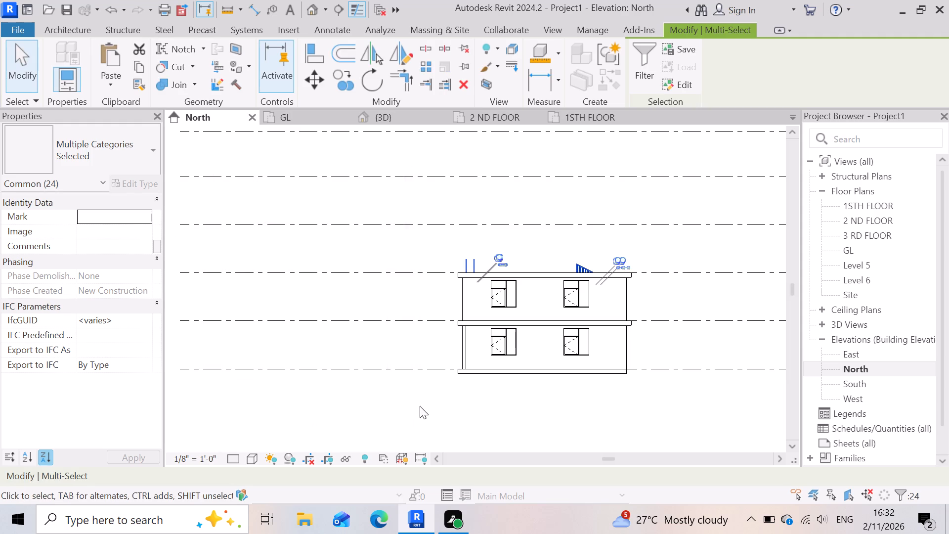
click(590, 410)
Check the copied staircases and railings on the upper storey from the building's front in the 3D view.
click(416, 121)
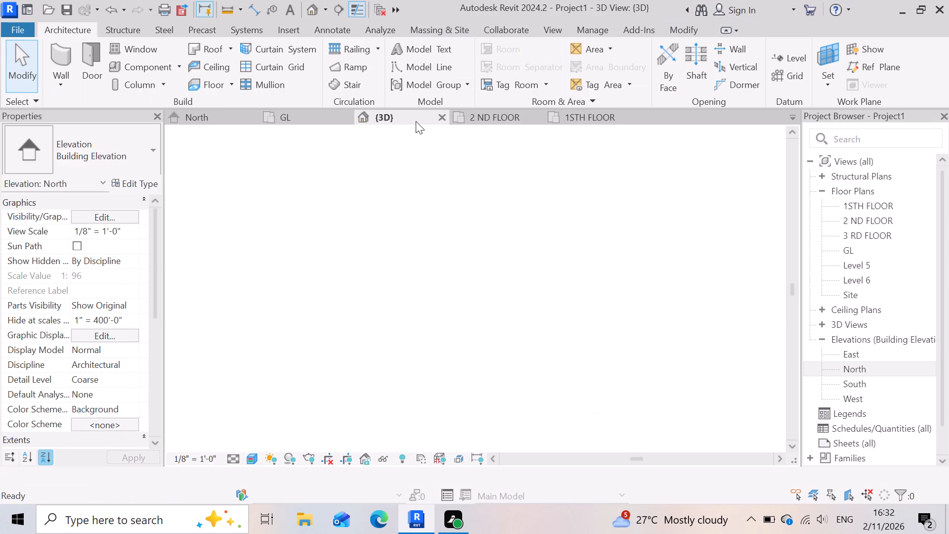
scroll(552, 237, down, 2)
scroll(428, 345, up, 2)
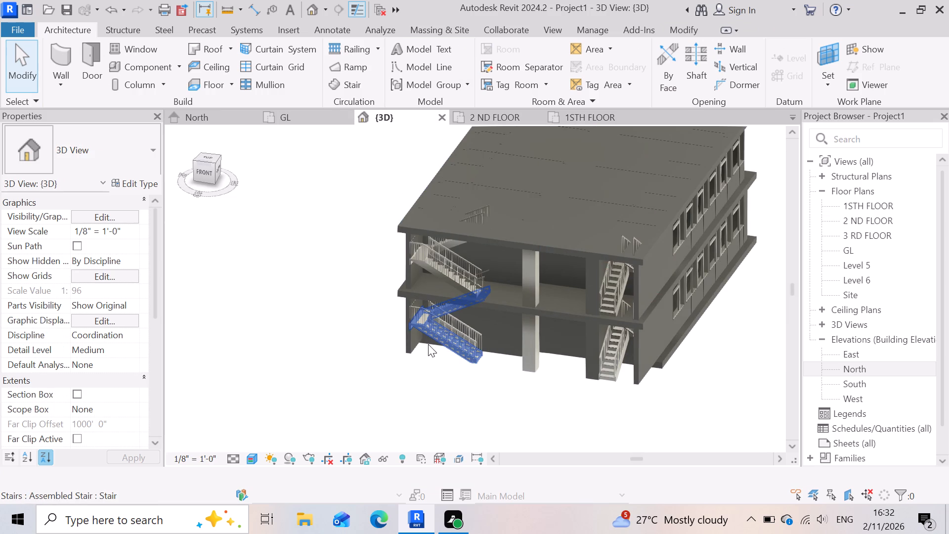
scroll(374, 354, up, 3)
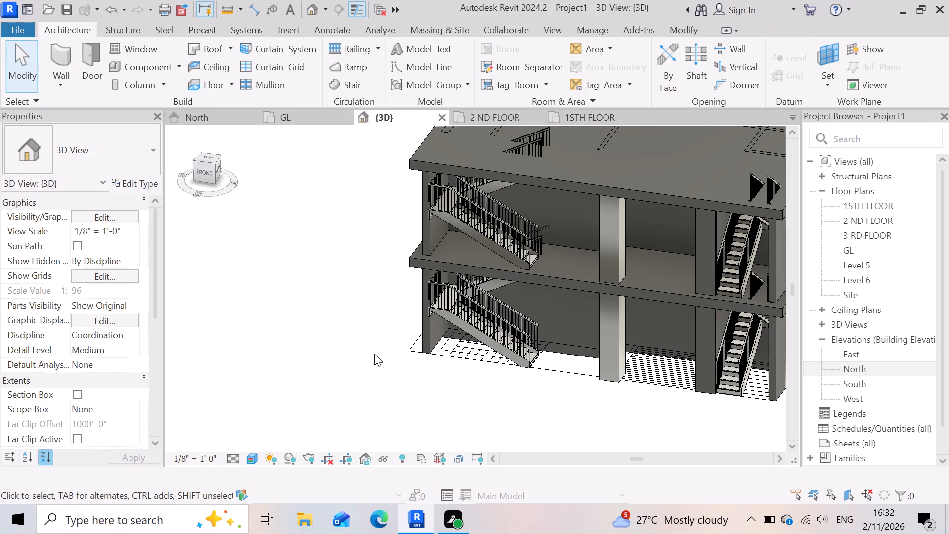
scroll(505, 378, up, 1)
scroll(519, 370, down, 2)
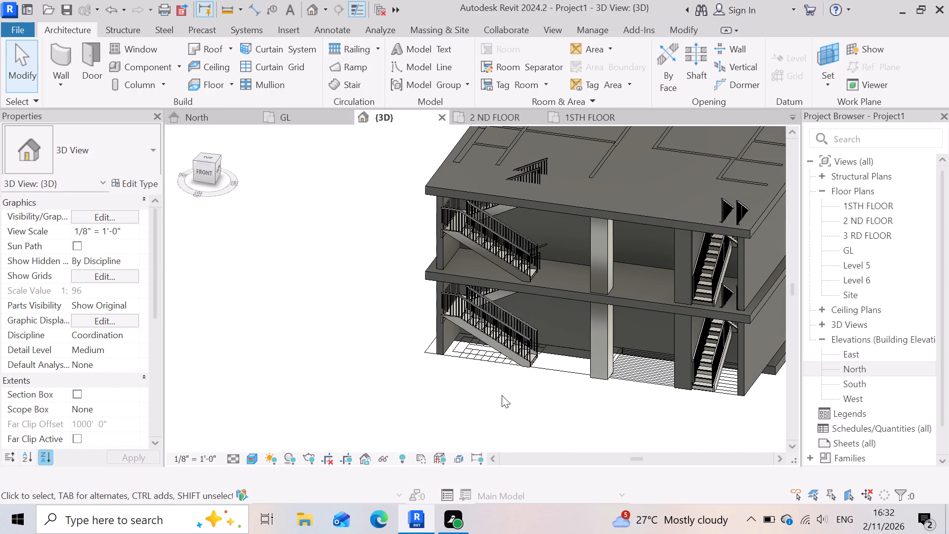
scroll(509, 379, down, 3)
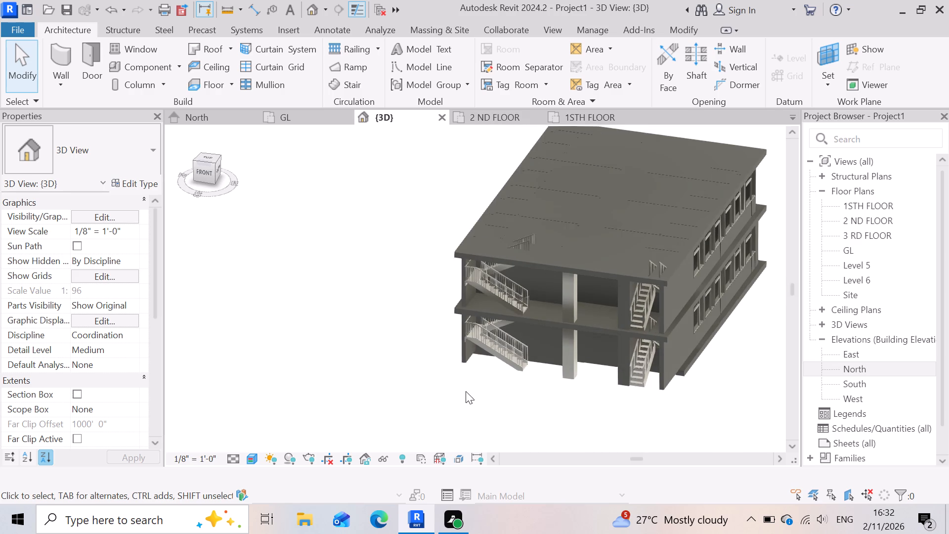
shift+middle_drag(466, 391, 521, 369)
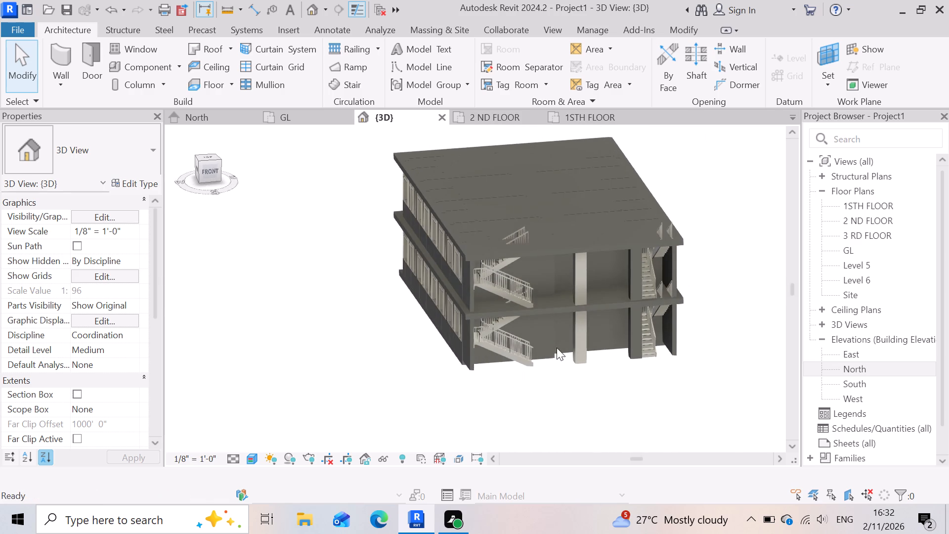
scroll(384, 396, down, 3)
scroll(379, 382, up, 1)
shift+middle_drag(379, 380, 386, 335)
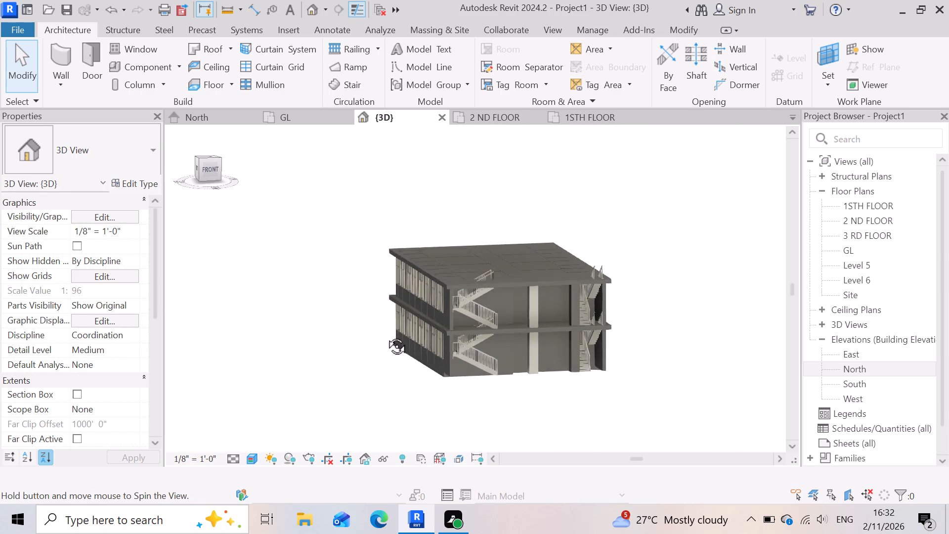
shift+middle_drag(386, 335, 391, 328)
Temporarily hide the ground-storey 24" x 24" rectangular column beside the right front staircase in the 3D view.
scroll(578, 341, up, 6)
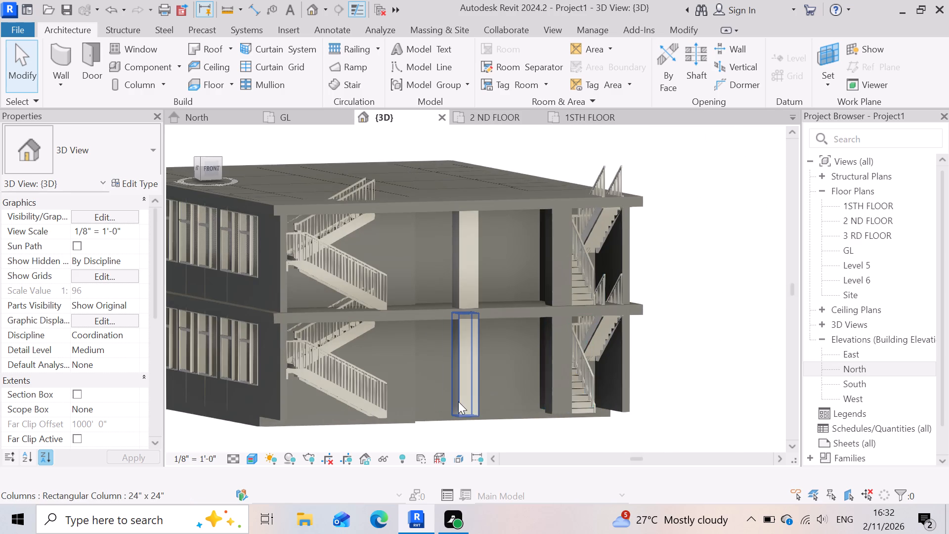
scroll(458, 401, up, 3)
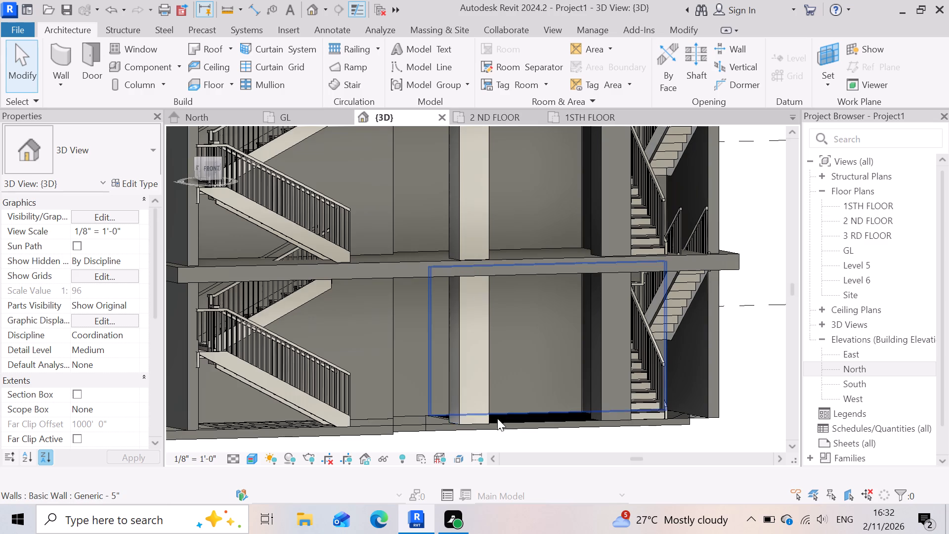
scroll(568, 397, up, 3)
scroll(441, 376, down, 3)
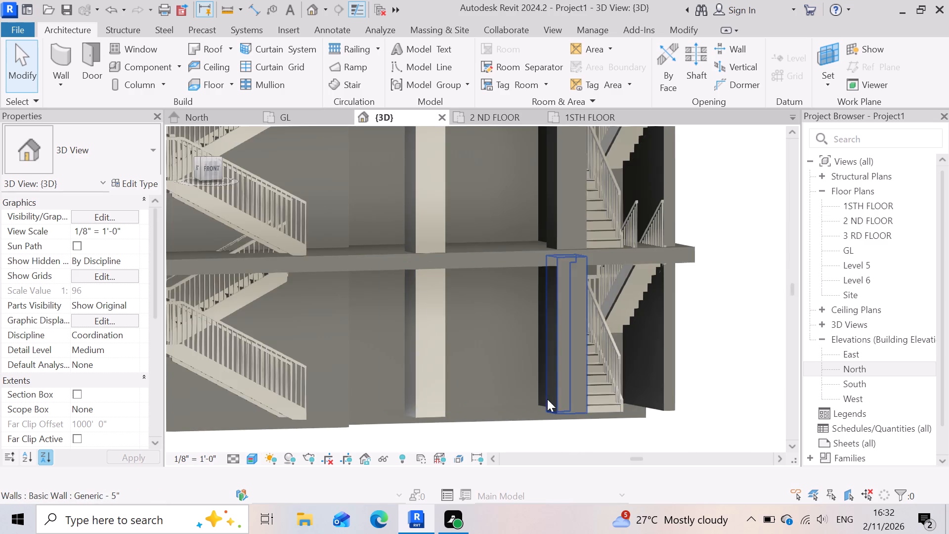
scroll(580, 400, up, 2)
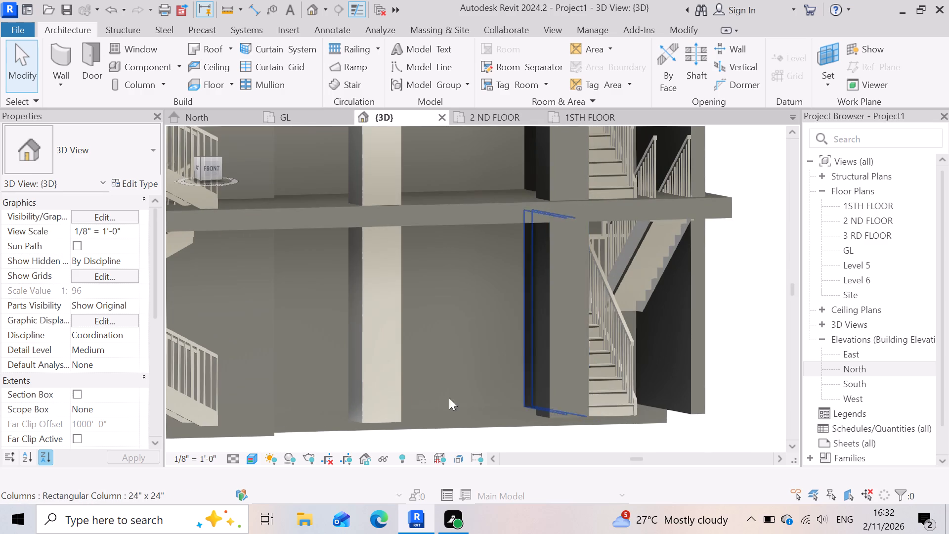
click(561, 370)
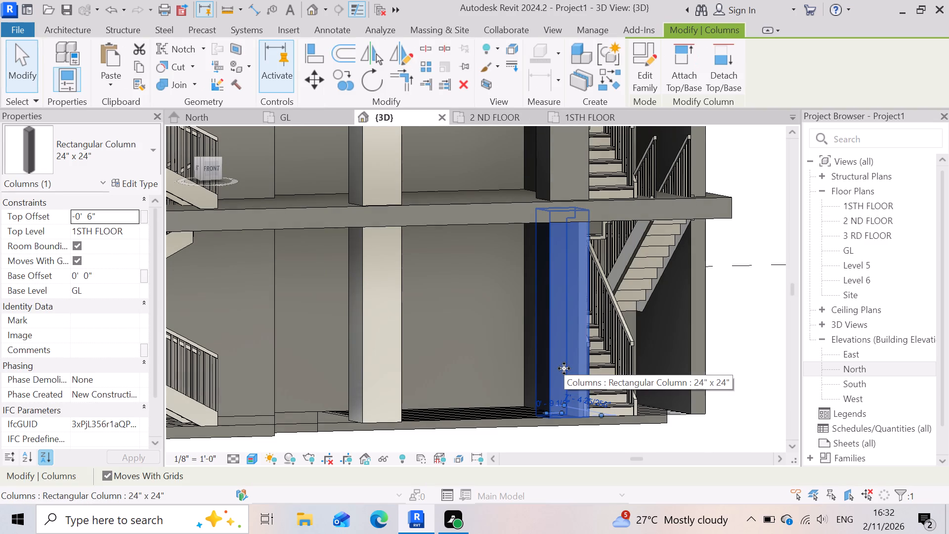
text(HH)
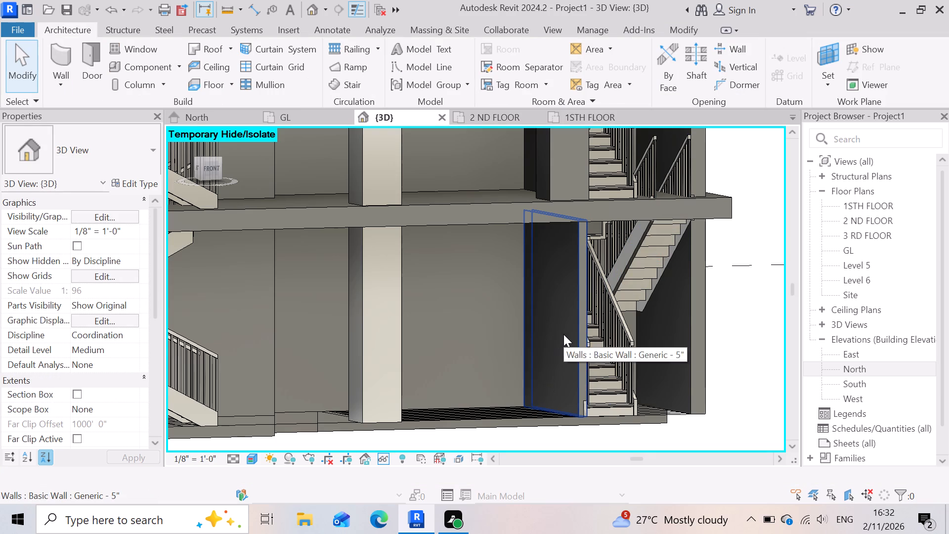
Delete the ground-storey Generic - 5" wall beside the right front staircase.
click(563, 334)
key(Delete)
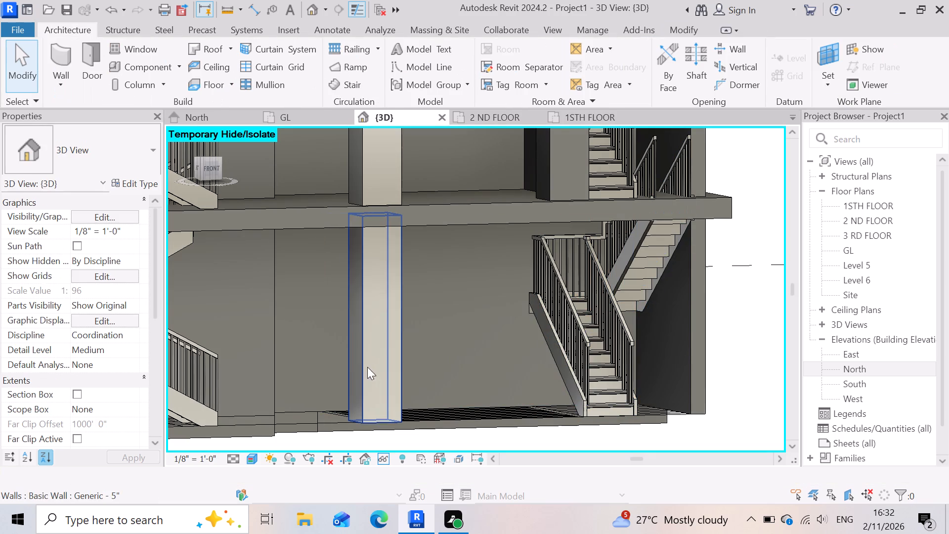
Reset the temporary hide so the ground-storey column beside the right front staircase is shown again.
scroll(470, 328, down, 1)
scroll(462, 352, up, 1)
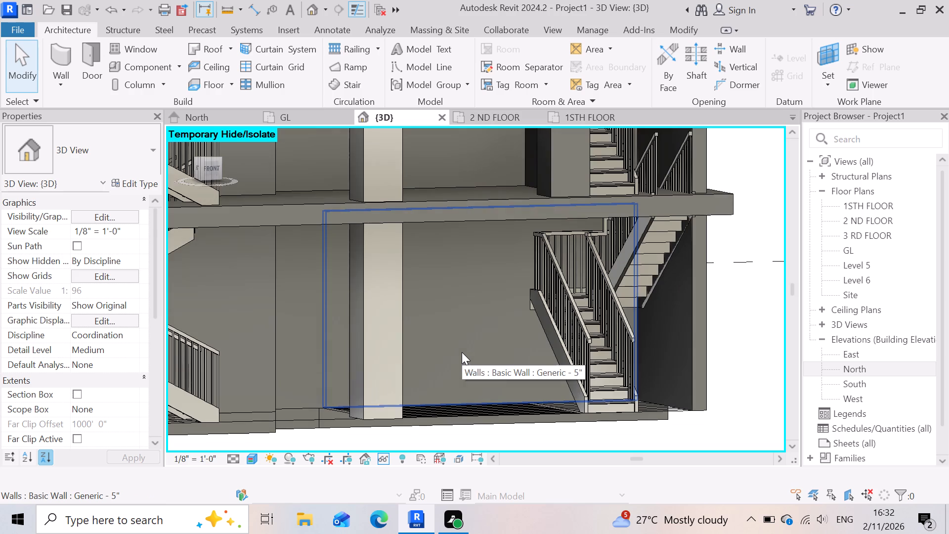
scroll(492, 348, down, 2)
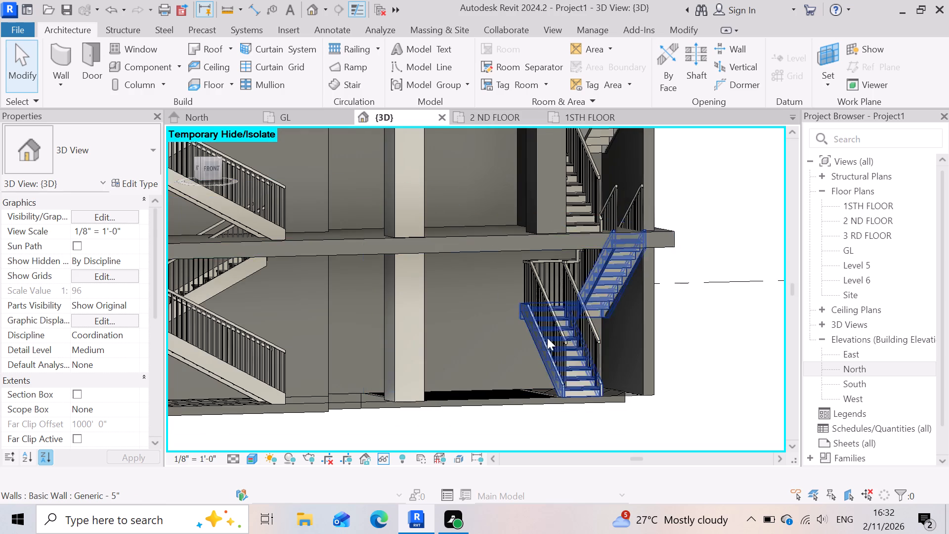
scroll(557, 352, down, 4)
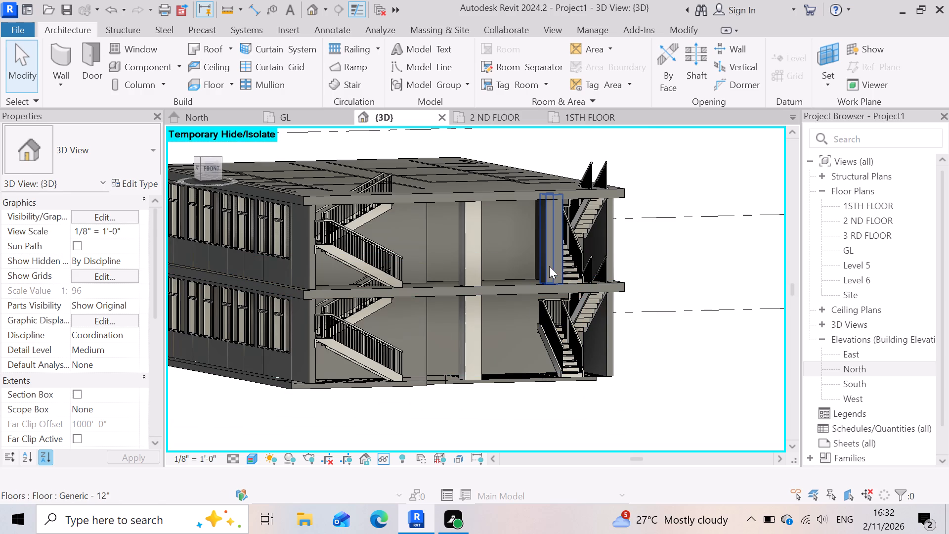
click(549, 266)
scroll(501, 316, up, 2)
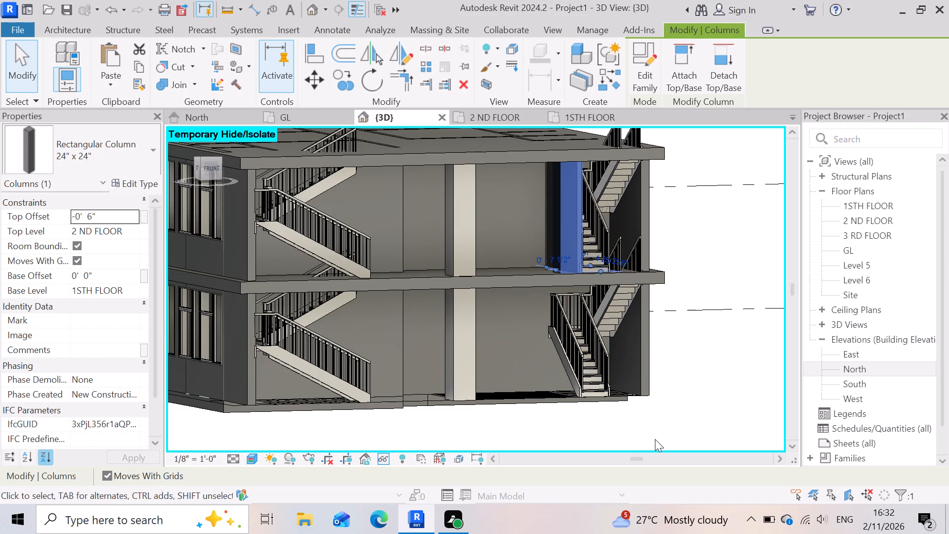
text(HR)
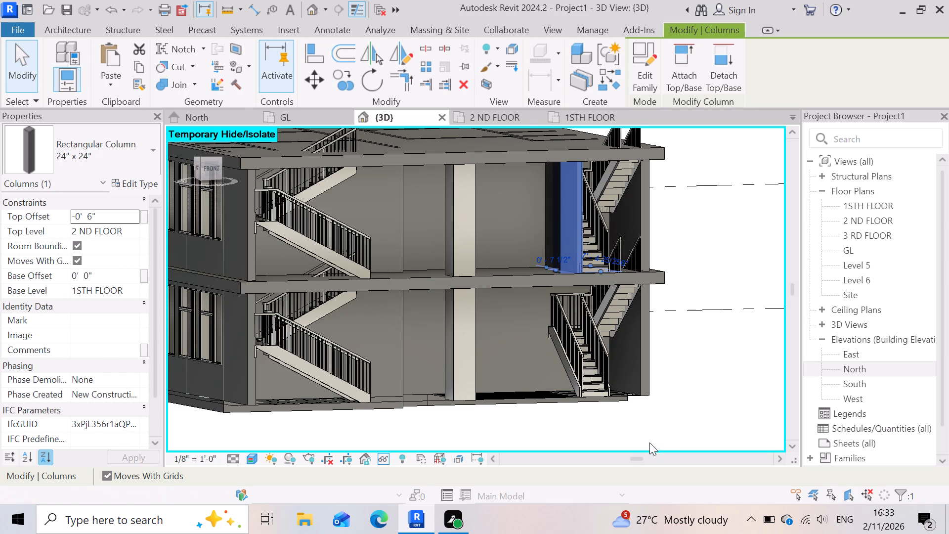
click(695, 410)
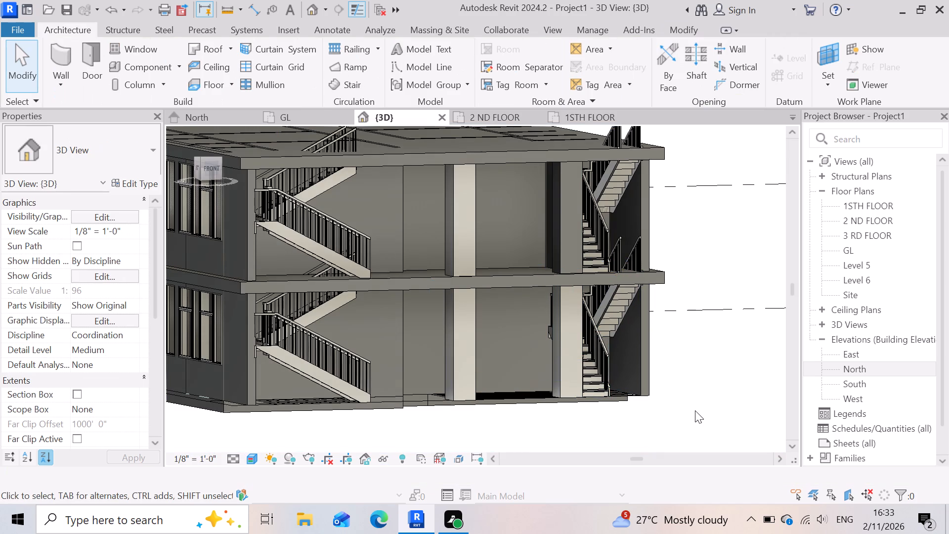
Temporarily hide the upper-storey 24" x 24" column beside the right front staircase and delete the Generic - 5" wall behind it.
click(569, 208)
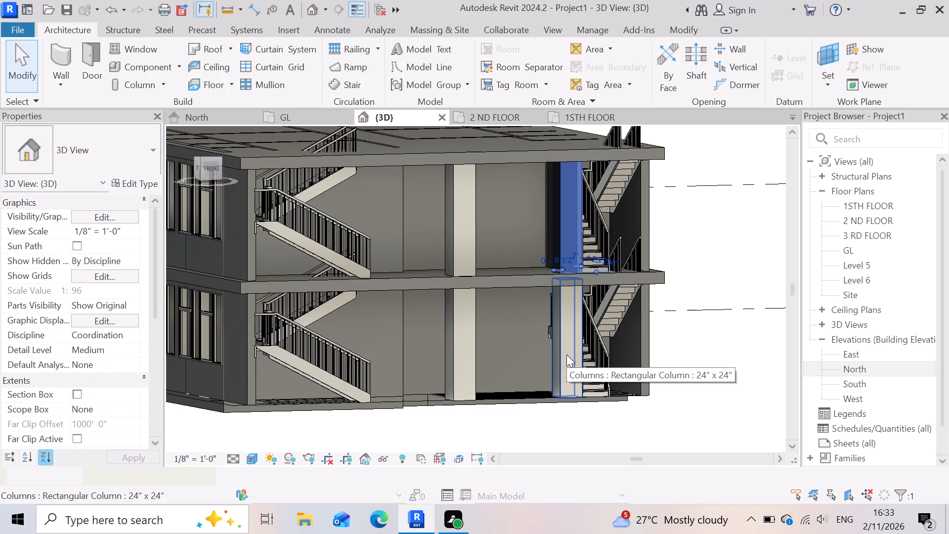
text(HH)
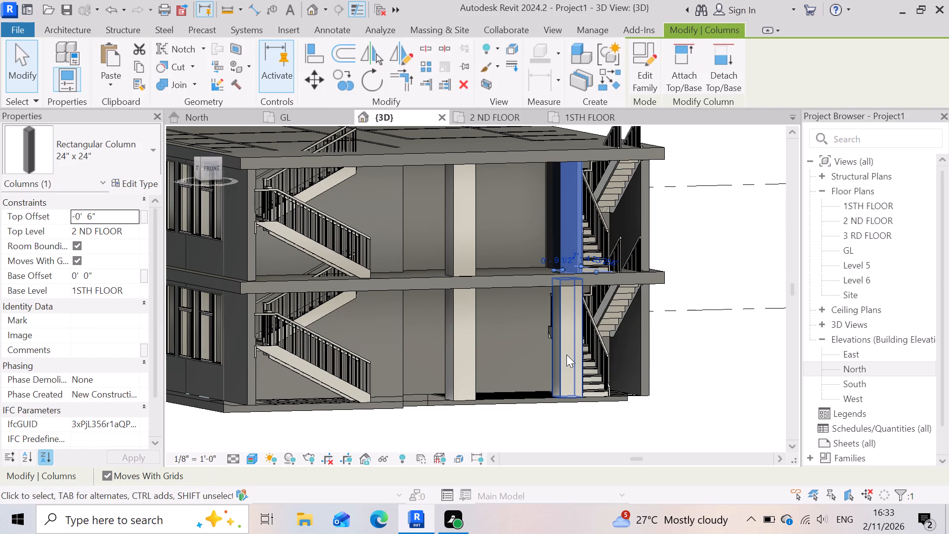
click(574, 220)
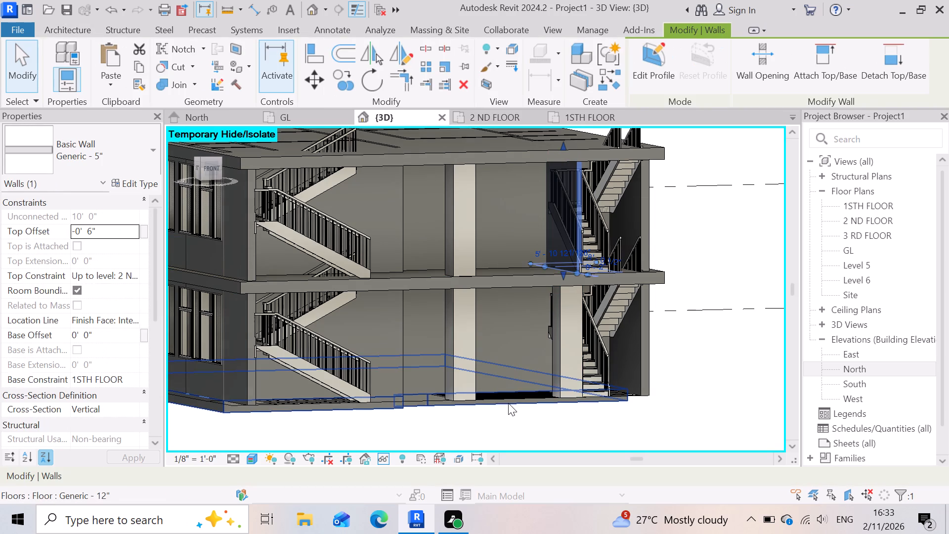
key(Delete)
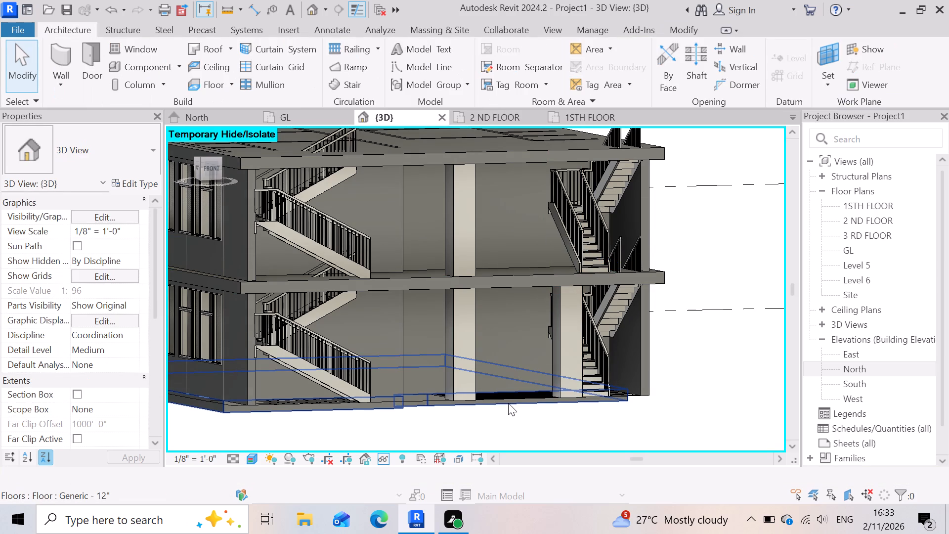
Reset the temporary hide to bring back the upper-storey column beside the right front staircase.
text(HR)
scroll(576, 386, down, 1)
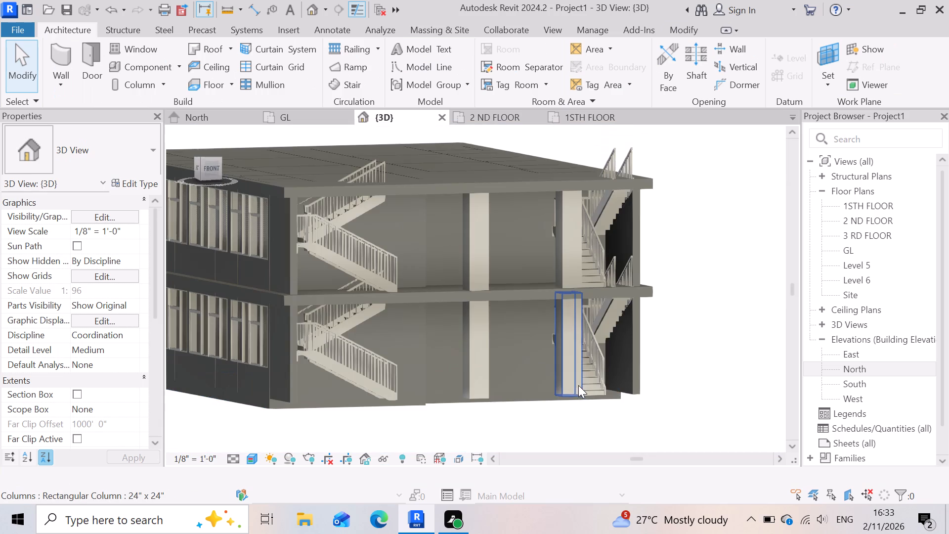
click(678, 431)
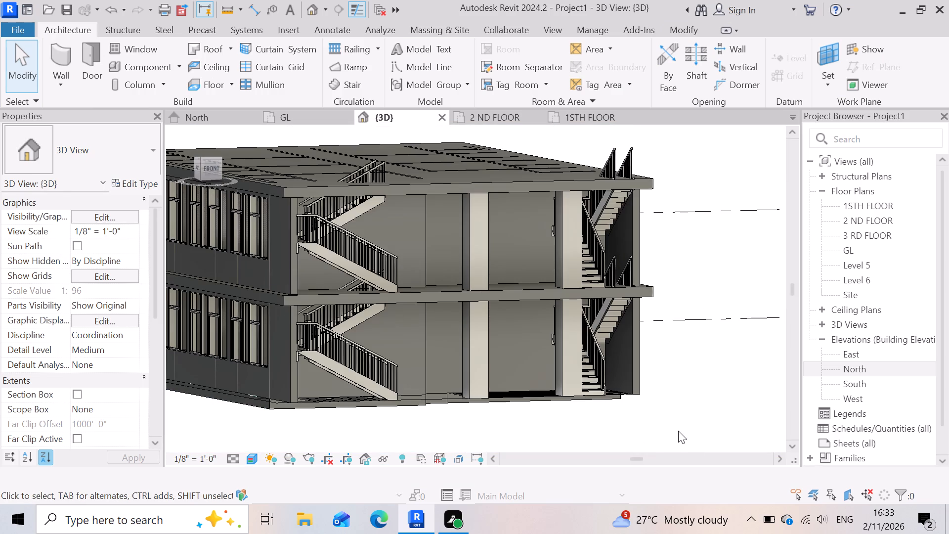
Examine the columns, staircases and openings on both storeys from the building's front in the 3D view.
scroll(668, 440, down, 1)
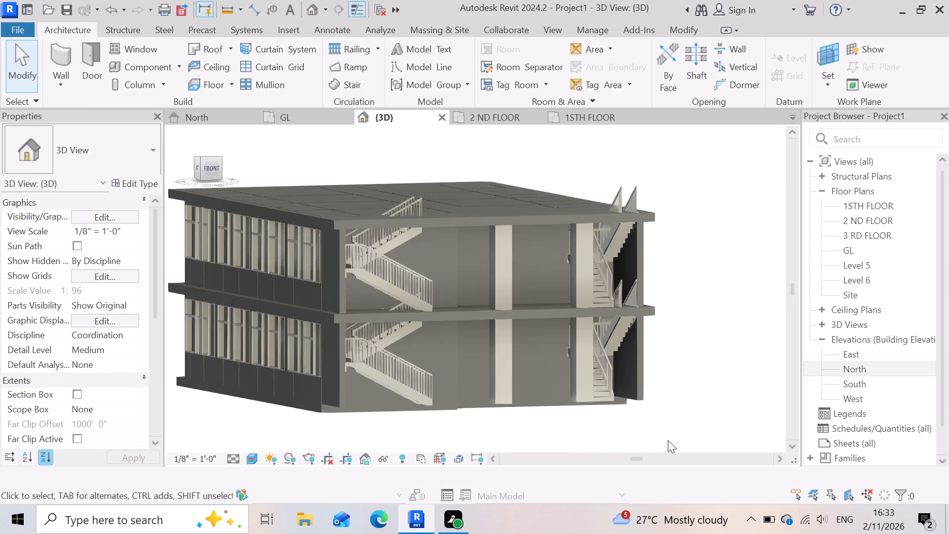
scroll(582, 432, up, 5)
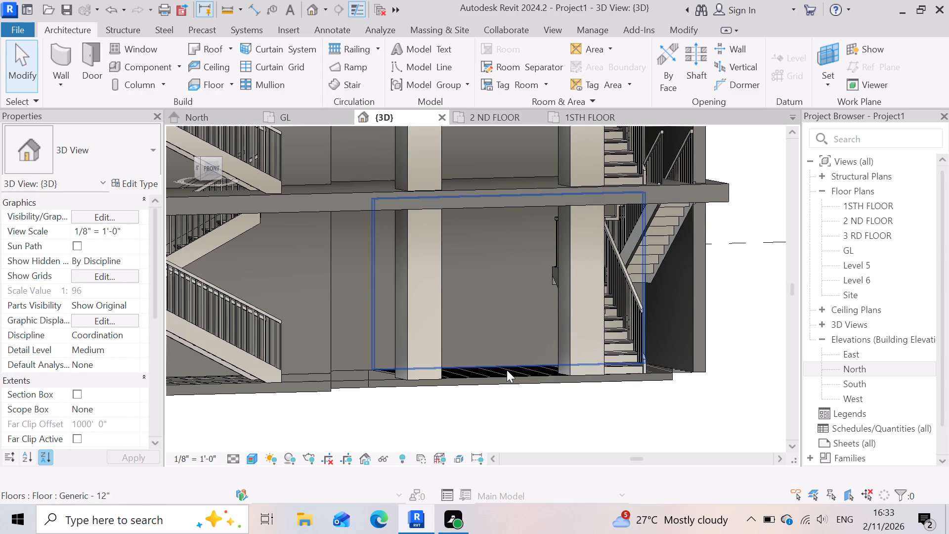
shift+middle_drag(507, 370, 442, 360)
shift+scroll(507, 370, down, 1)
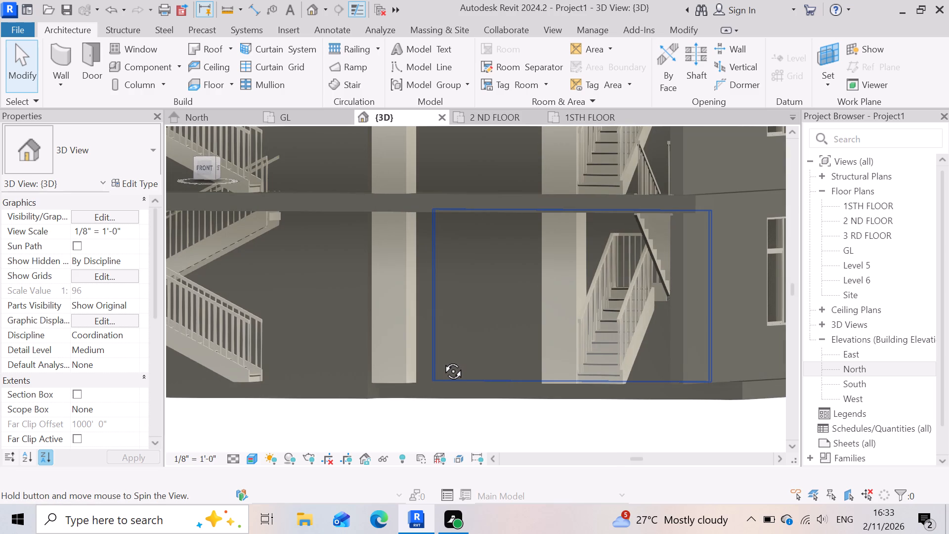
shift+middle_drag(442, 360, 472, 365)
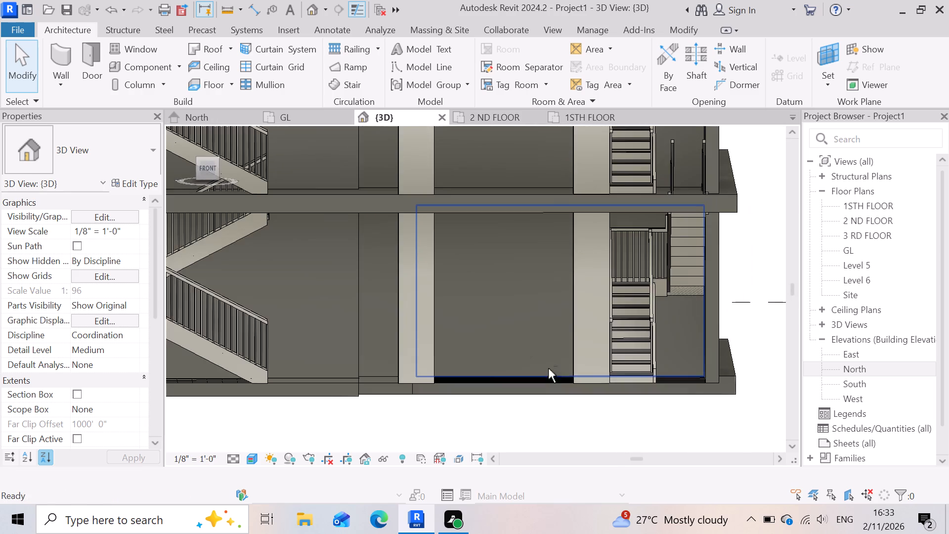
scroll(560, 368, down, 5)
scroll(317, 178, up, 3)
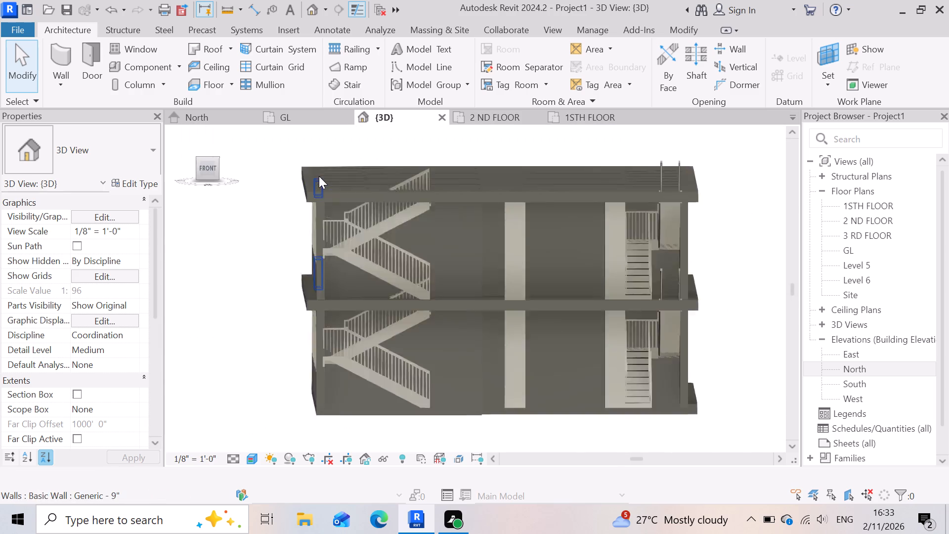
scroll(451, 316, down, 2)
scroll(323, 306, down, 2)
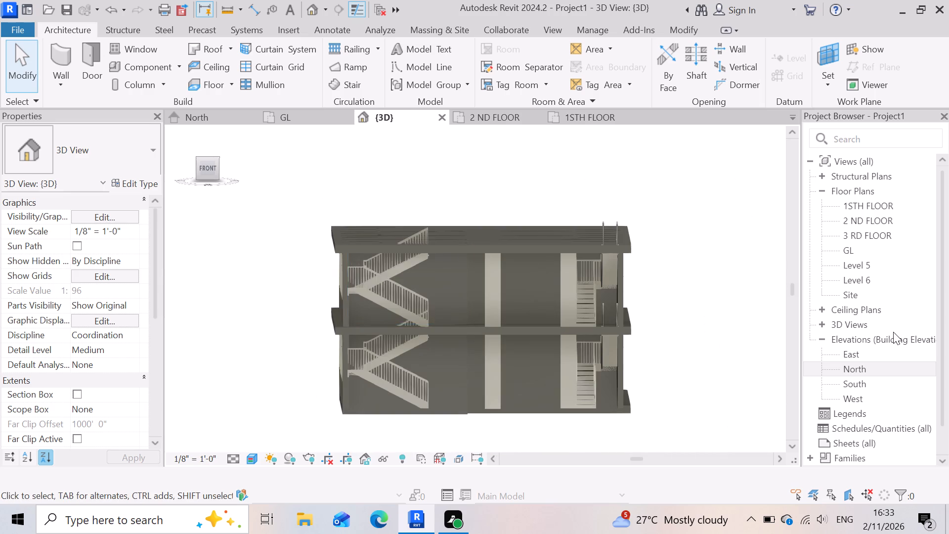
In the North elevation, copy only the columns of the storey above 1STH FLOOR and paste them aligned to the 2 ND FLOOR level.
double_click(885, 369)
scroll(513, 337, up, 2)
click(584, 130)
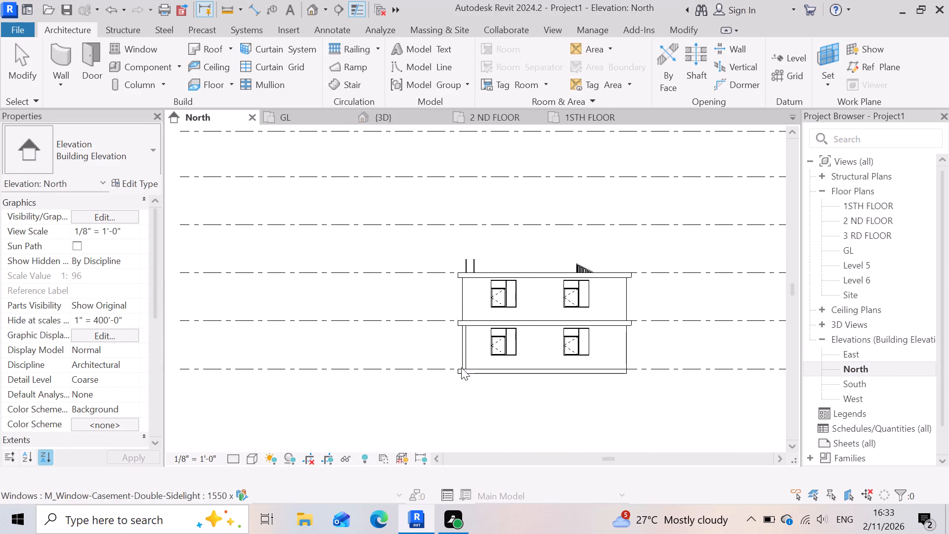
scroll(500, 362, up, 2)
scroll(507, 333, down, 1)
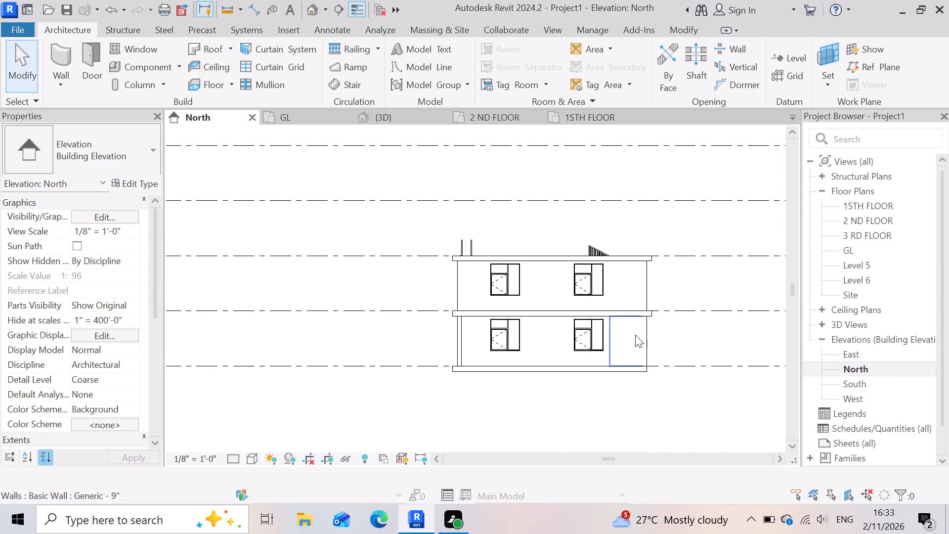
drag(674, 288, 382, 249)
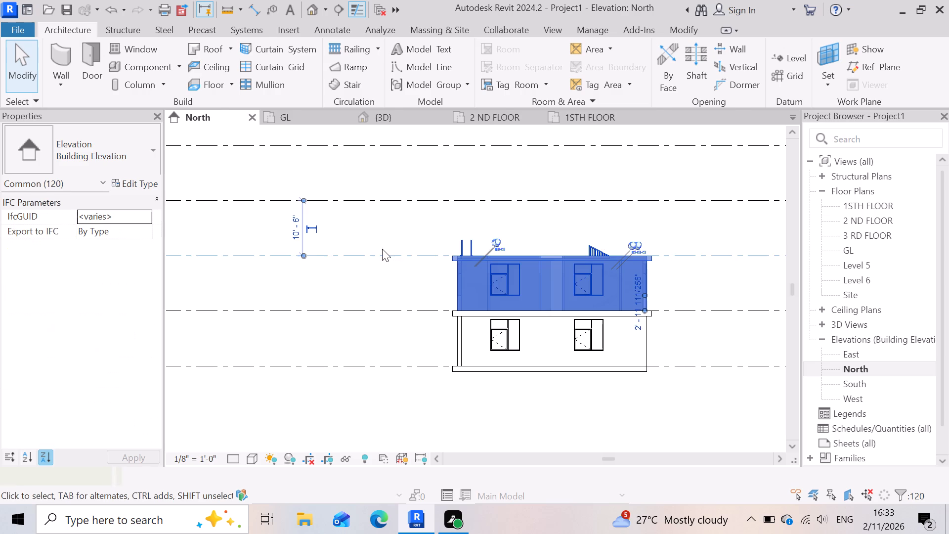
click(694, 63)
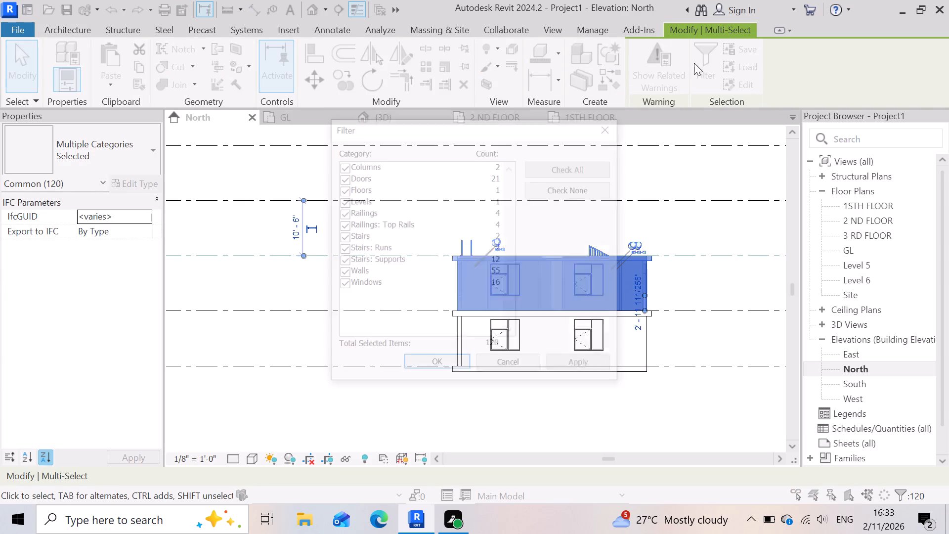
click(532, 182)
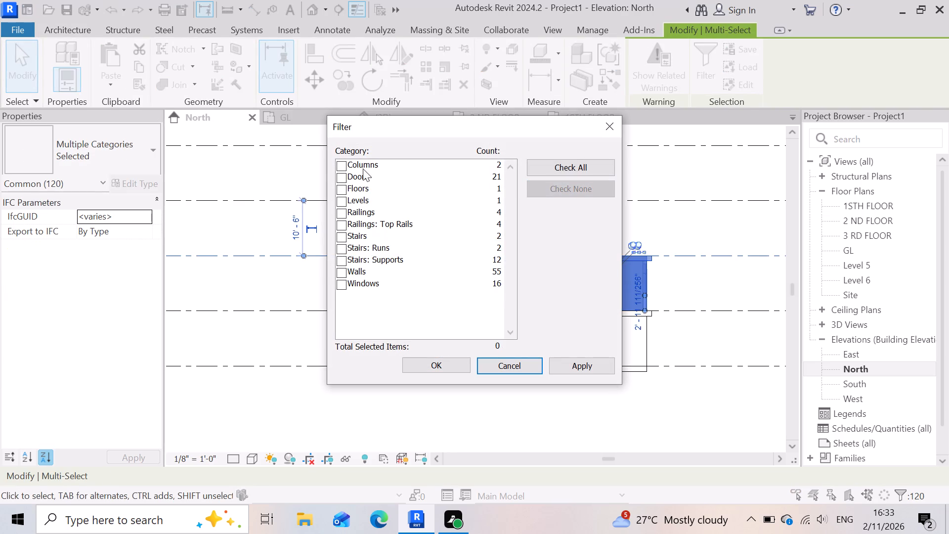
click(337, 167)
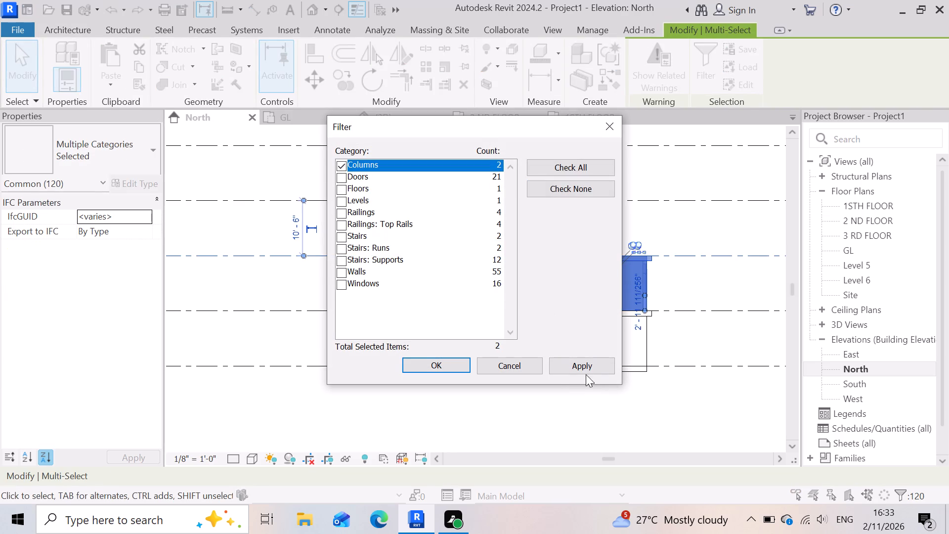
click(583, 368)
click(438, 365)
scroll(338, 376, down, 2)
scroll(240, 386, down, 2)
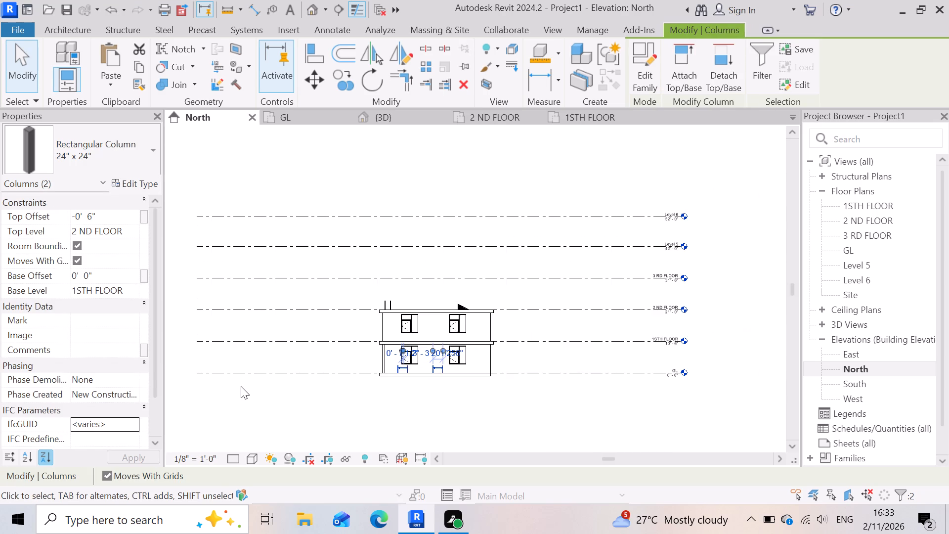
scroll(271, 365, up, 2)
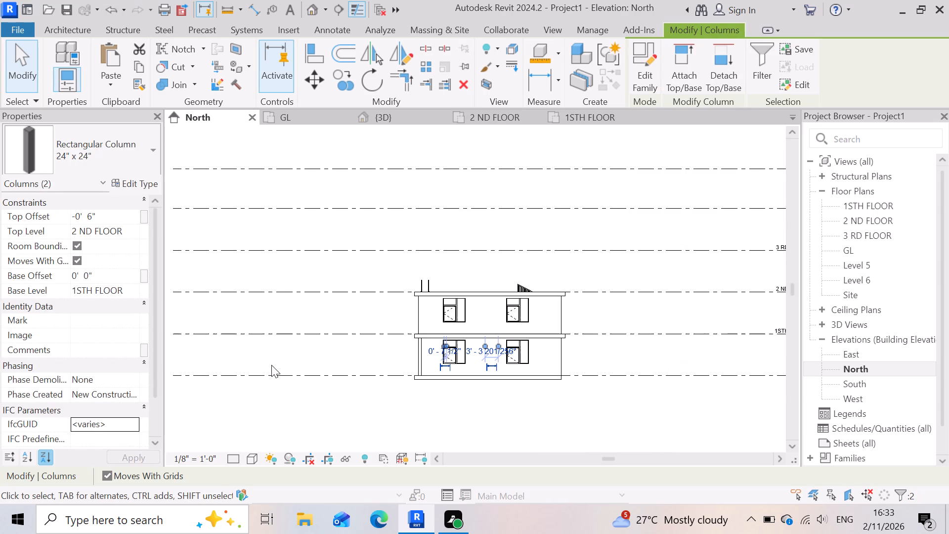
scroll(270, 368, down, 3)
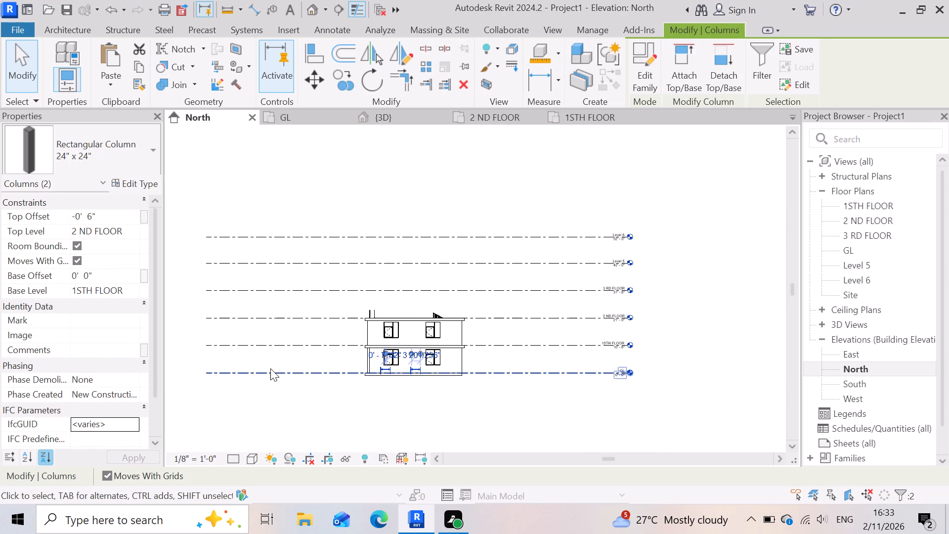
scroll(275, 364, up, 2)
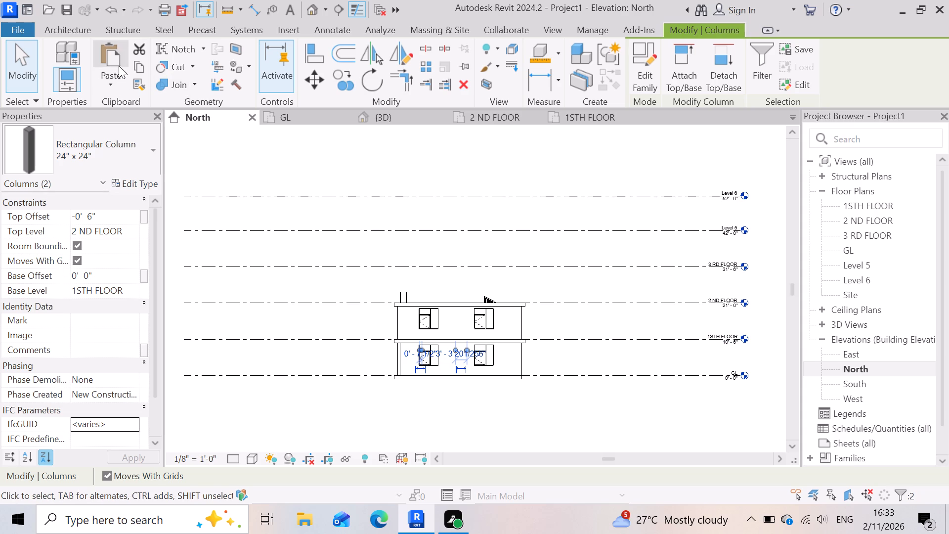
click(136, 68)
click(109, 85)
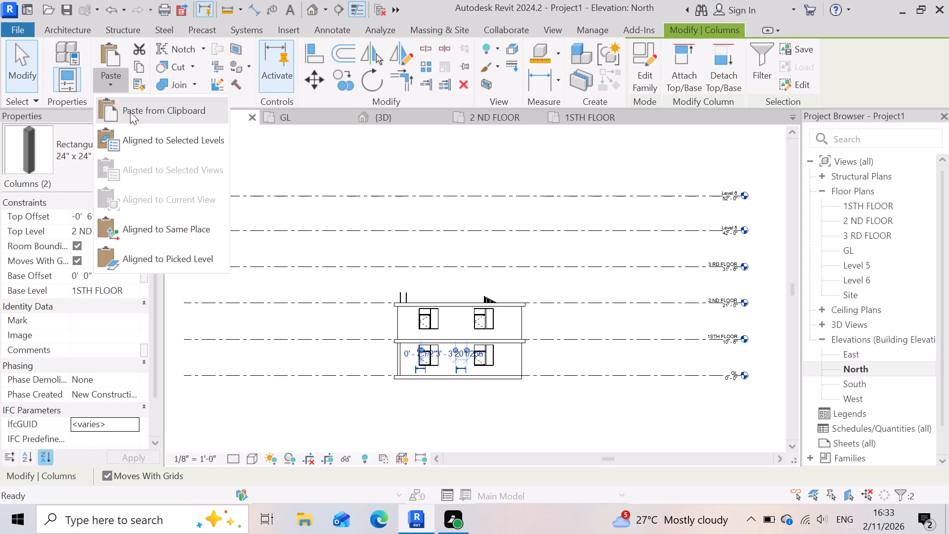
click(144, 135)
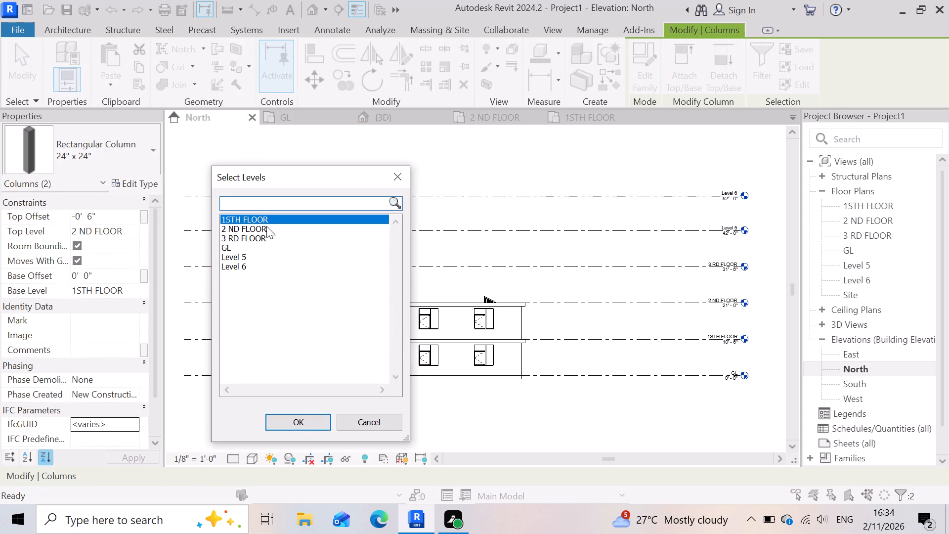
click(268, 231)
click(302, 427)
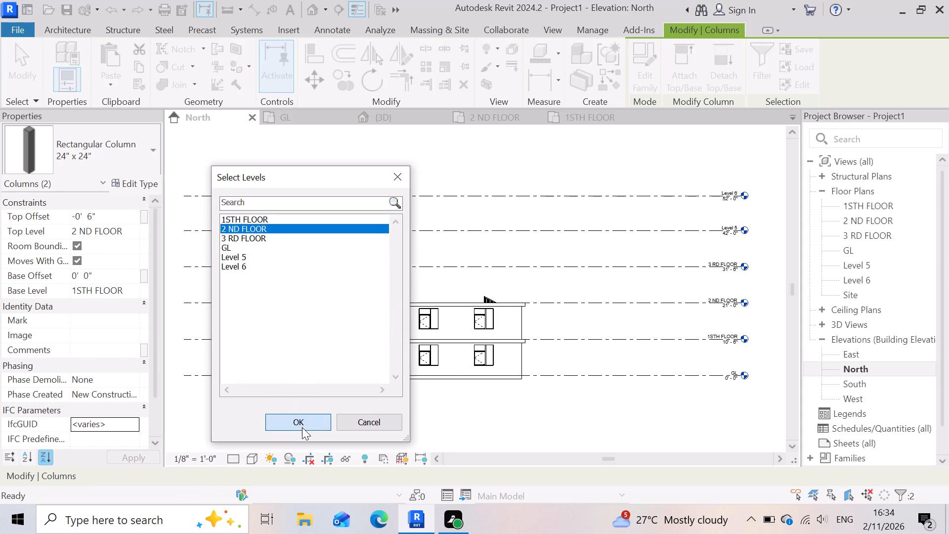
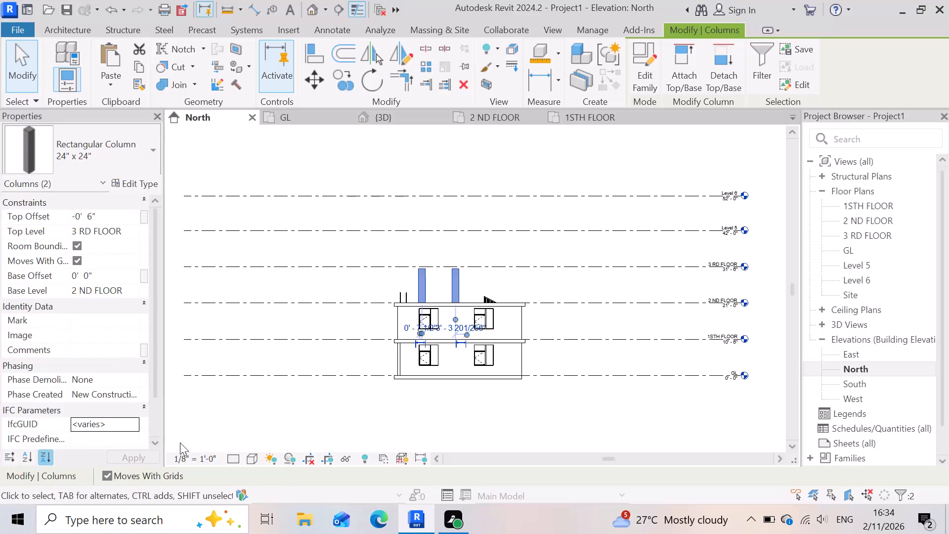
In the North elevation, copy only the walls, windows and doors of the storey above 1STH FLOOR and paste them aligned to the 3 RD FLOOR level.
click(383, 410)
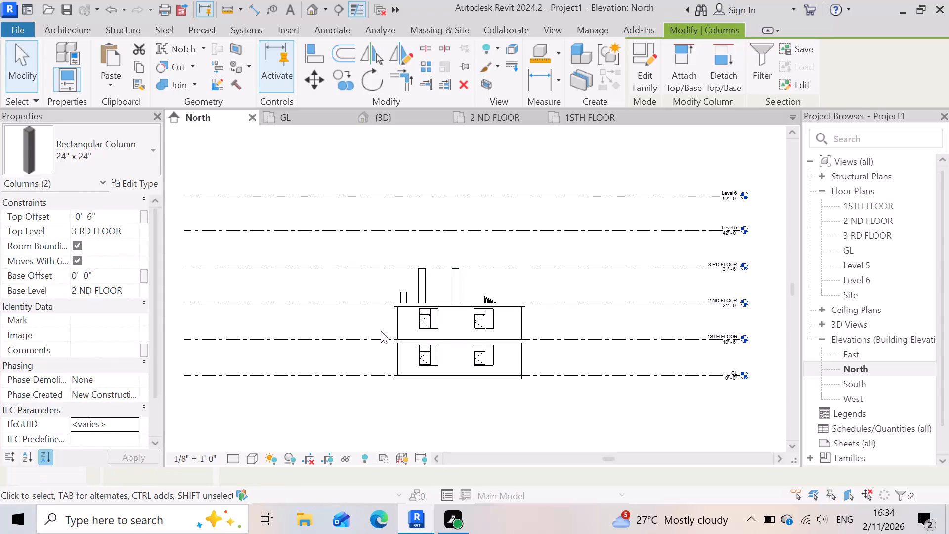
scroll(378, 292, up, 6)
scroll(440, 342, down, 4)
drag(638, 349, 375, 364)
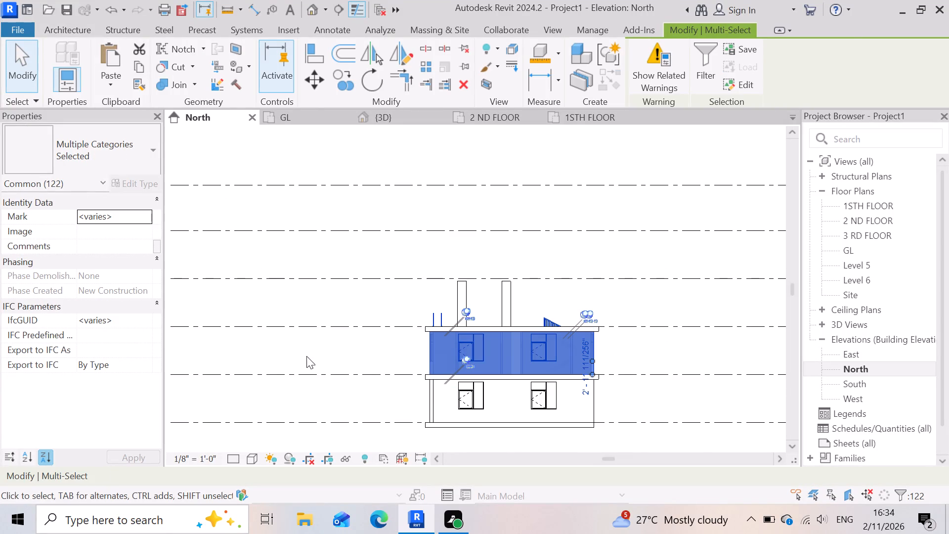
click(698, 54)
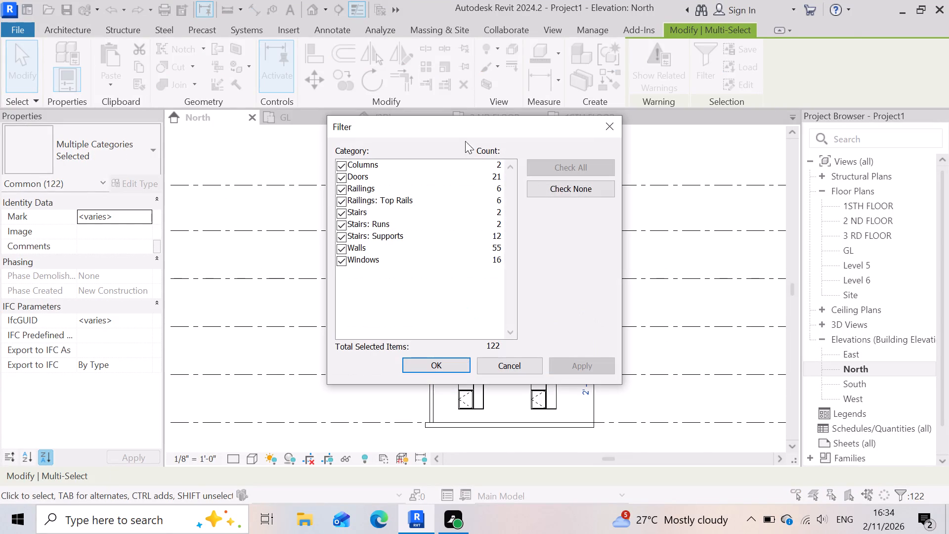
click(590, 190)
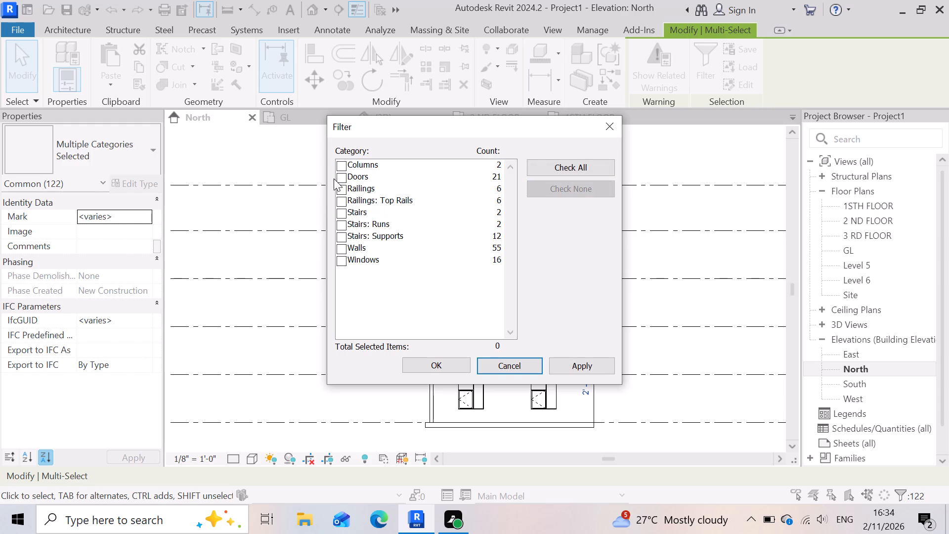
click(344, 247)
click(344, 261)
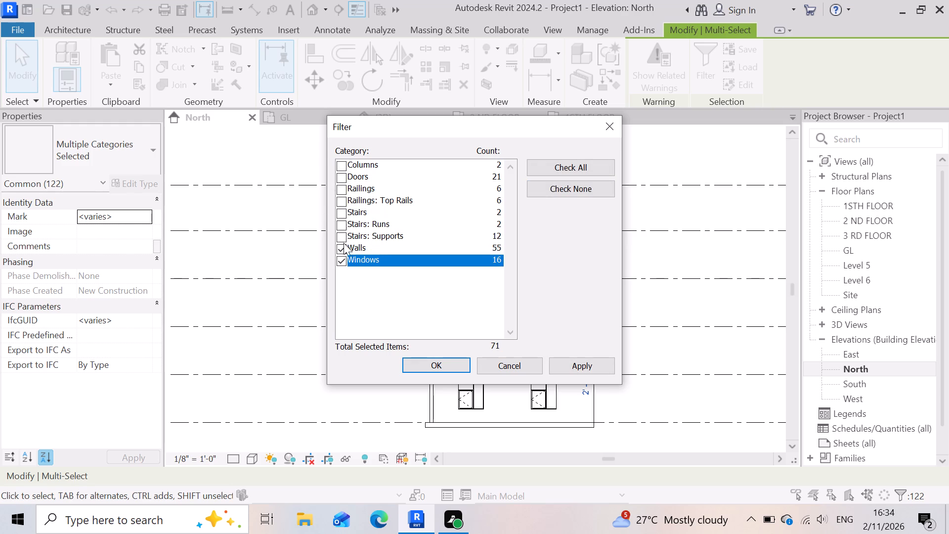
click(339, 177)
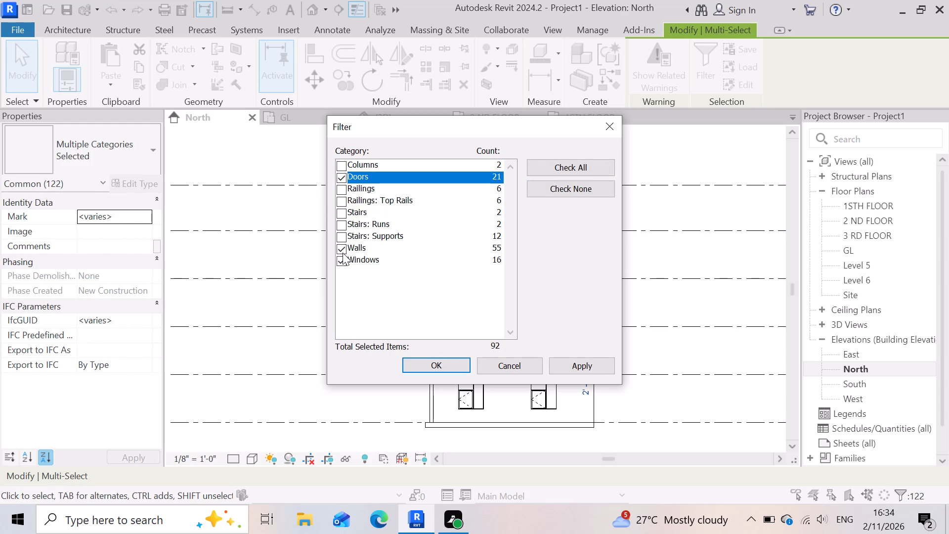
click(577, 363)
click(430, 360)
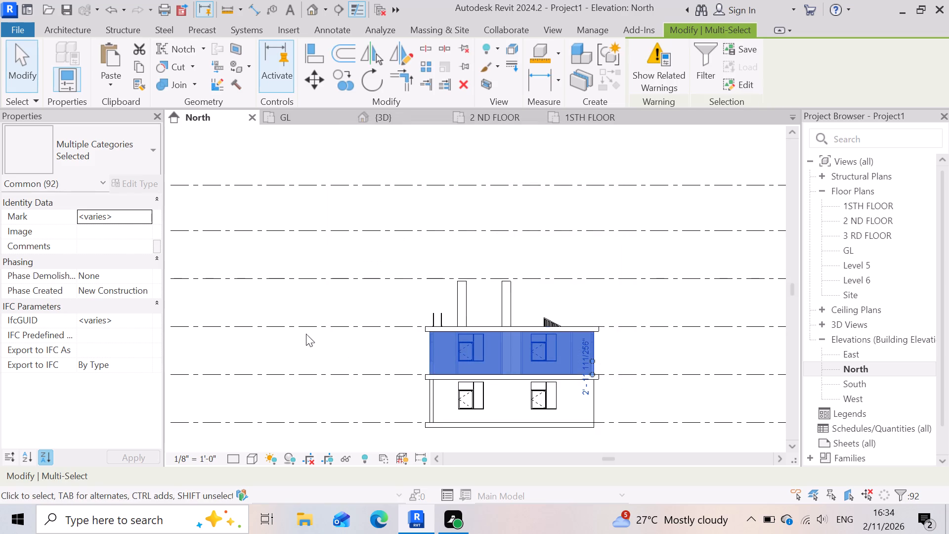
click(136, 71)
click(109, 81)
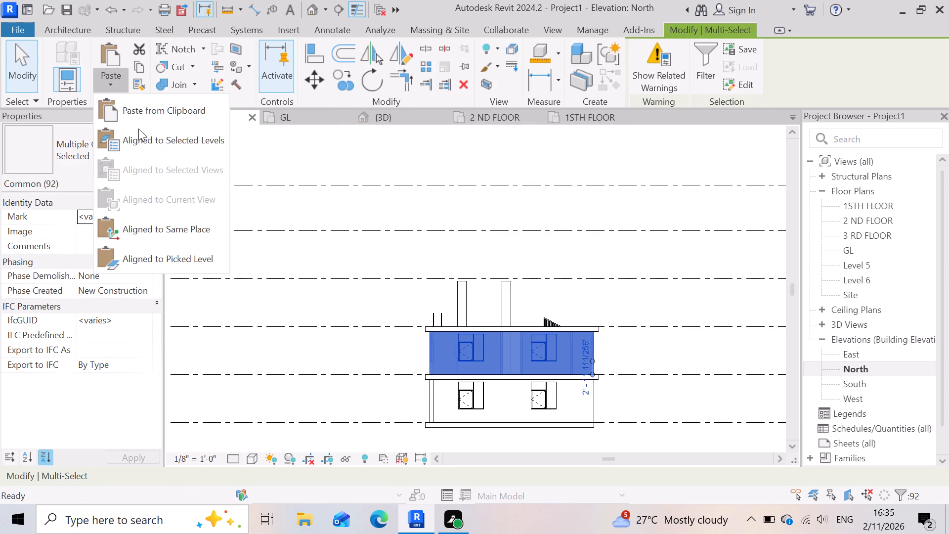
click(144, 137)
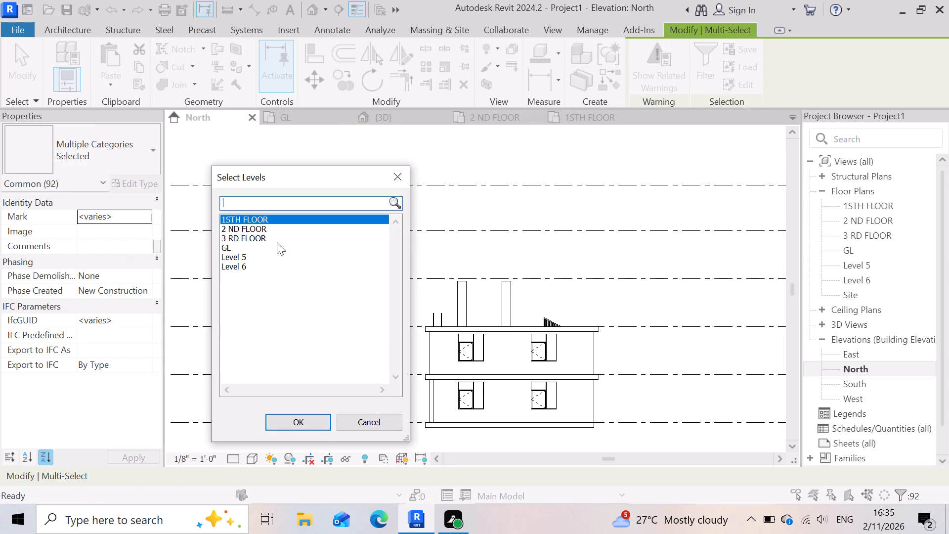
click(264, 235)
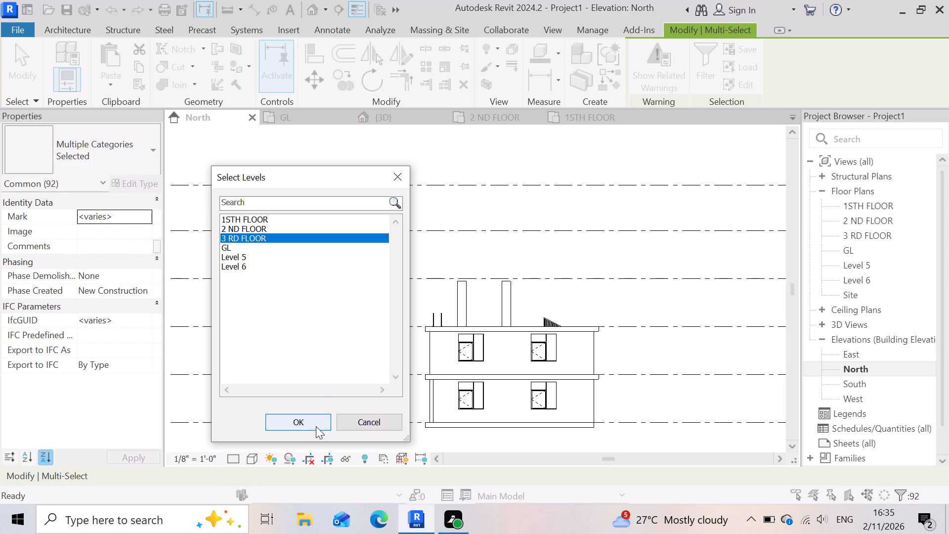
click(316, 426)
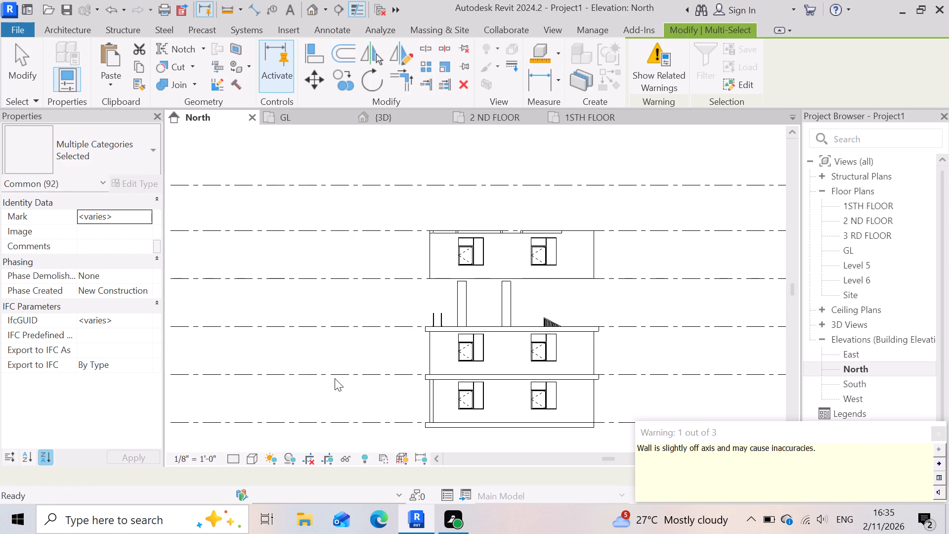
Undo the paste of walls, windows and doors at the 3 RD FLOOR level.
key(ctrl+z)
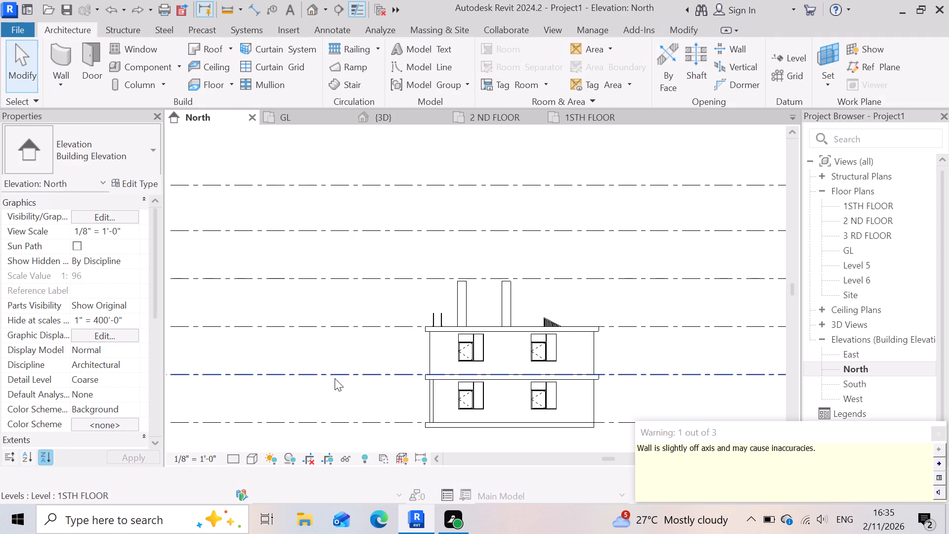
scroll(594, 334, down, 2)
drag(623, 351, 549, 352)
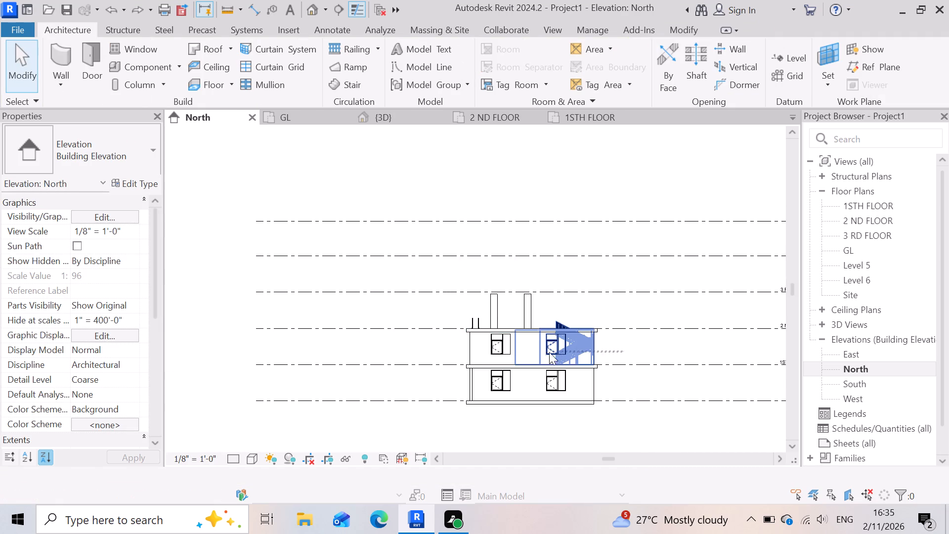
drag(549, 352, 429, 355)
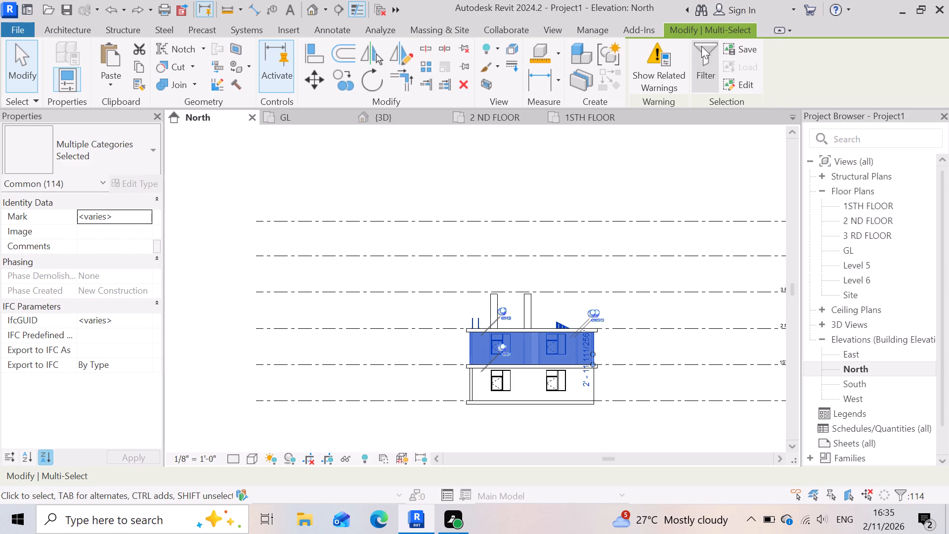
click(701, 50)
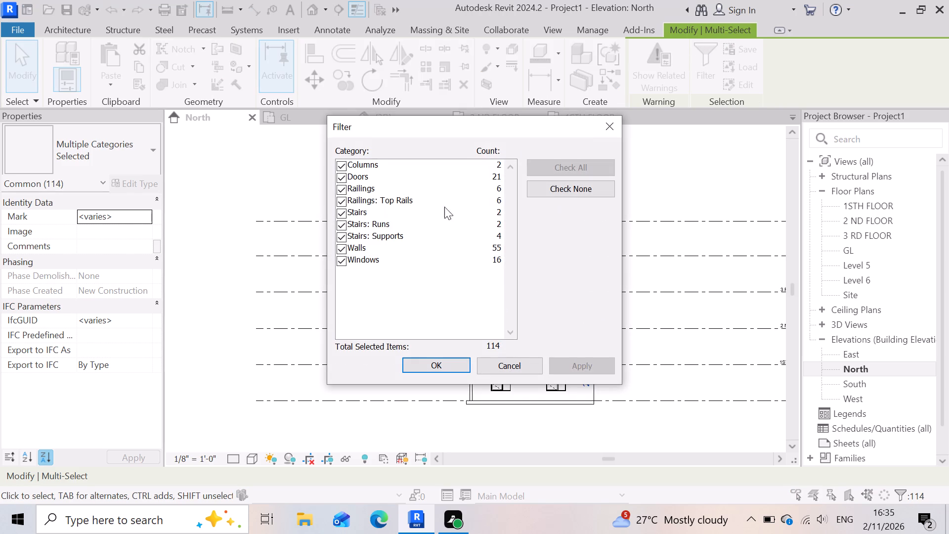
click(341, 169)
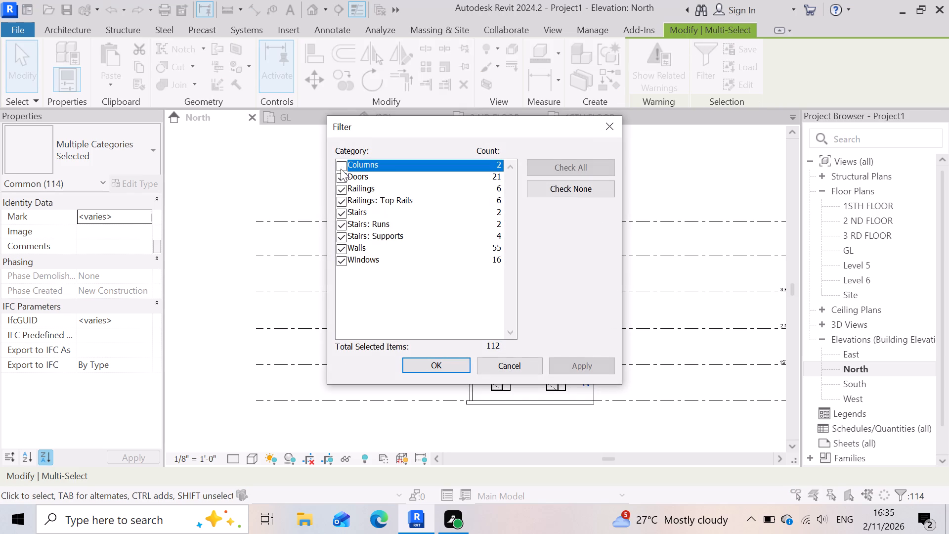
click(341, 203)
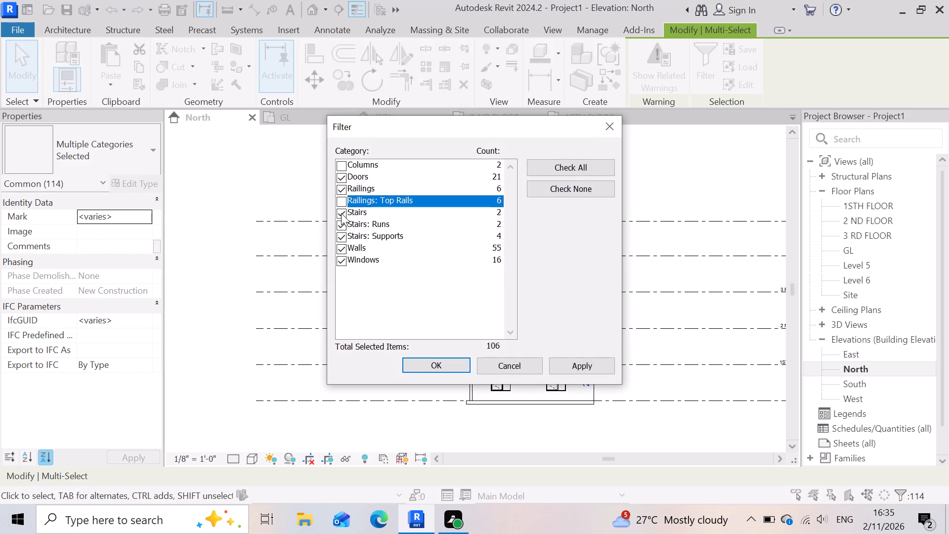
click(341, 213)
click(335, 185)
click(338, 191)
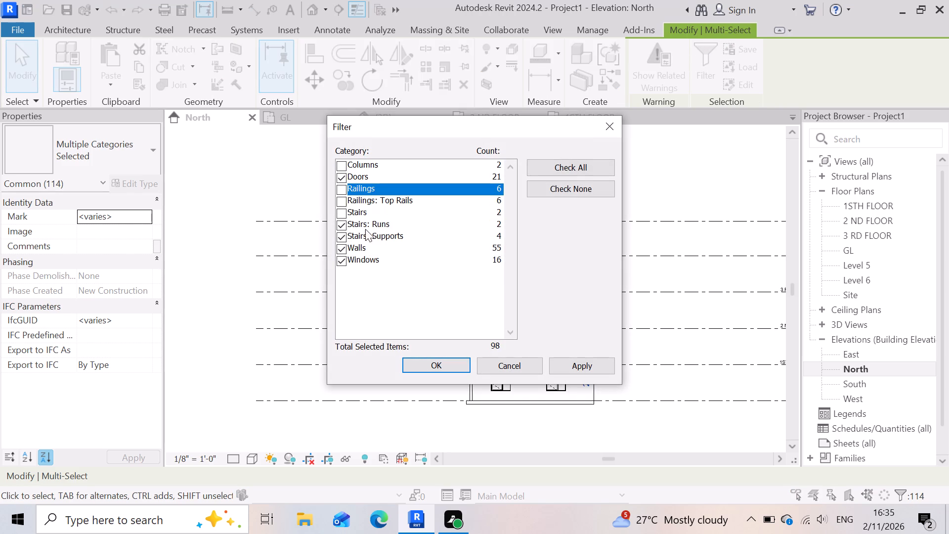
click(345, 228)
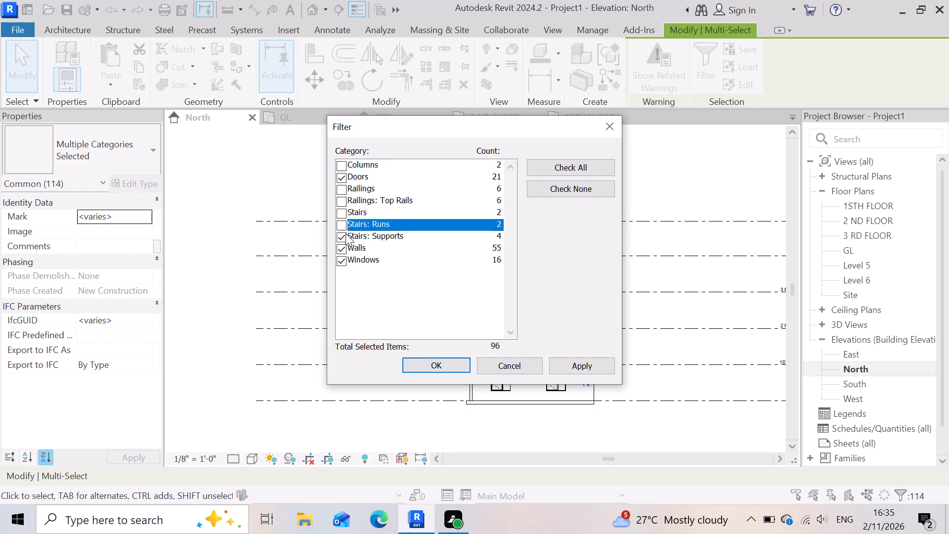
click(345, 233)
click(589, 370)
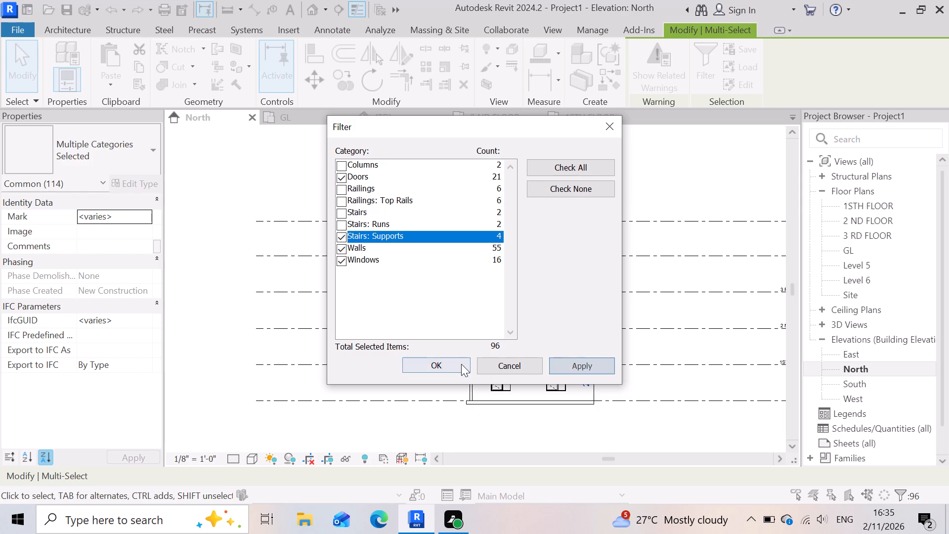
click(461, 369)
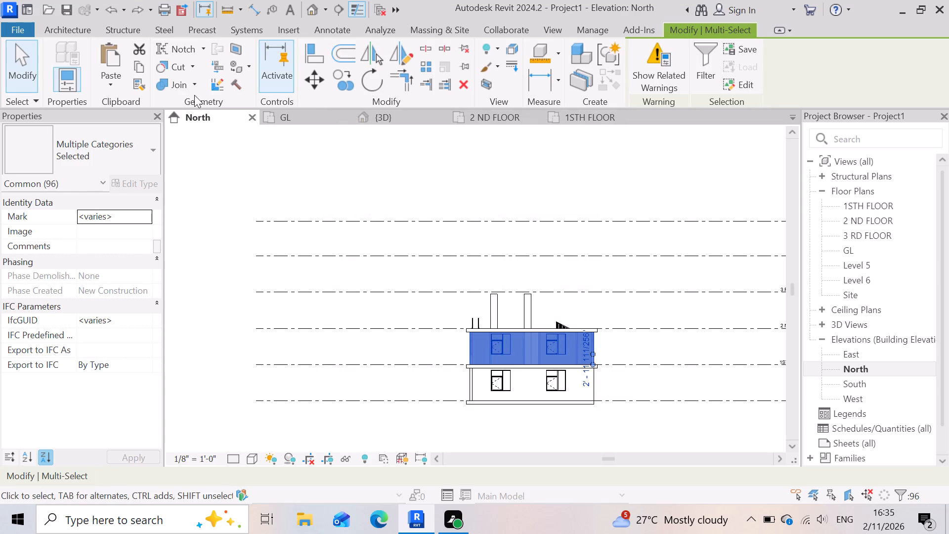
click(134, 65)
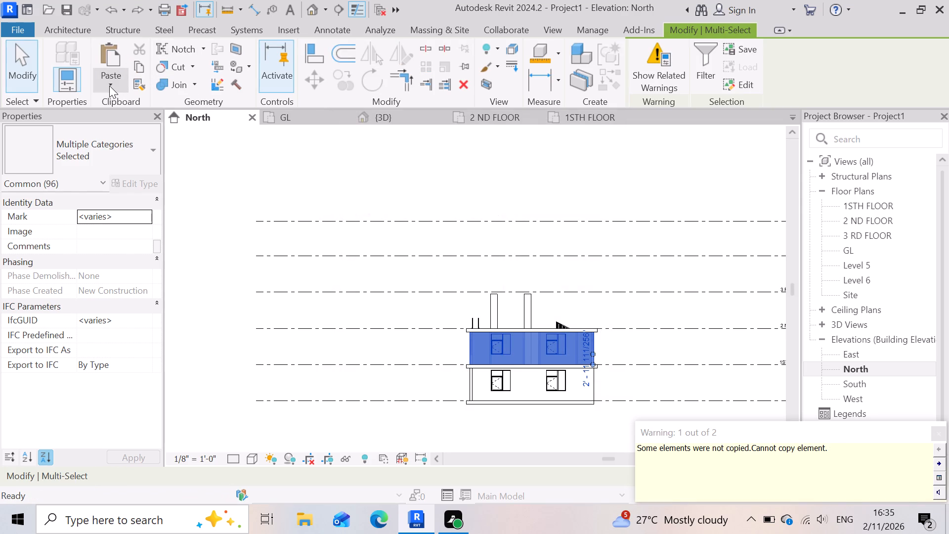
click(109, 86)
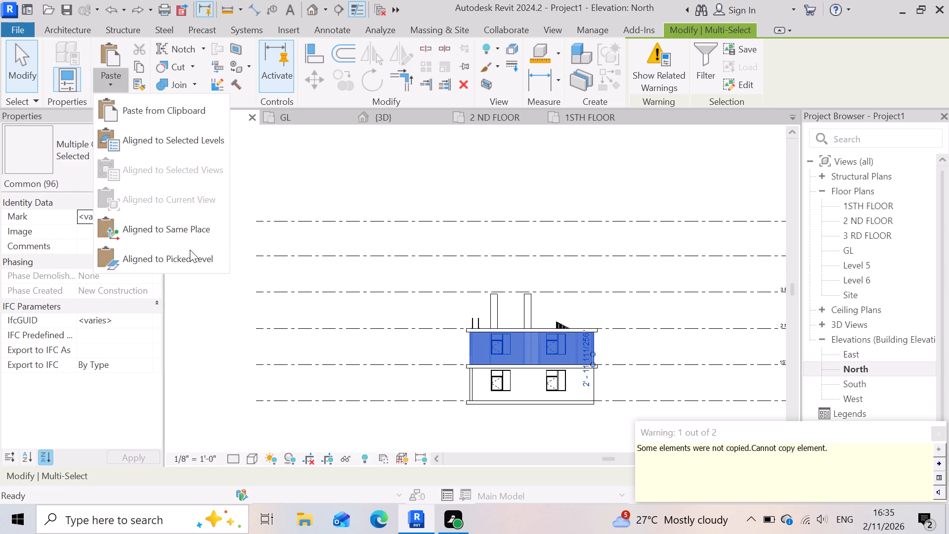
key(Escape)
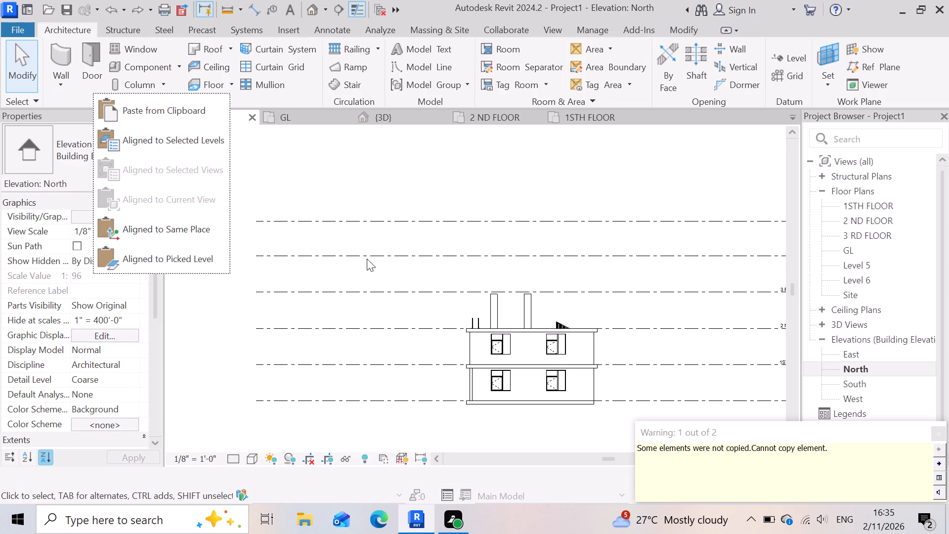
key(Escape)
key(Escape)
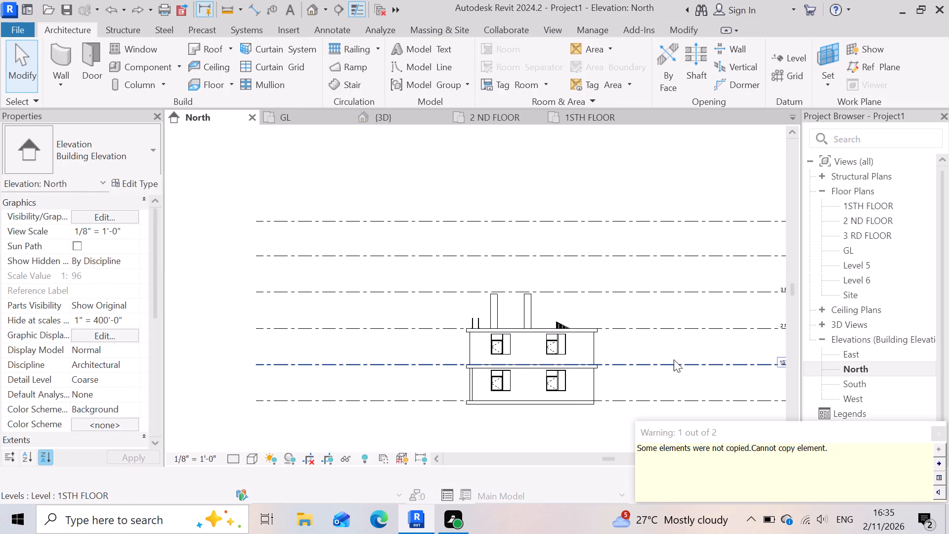
In the North elevation, copy only the doors, walls and windows of the storey above 1STH FLOOR and paste them aligned to the 2 ND FLOOR level.
scroll(629, 380, up, 2)
drag(632, 343, 342, 343)
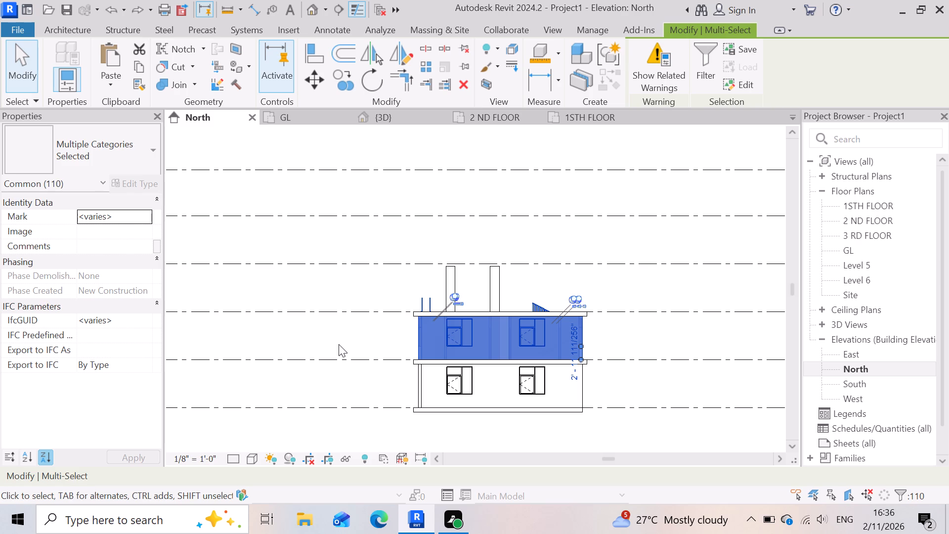
click(715, 51)
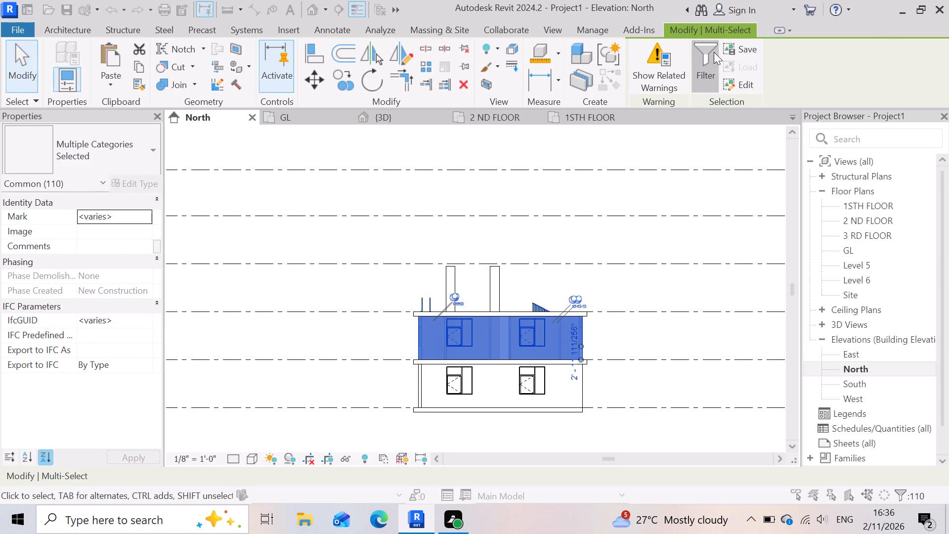
click(558, 186)
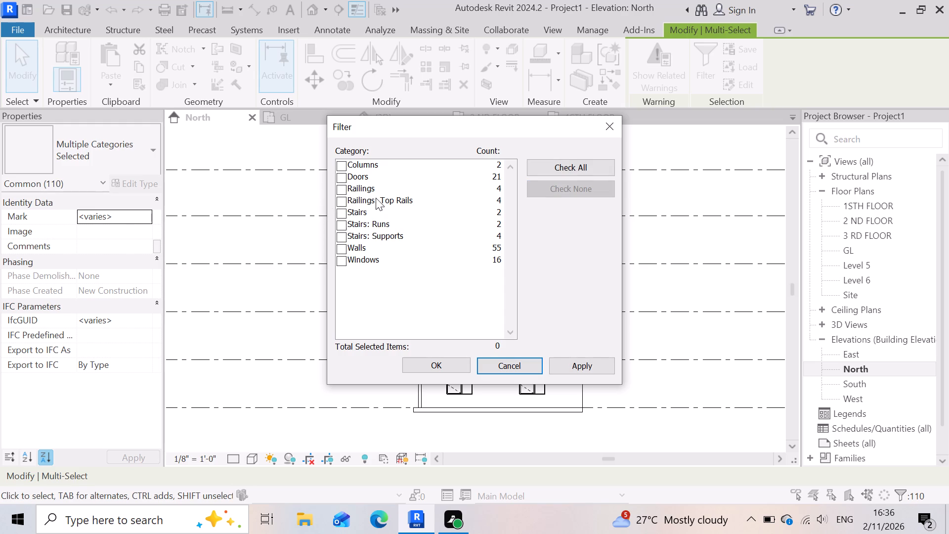
click(343, 178)
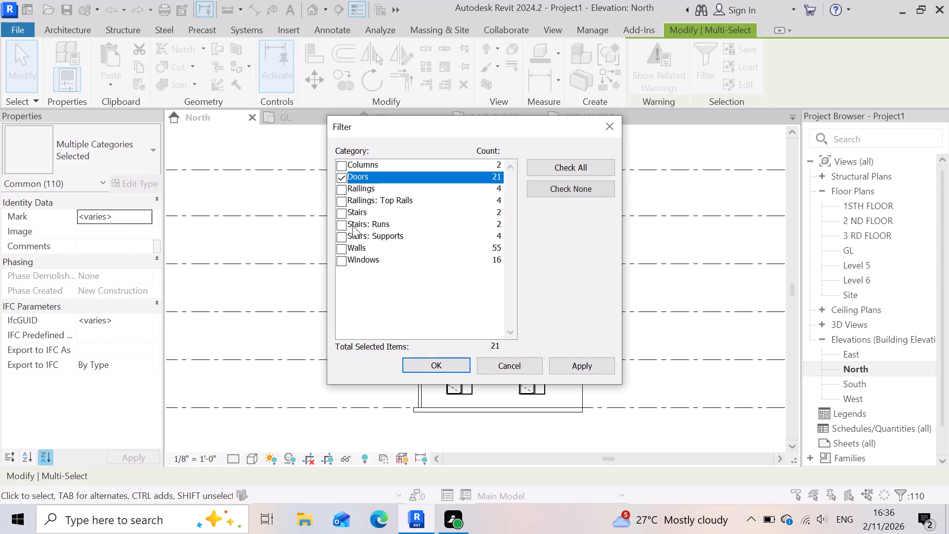
click(341, 249)
click(335, 265)
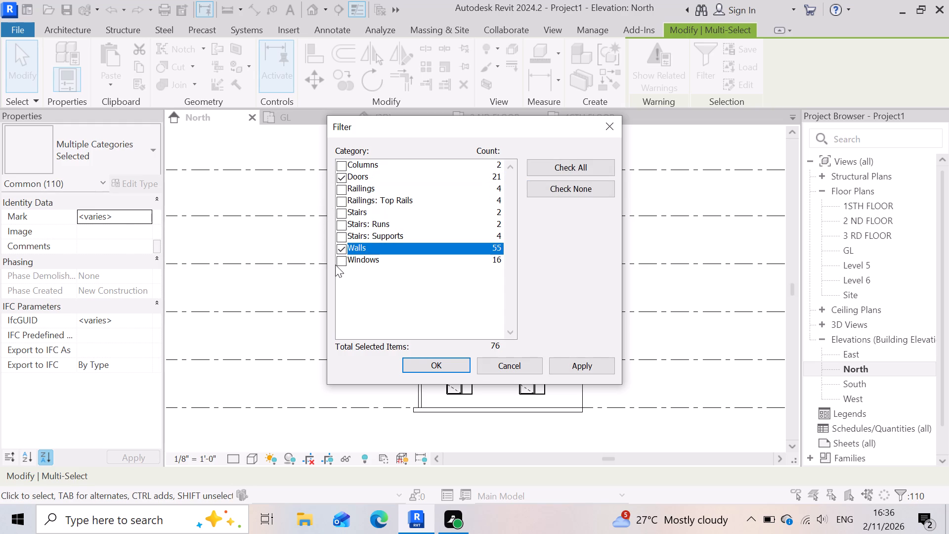
click(340, 257)
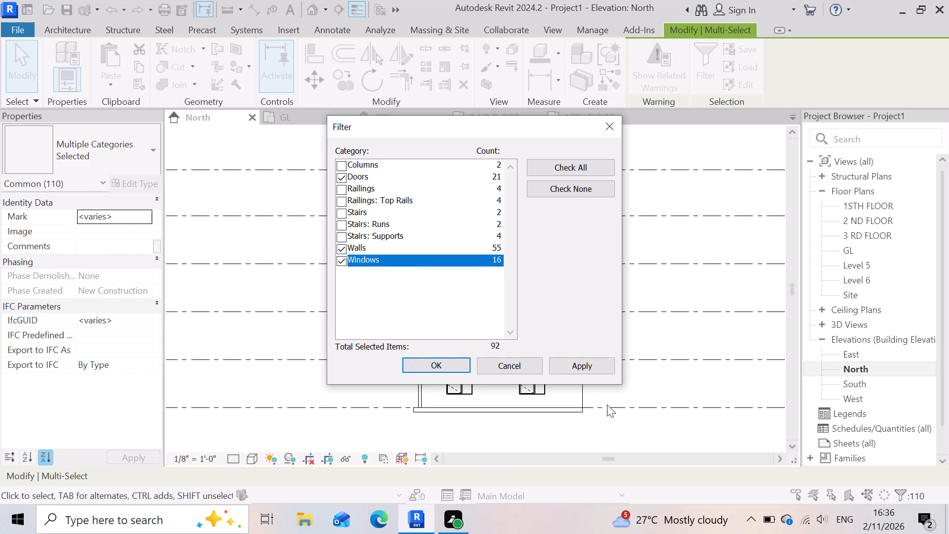
click(584, 367)
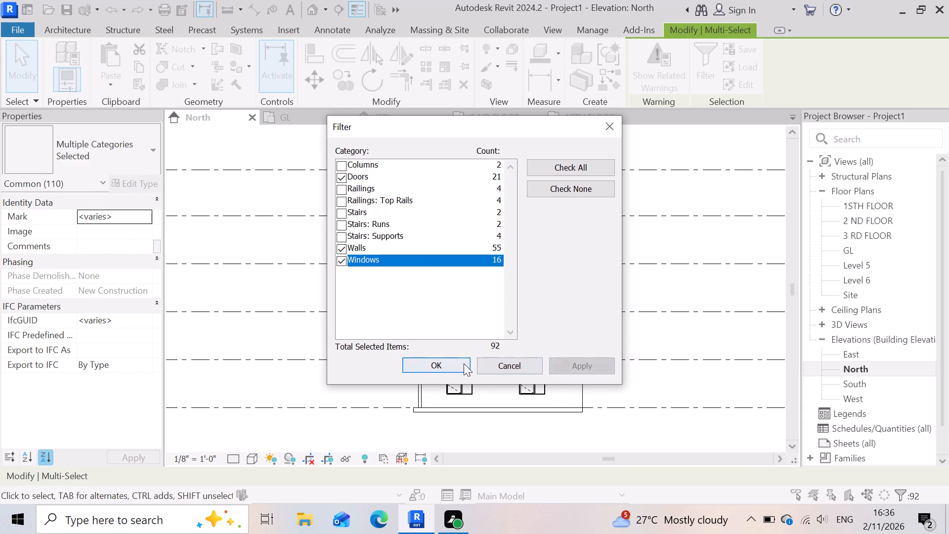
click(464, 363)
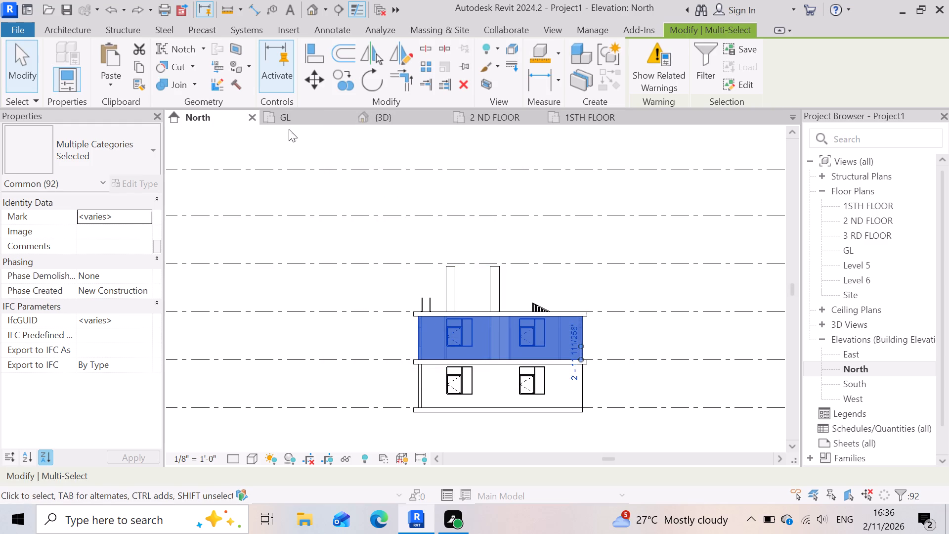
click(136, 70)
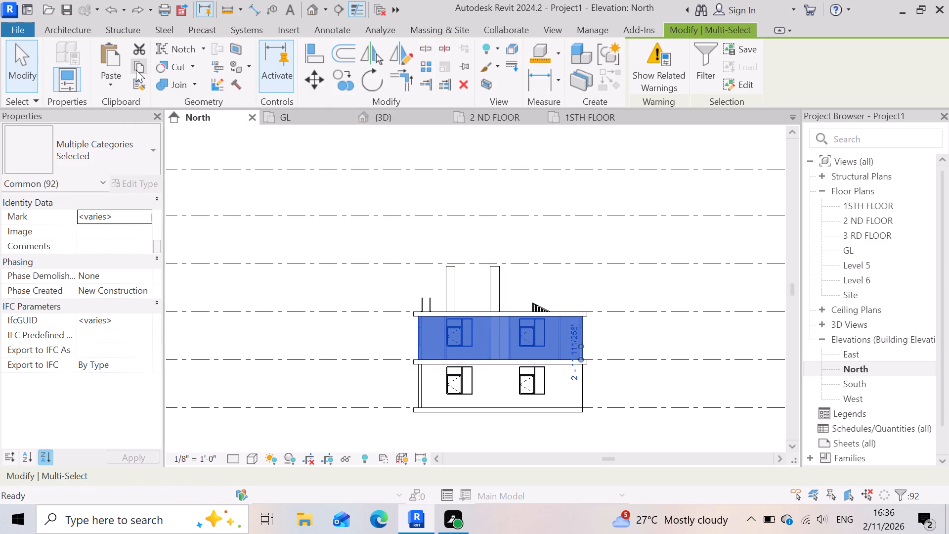
click(116, 85)
click(189, 143)
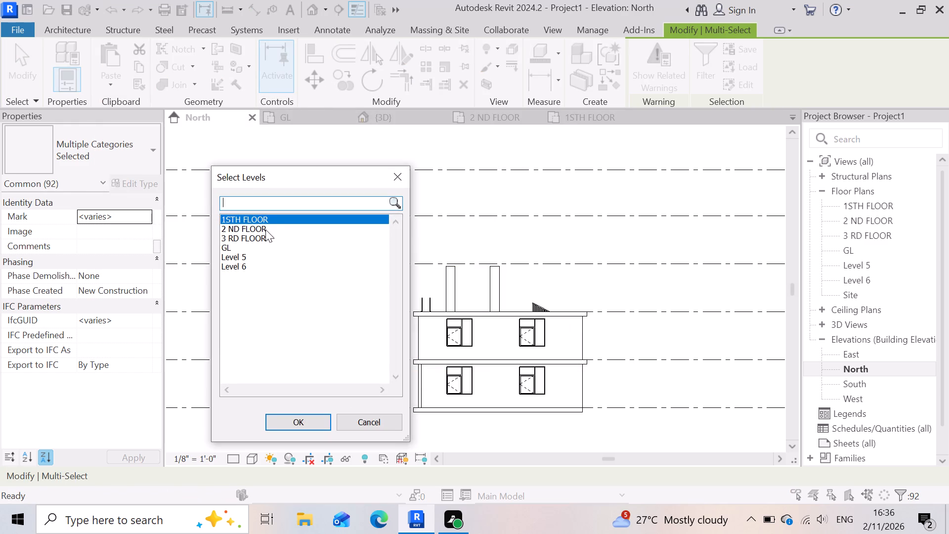
click(265, 229)
click(302, 414)
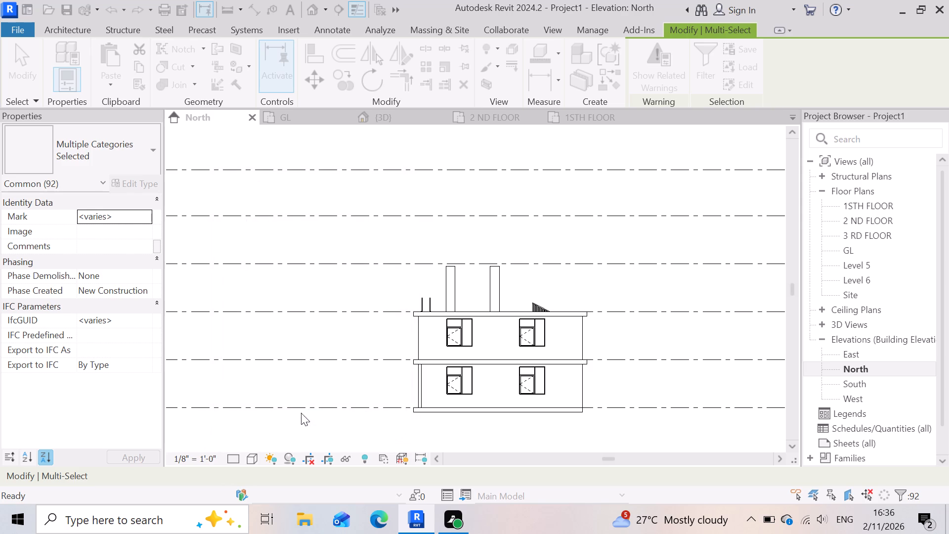
click(326, 435)
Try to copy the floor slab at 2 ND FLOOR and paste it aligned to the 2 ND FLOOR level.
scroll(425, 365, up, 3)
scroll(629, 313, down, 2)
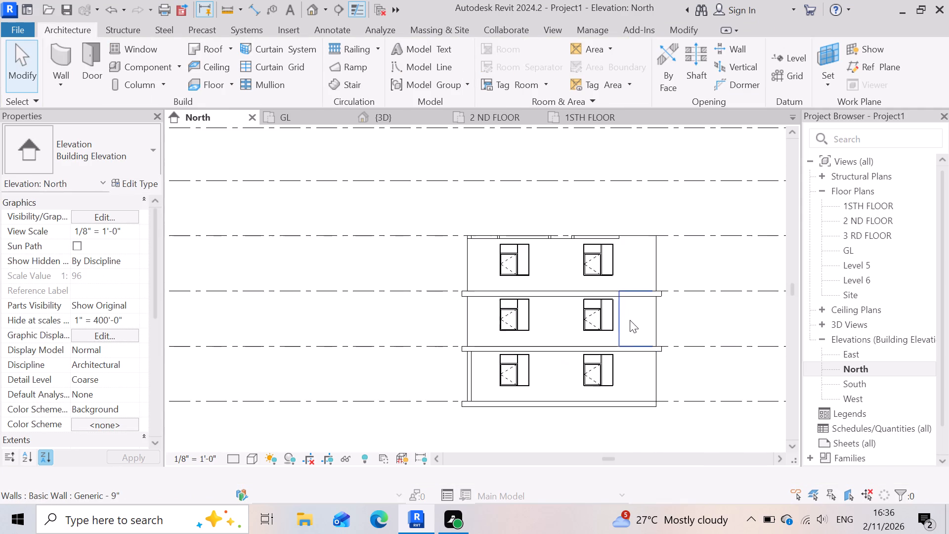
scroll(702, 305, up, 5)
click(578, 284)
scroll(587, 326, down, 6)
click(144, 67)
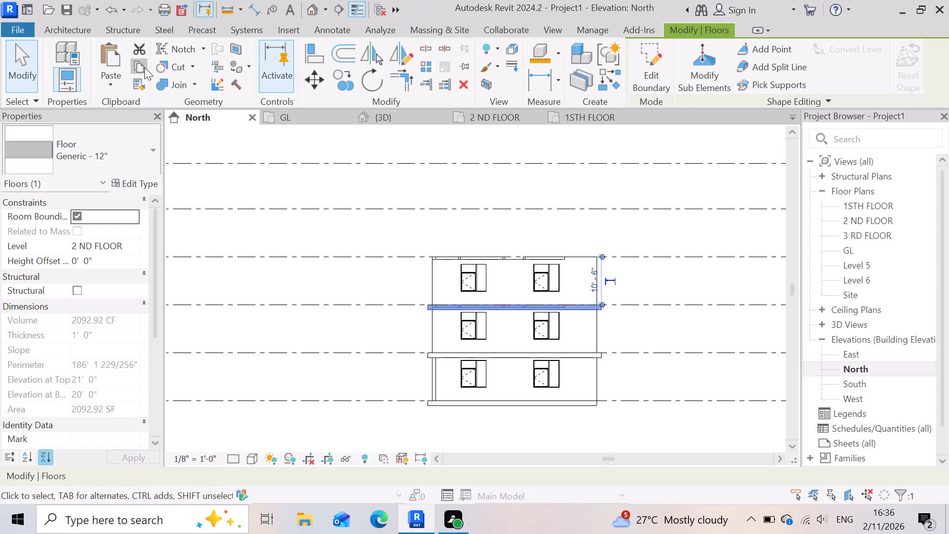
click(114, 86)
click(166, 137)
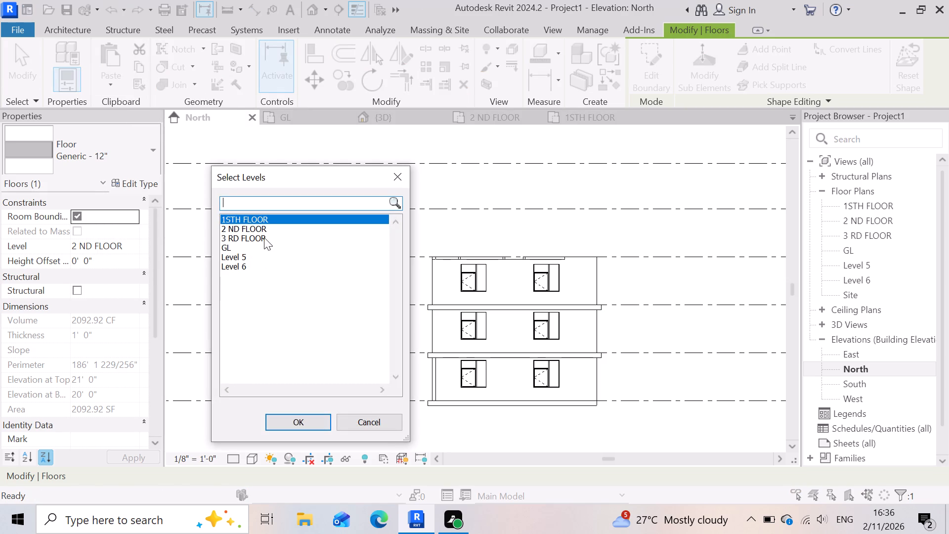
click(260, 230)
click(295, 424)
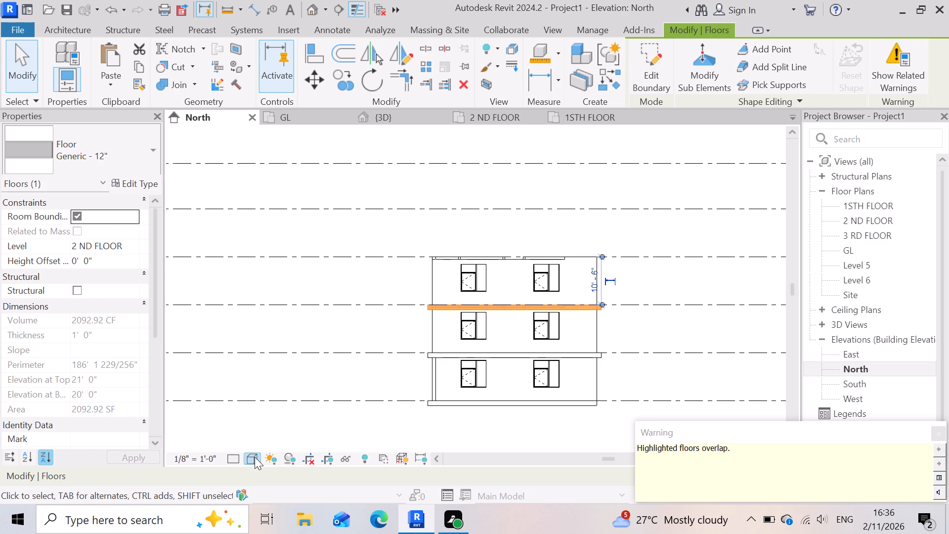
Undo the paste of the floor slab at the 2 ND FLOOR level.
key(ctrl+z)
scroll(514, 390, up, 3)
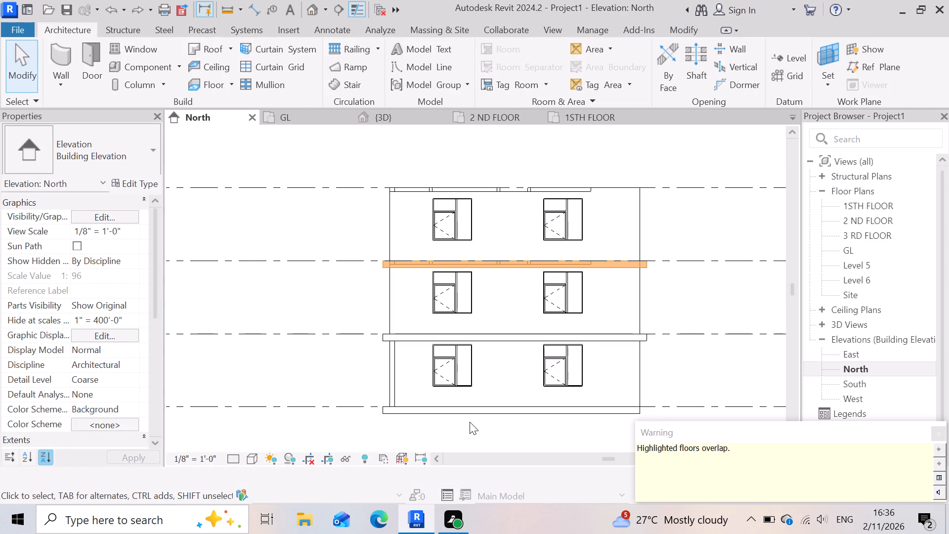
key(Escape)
Copy the floor slab at 2 ND FLOOR and paste it aligned to the 3 RD FLOOR level.
scroll(529, 265, up, 3)
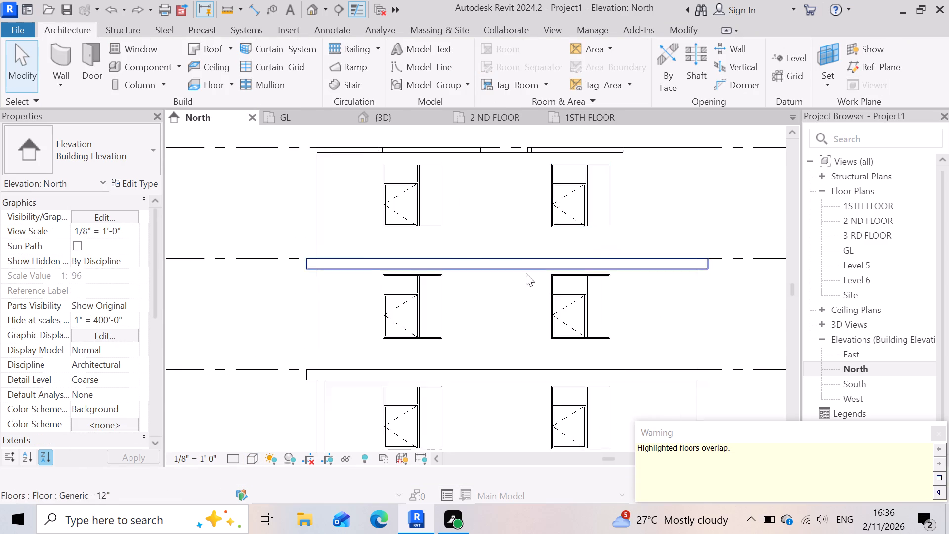
scroll(526, 273, up, 2)
click(461, 263)
scroll(479, 336, down, 6)
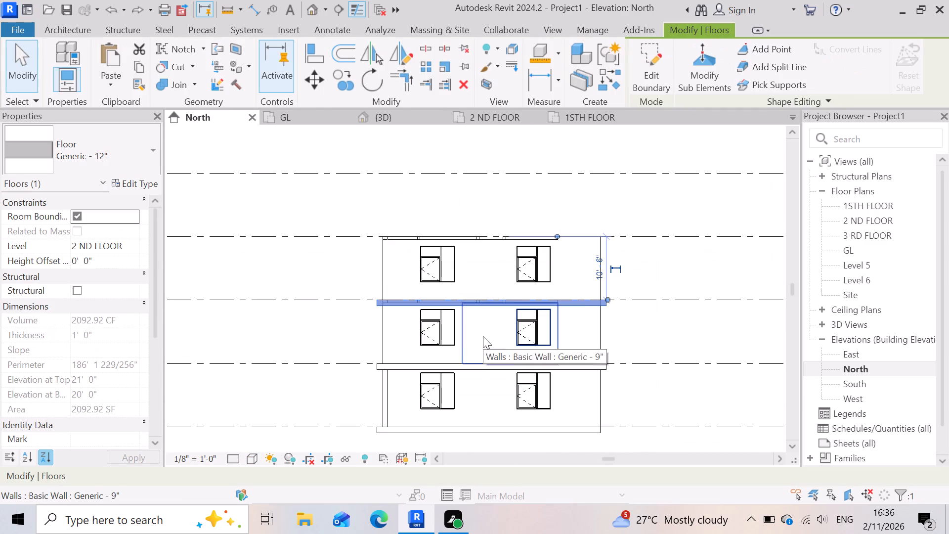
click(136, 70)
click(107, 90)
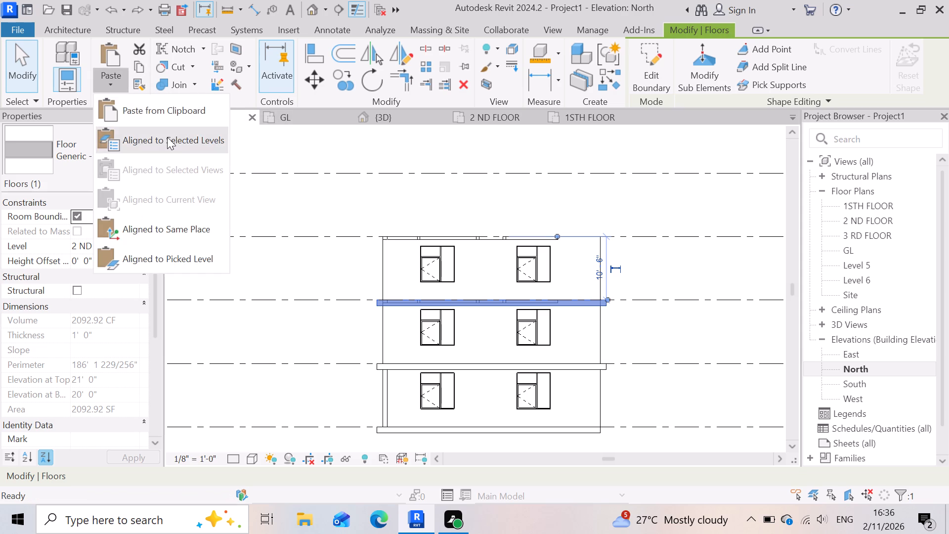
click(167, 137)
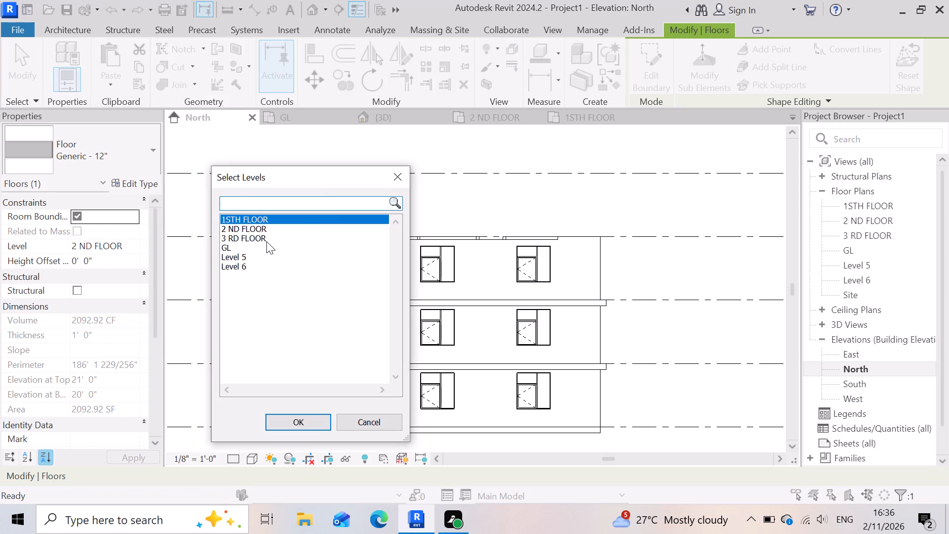
click(266, 241)
click(302, 422)
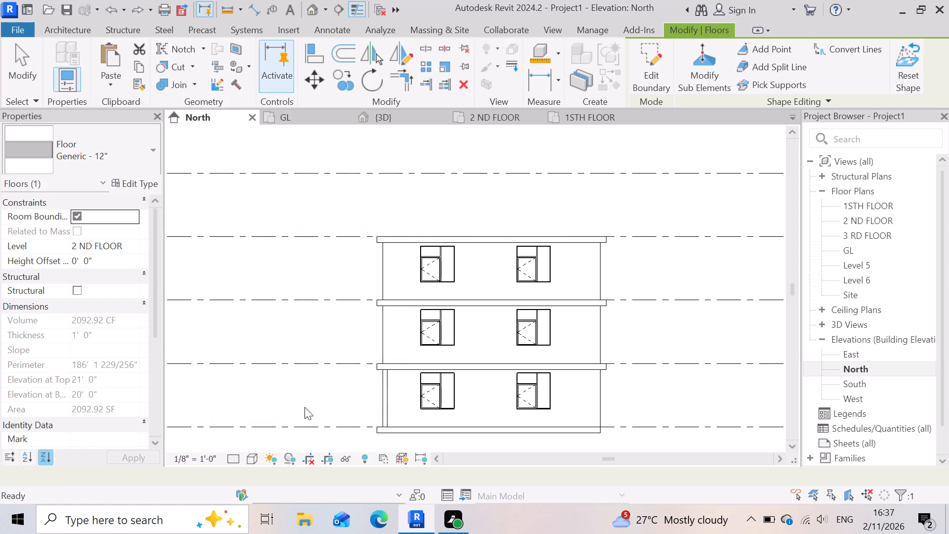
scroll(508, 284, down, 3)
click(493, 421)
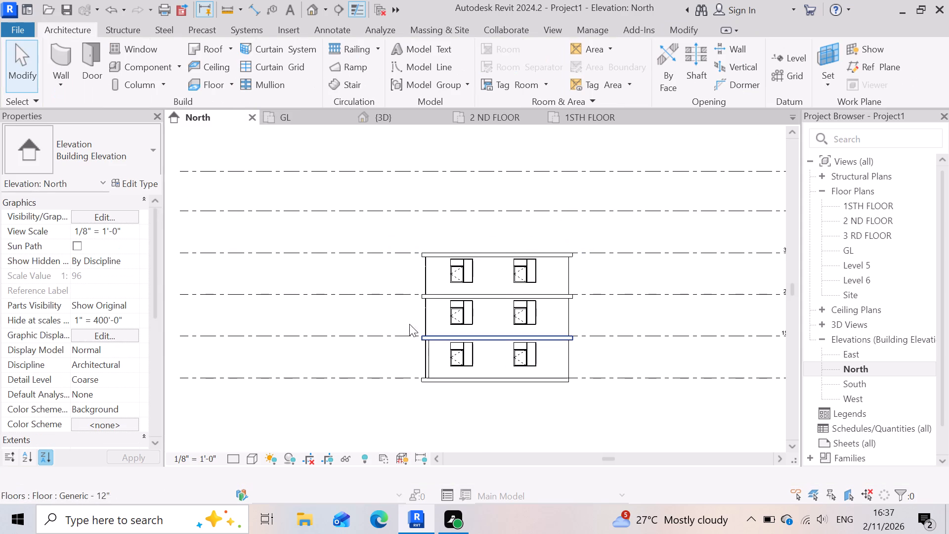
Examine the slabs, walls, columns and staircases of all three storeys from the building's front in the 3D view.
scroll(437, 256, up, 3)
click(399, 117)
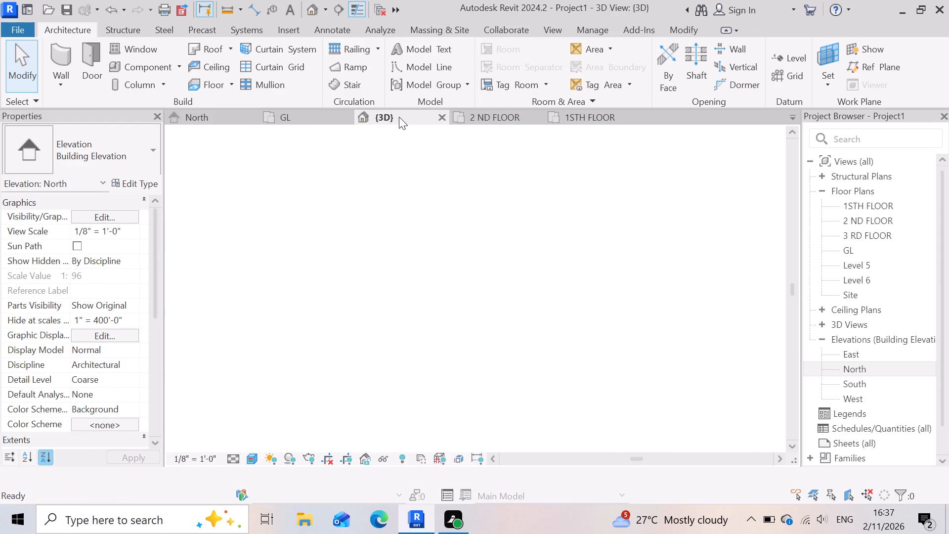
scroll(451, 299, down, 4)
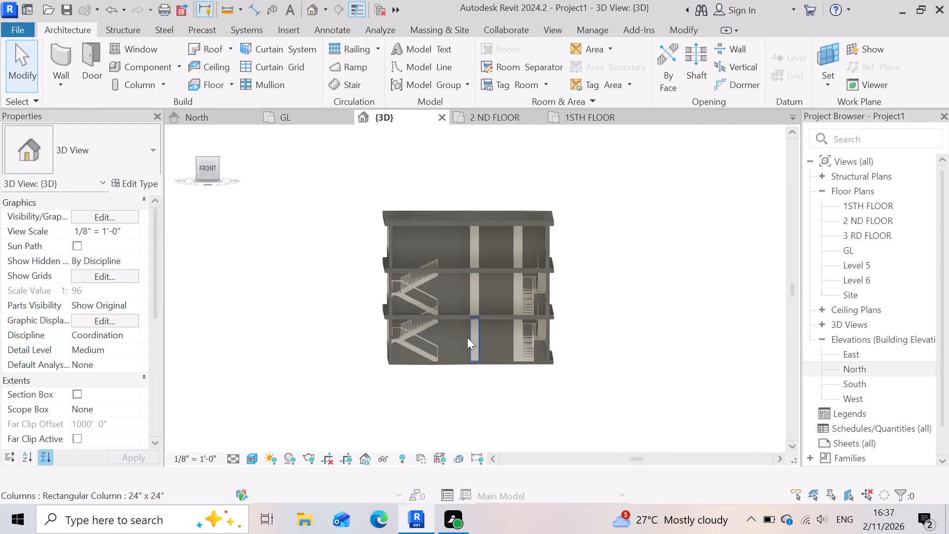
shift+middle_drag(341, 297, 344, 287)
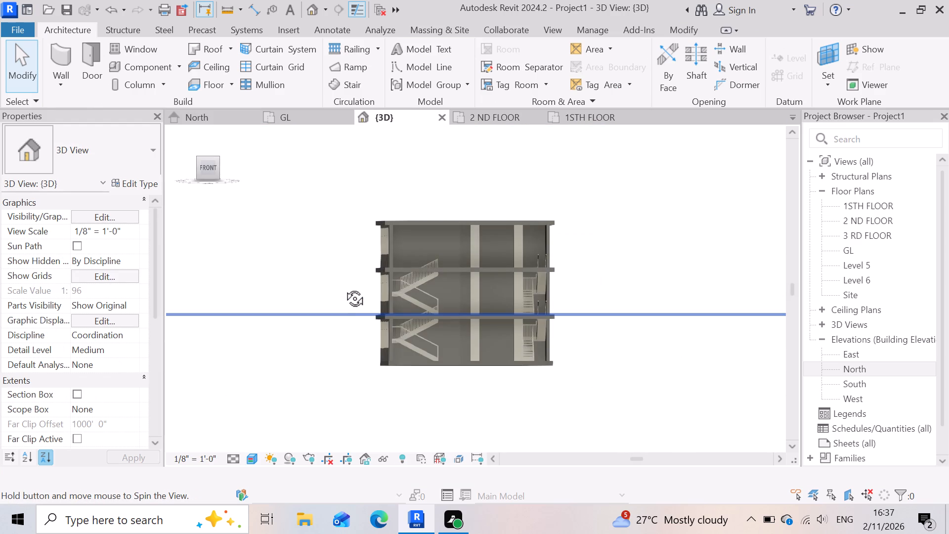
shift+middle_drag(344, 287, 330, 315)
shift+scroll(330, 315, up, 1)
scroll(331, 321, up, 2)
middle_drag(332, 316, 335, 307)
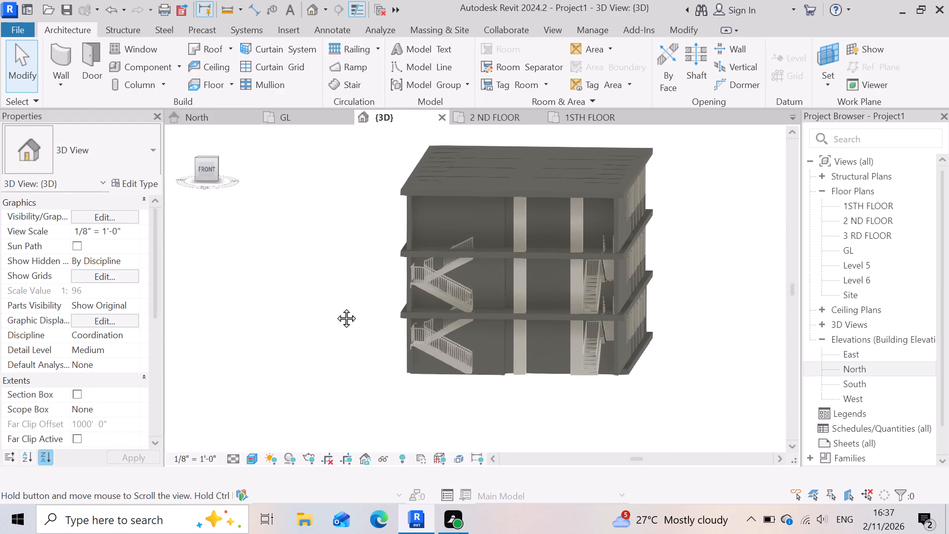
middle_drag(335, 307, 339, 298)
scroll(339, 298, down, 1)
scroll(419, 388, down, 3)
shift+middle_drag(428, 311, 449, 274)
shift+scroll(428, 310, up, 1)
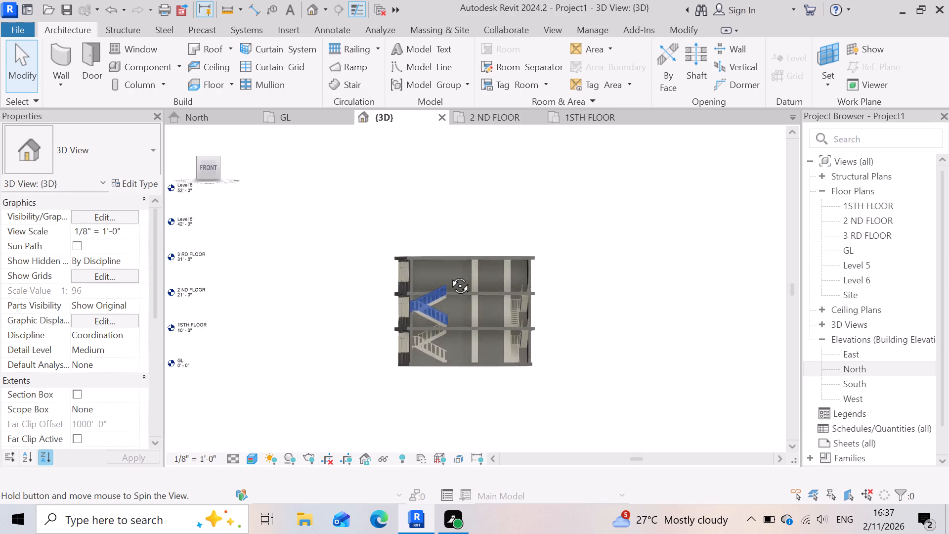
shift+middle_drag(449, 274, 453, 287)
scroll(456, 373, up, 1)
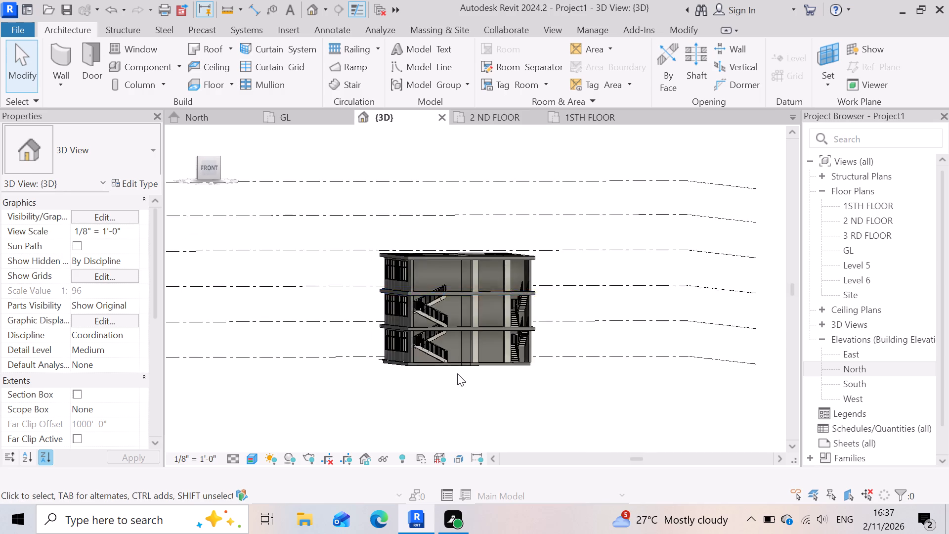
scroll(457, 373, up, 6)
scroll(449, 418, down, 2)
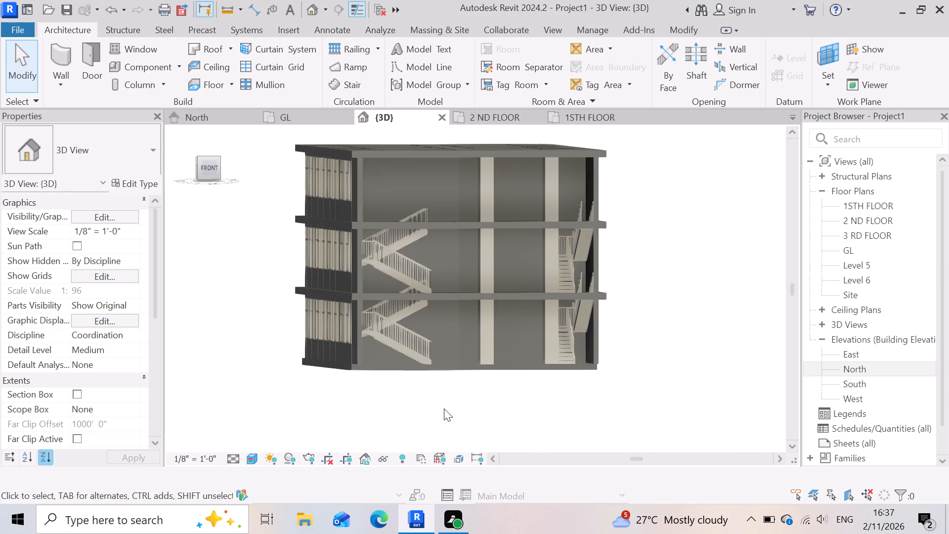
shift+middle_drag(444, 408, 442, 417)
shift+scroll(443, 408, down, 1)
scroll(503, 390, up, 2)
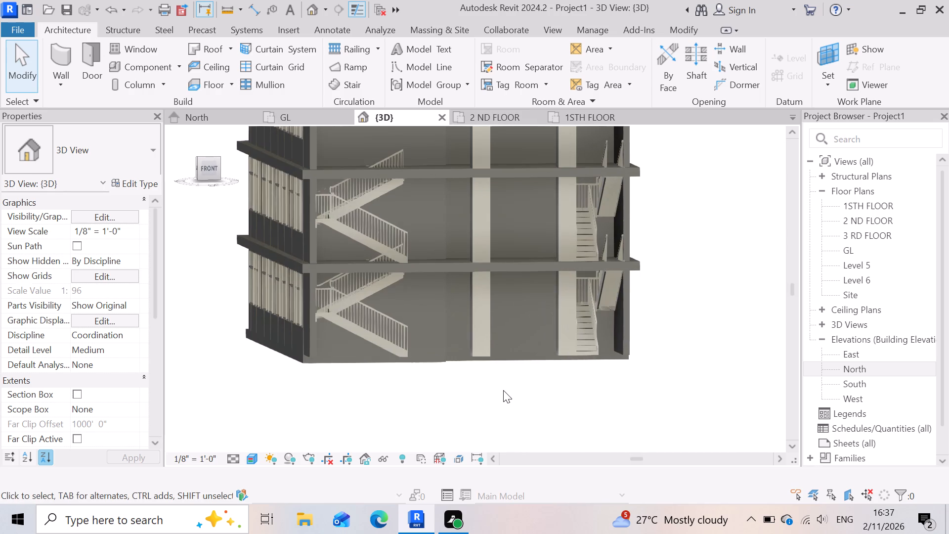
scroll(497, 396, down, 2)
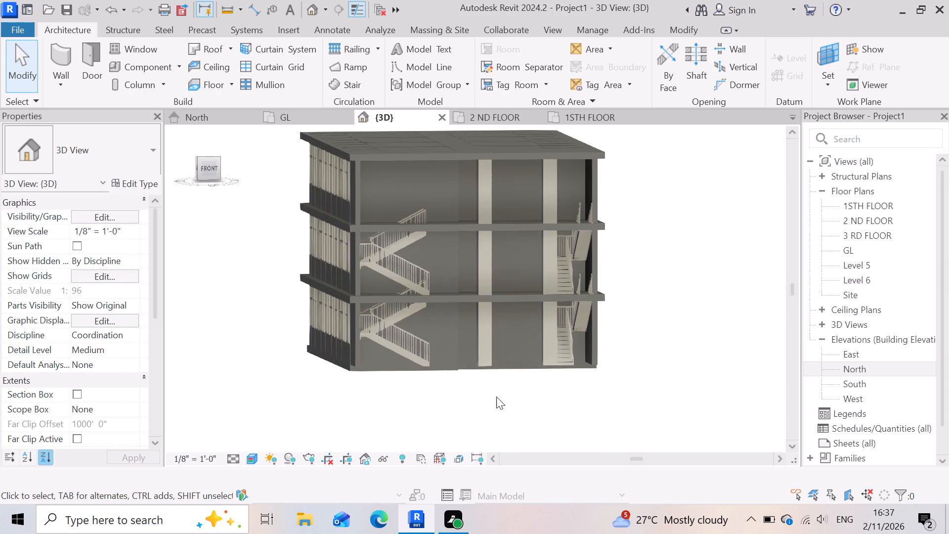
scroll(430, 193, up, 3)
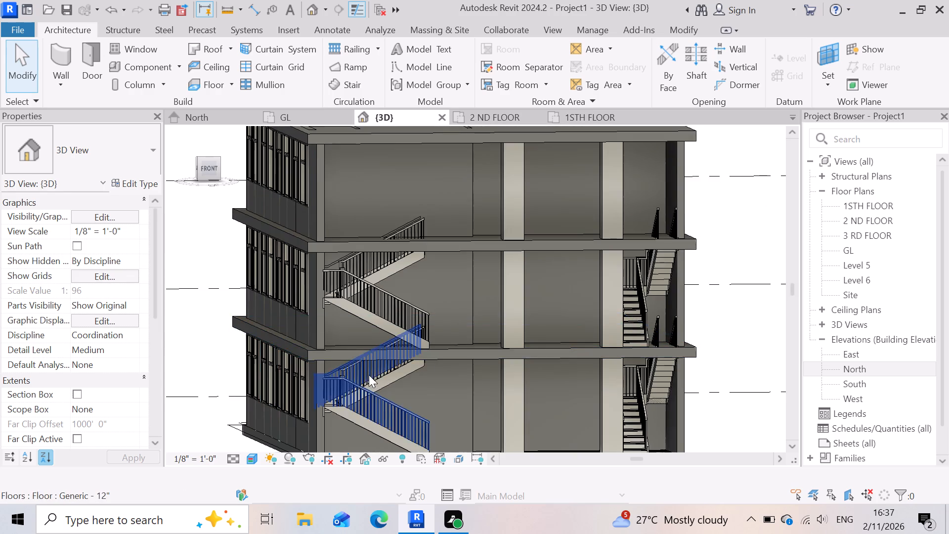
scroll(409, 387, down, 3)
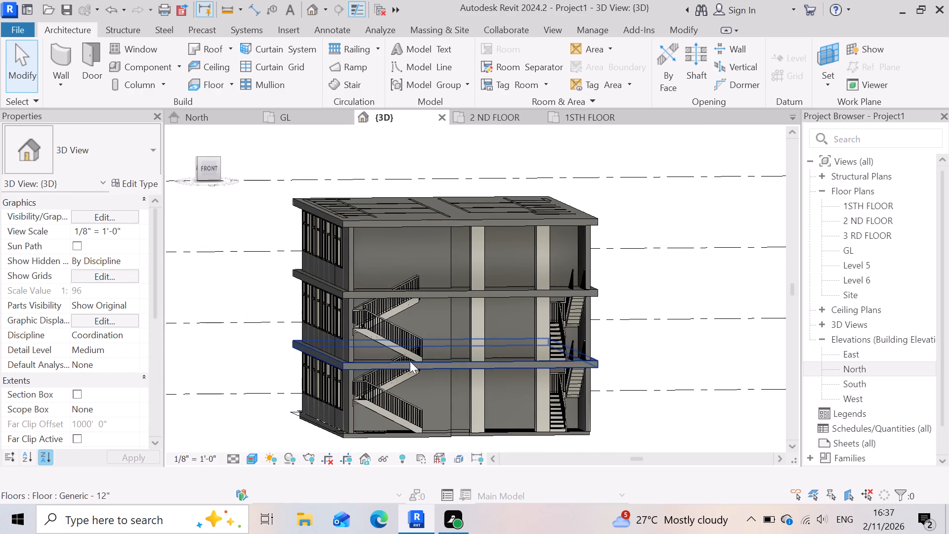
scroll(410, 361, down, 2)
scroll(409, 424, down, 1)
scroll(406, 440, up, 2)
scroll(421, 269, up, 5)
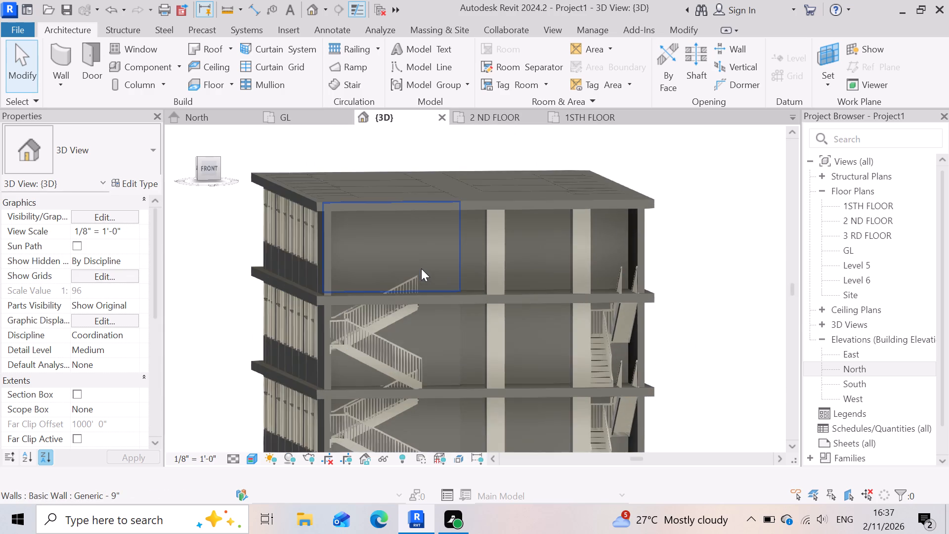
Examine the top-storey stairwell wall and the building's front, side and back faces in the 3D view.
scroll(421, 268, up, 1)
click(414, 252)
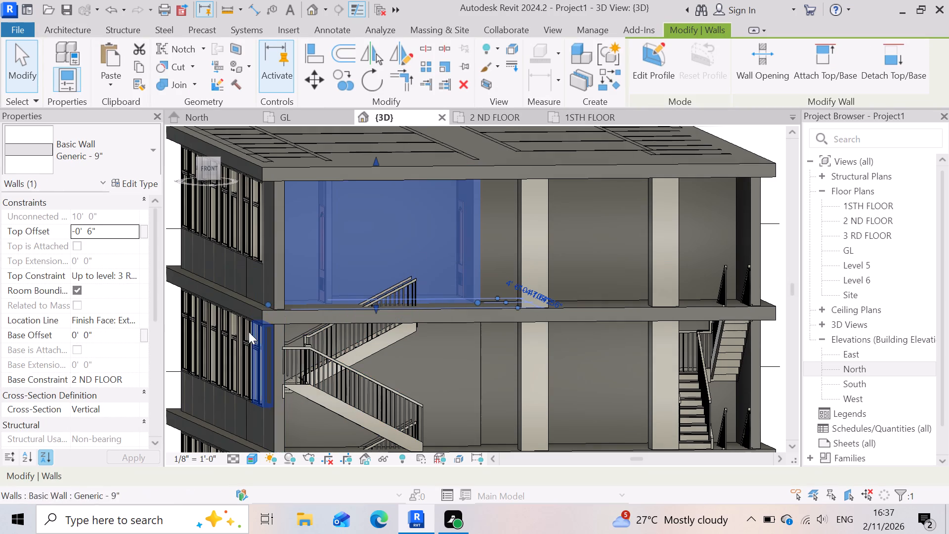
scroll(273, 291, up, 2)
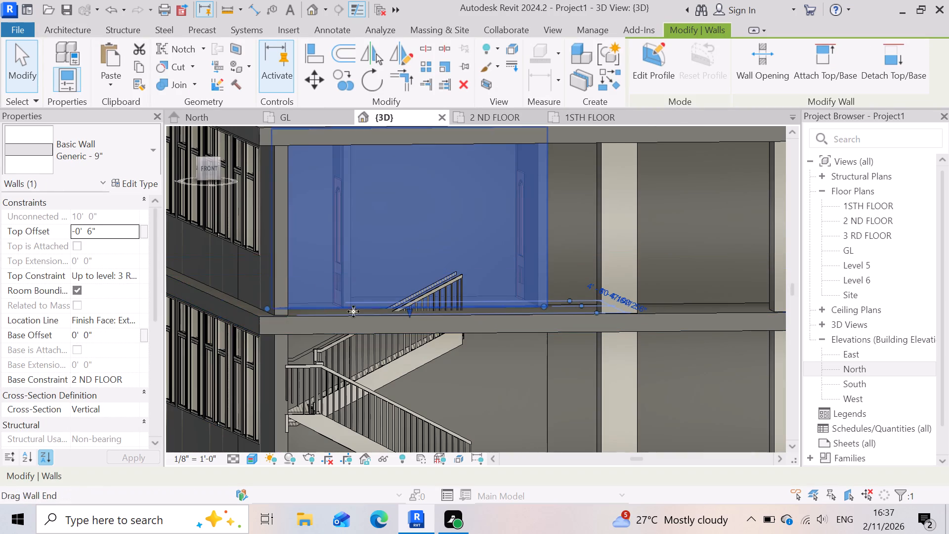
scroll(427, 307, down, 5)
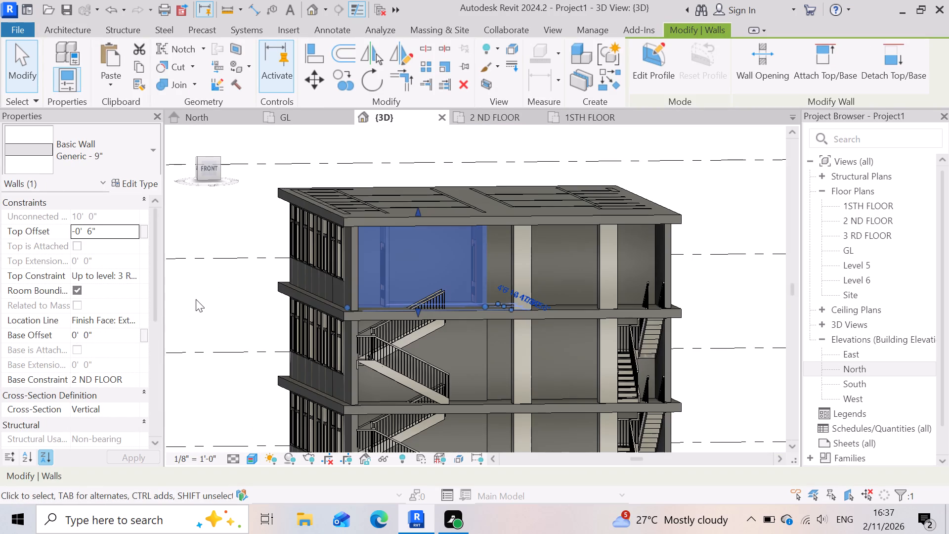
scroll(382, 333, down, 2)
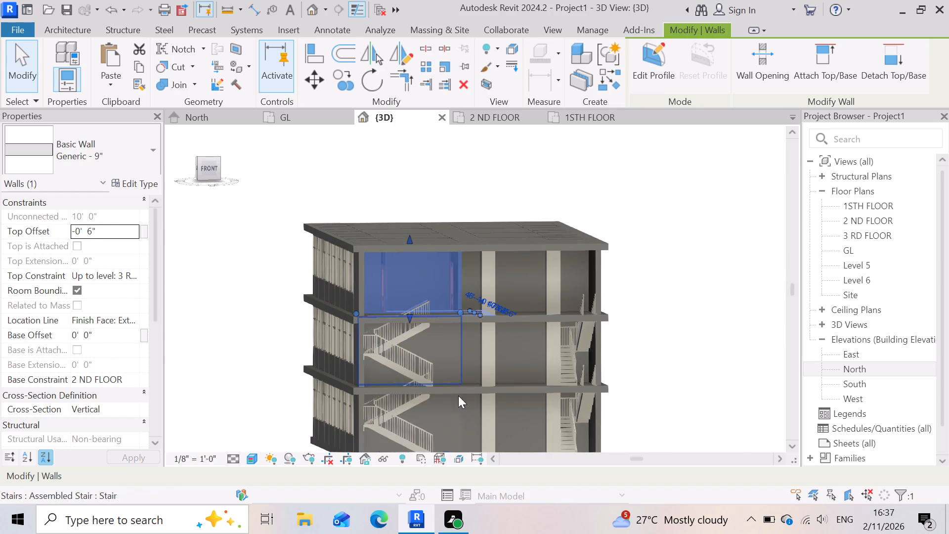
shift+middle_drag(448, 416, 385, 397)
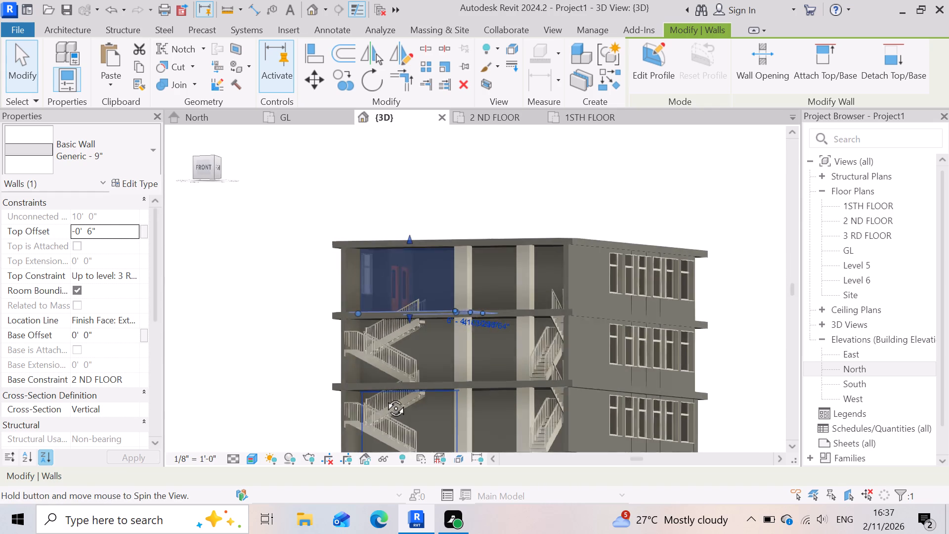
shift+middle_drag(385, 397, 356, 399)
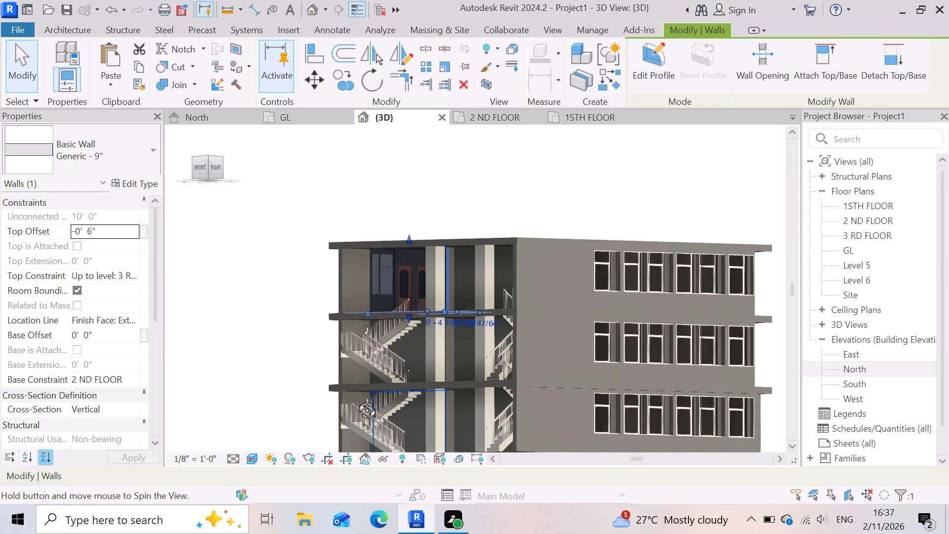
shift+middle_drag(356, 399, 441, 386)
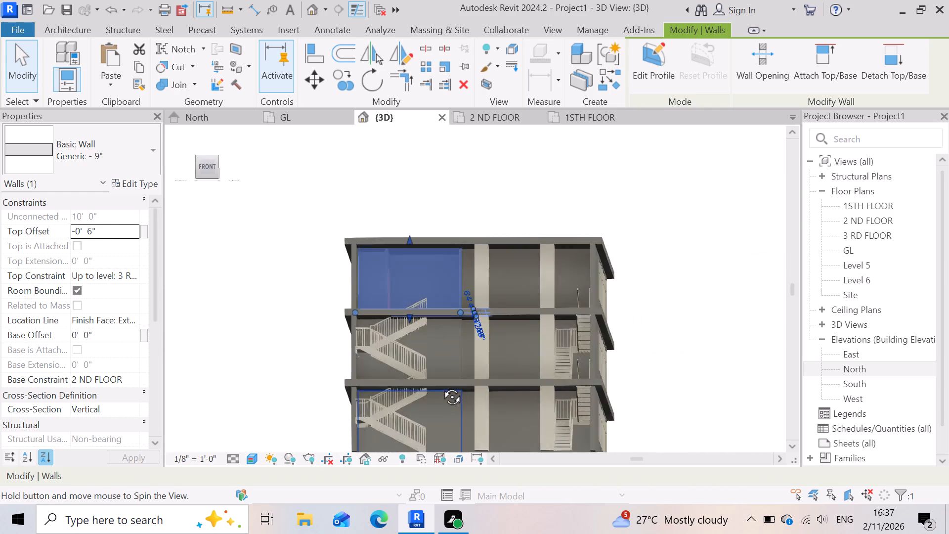
shift+middle_drag(441, 386, 522, 384)
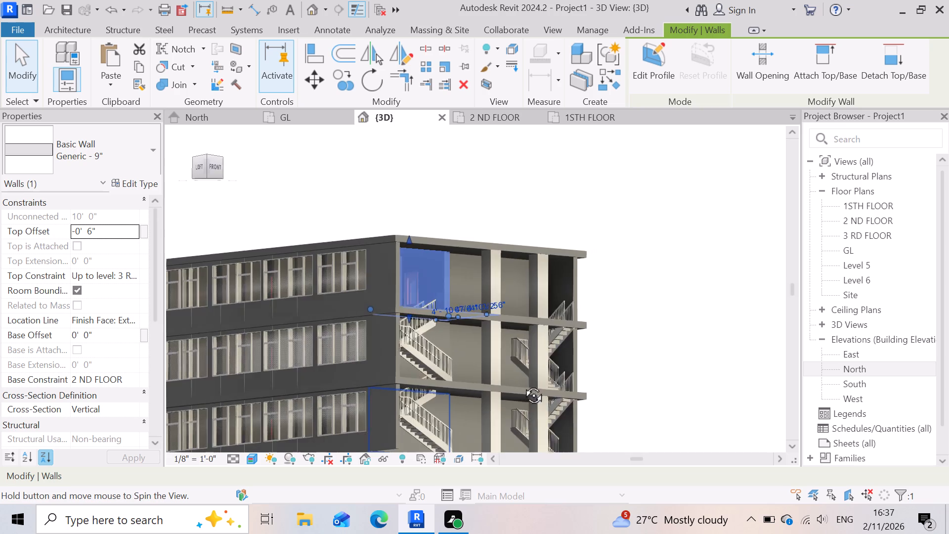
shift+middle_drag(522, 384, 644, 372)
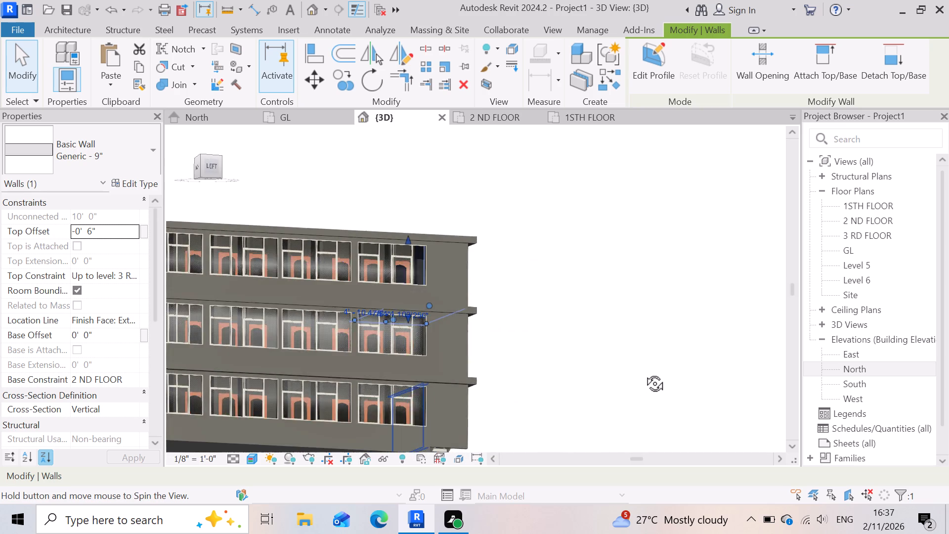
shift+middle_drag(644, 372, 801, 382)
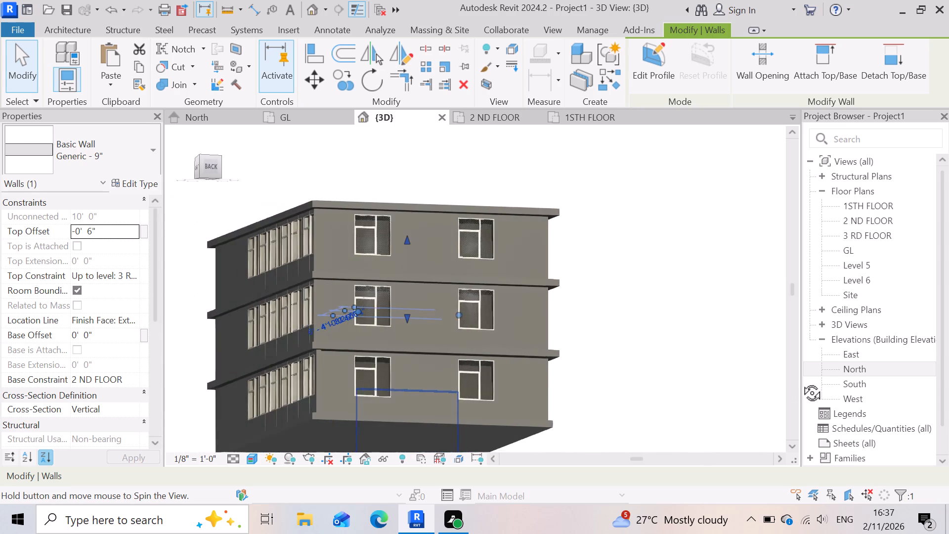
shift+middle_drag(801, 382, 685, 375)
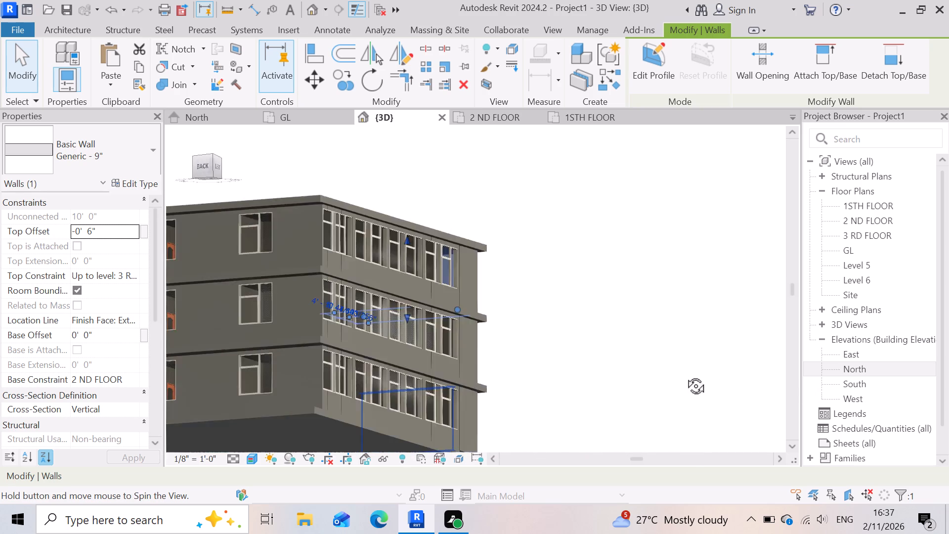
shift+middle_drag(685, 375, 417, 400)
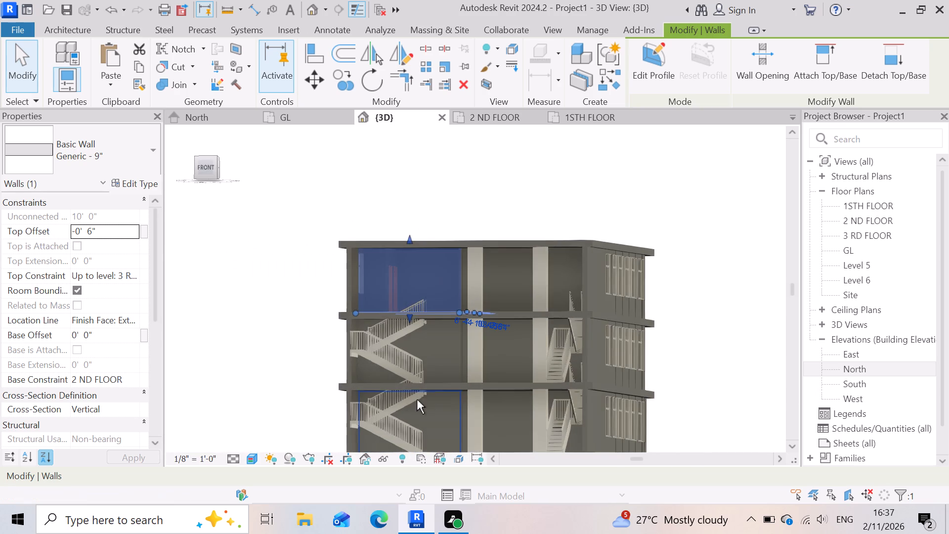
scroll(413, 393, up, 2)
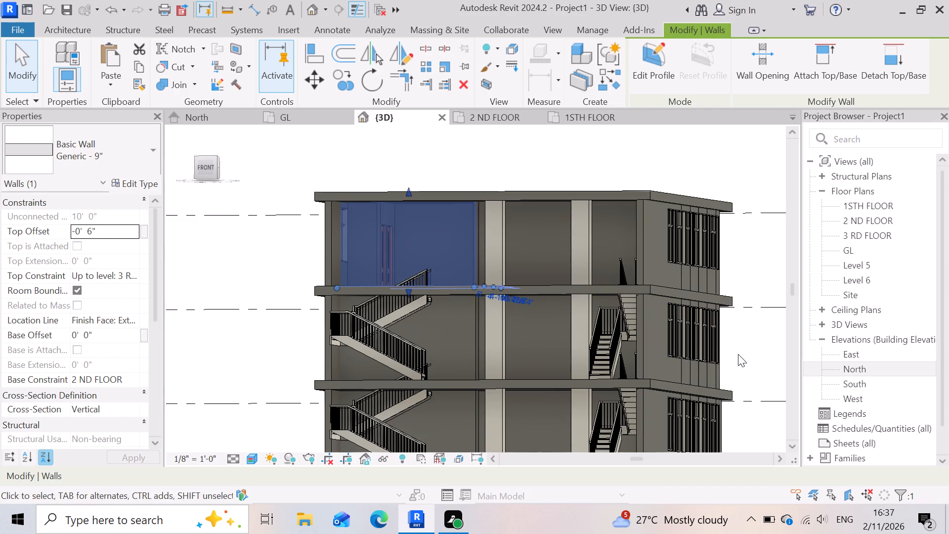
scroll(622, 354, down, 5)
Examine the front staircase, its railings and the adjoining walls and columns at 1STH FLOOR in the 3D view.
click(699, 376)
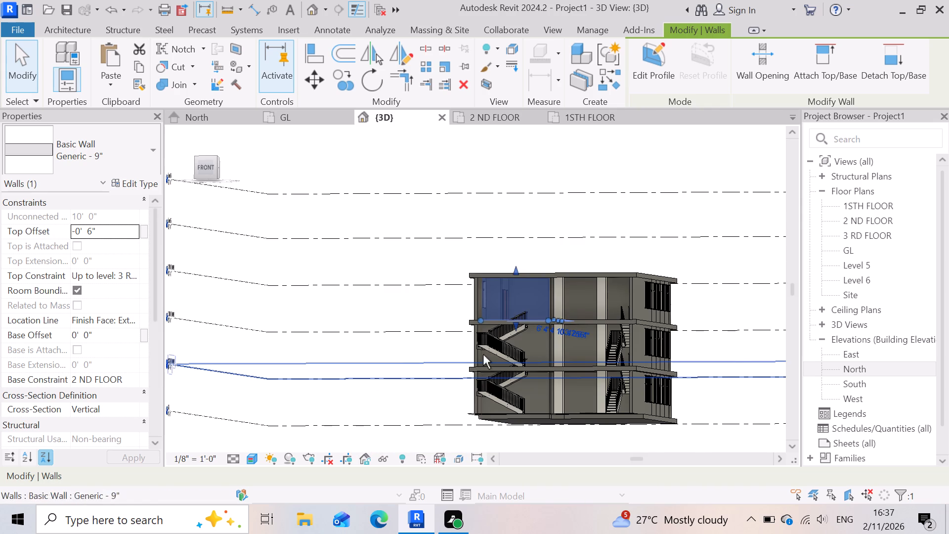
shift+middle_drag(487, 351, 489, 381)
shift+scroll(488, 367, down, 1)
scroll(491, 396, up, 2)
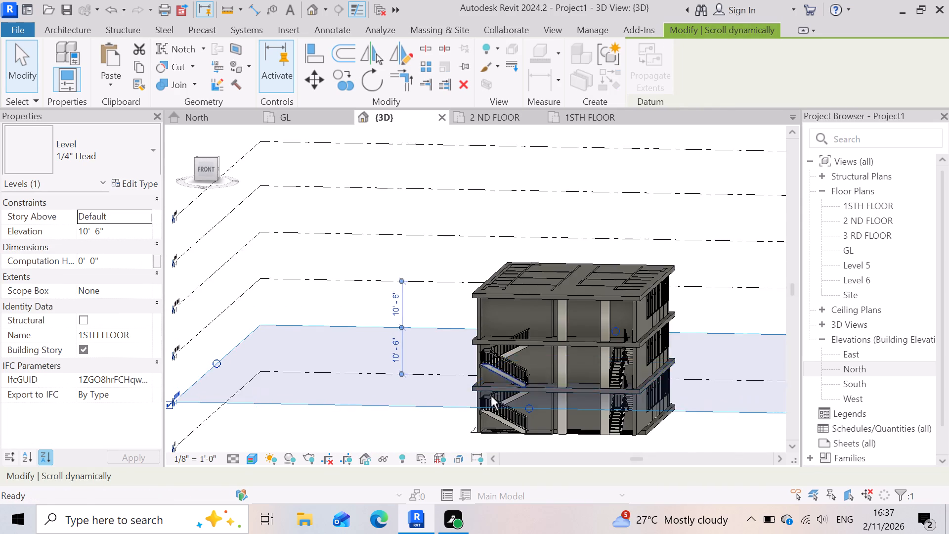
scroll(491, 396, up, 2)
scroll(531, 355, up, 4)
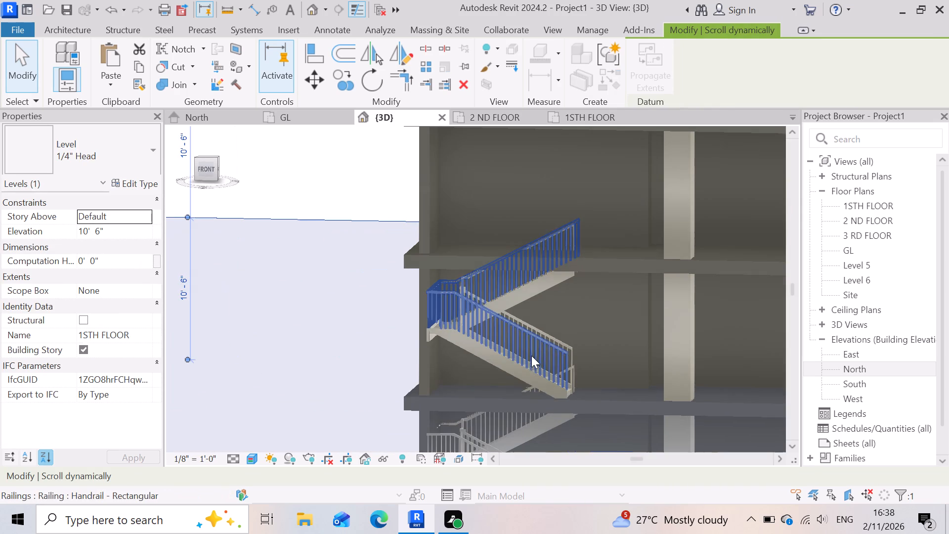
click(622, 340)
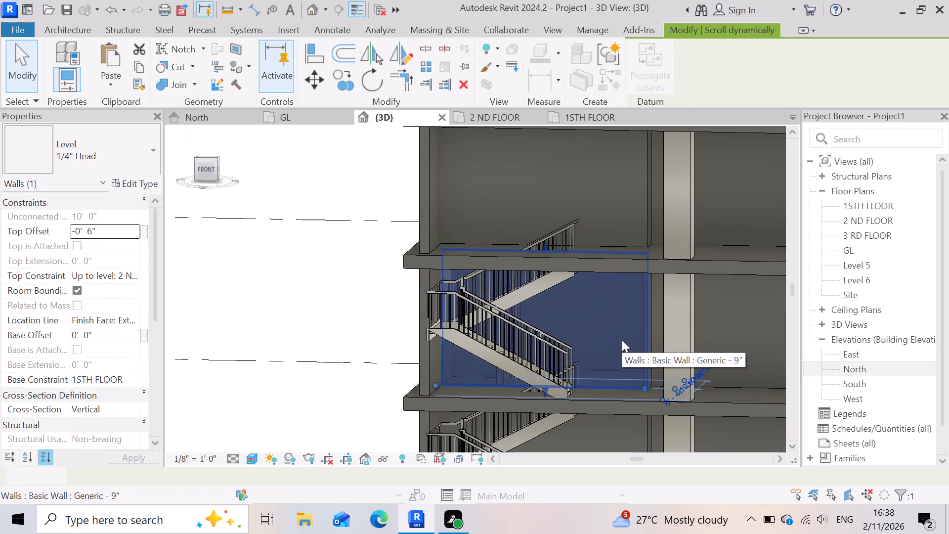
scroll(389, 379, down, 4)
scroll(465, 367, up, 2)
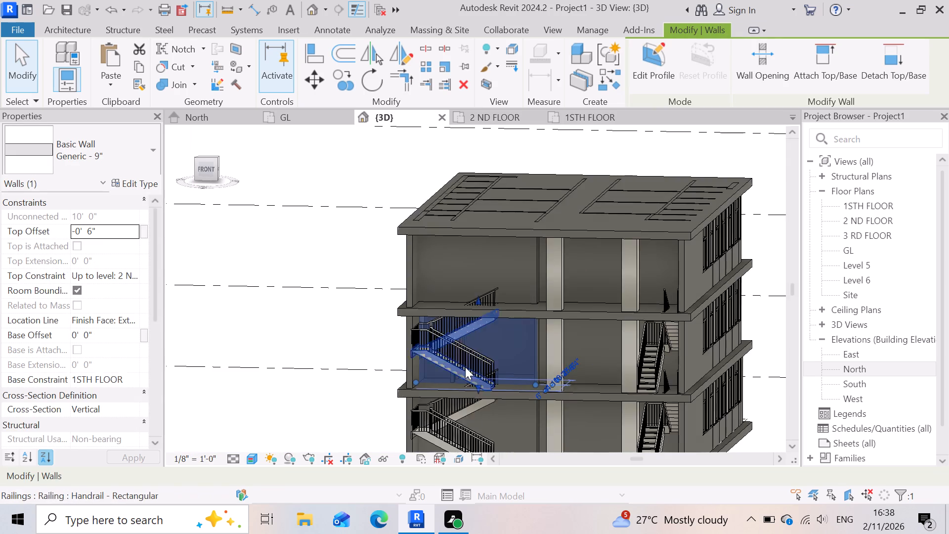
scroll(465, 367, up, 4)
scroll(258, 399, up, 6)
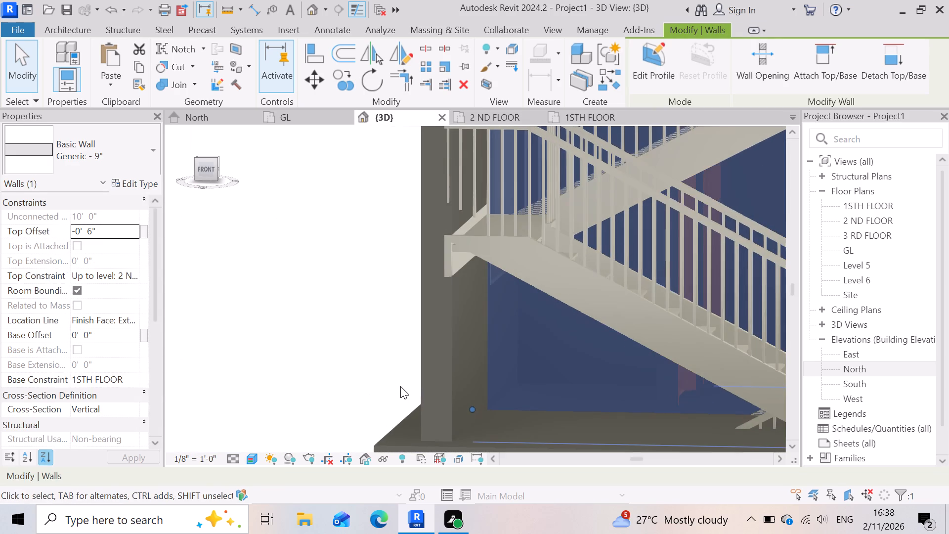
scroll(492, 338, down, 2)
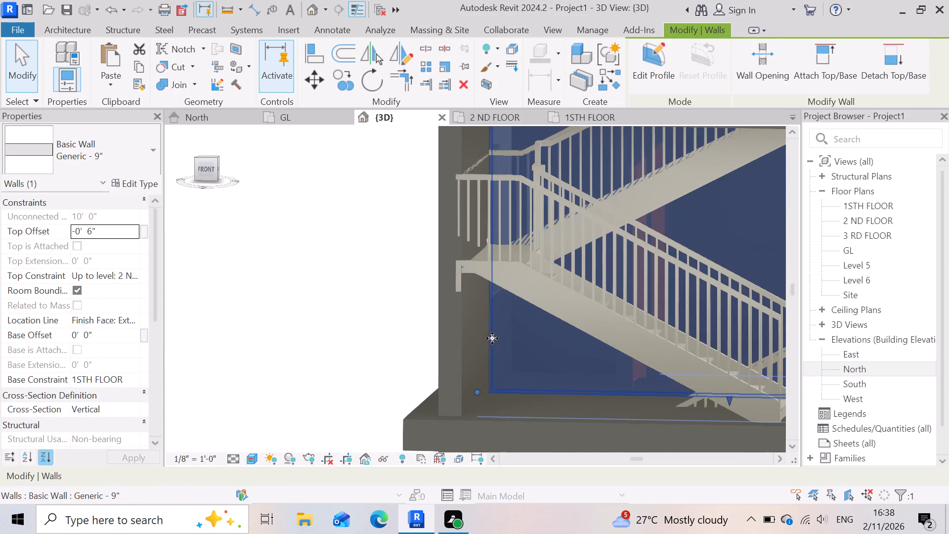
scroll(492, 338, down, 11)
click(336, 438)
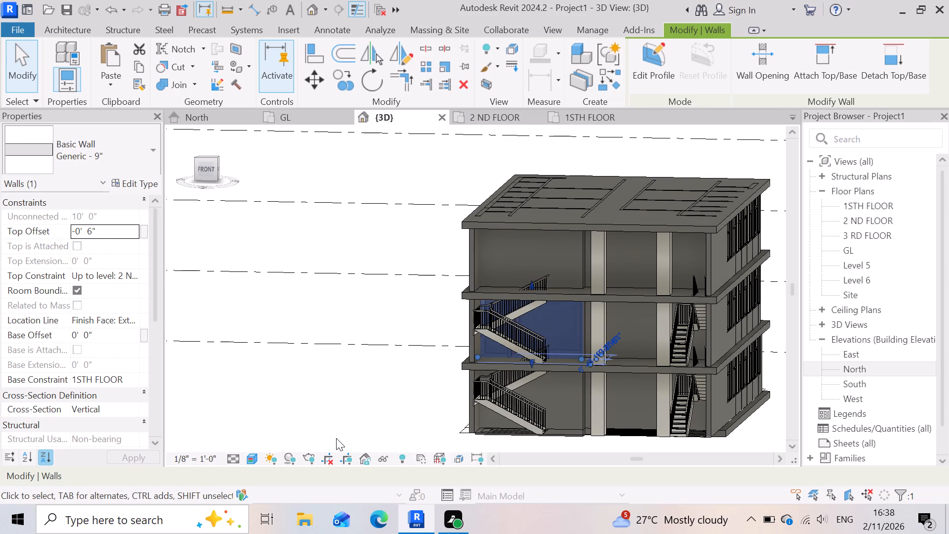
click(618, 319)
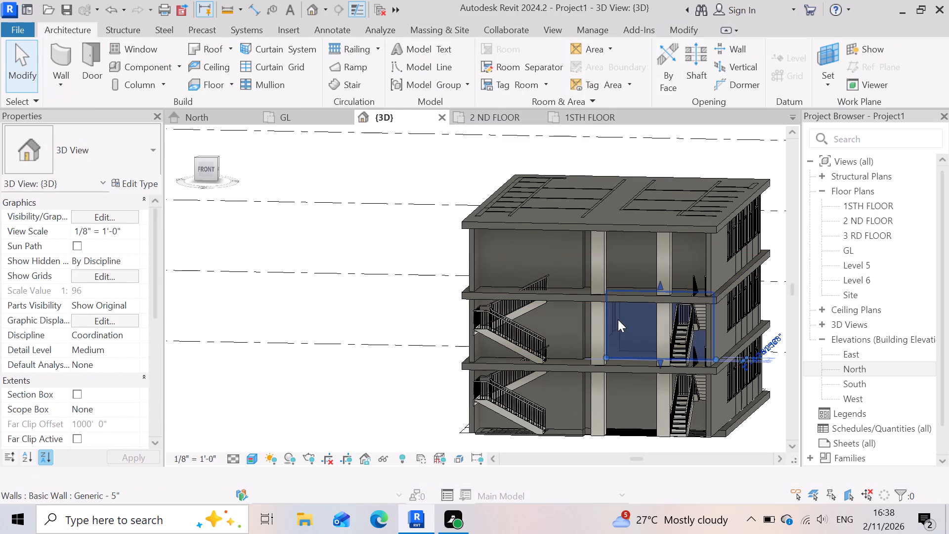
scroll(615, 340, up, 12)
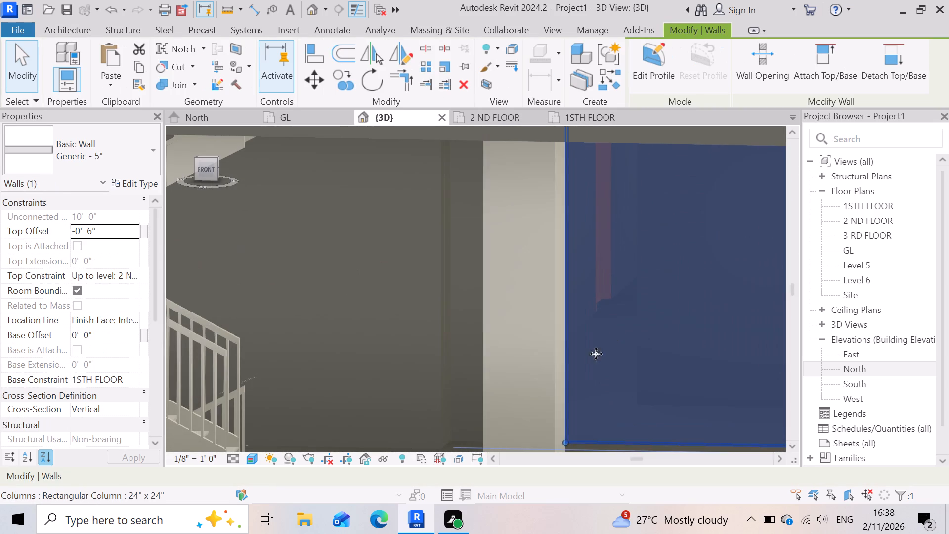
scroll(626, 338, down, 4)
Examine the GL floor plan around the front U-shaped staircase and the wall of the adjacent bedroom and toilet.
click(289, 113)
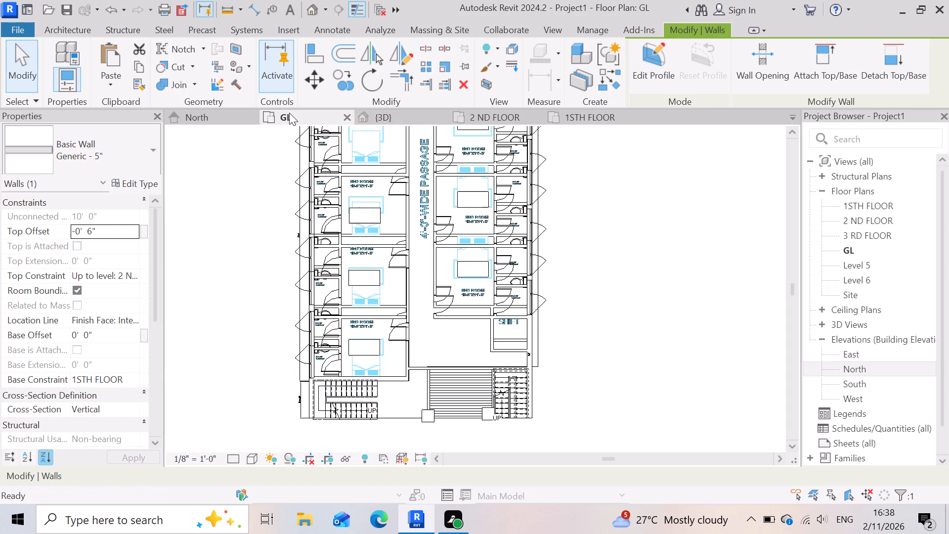
scroll(324, 348, up, 5)
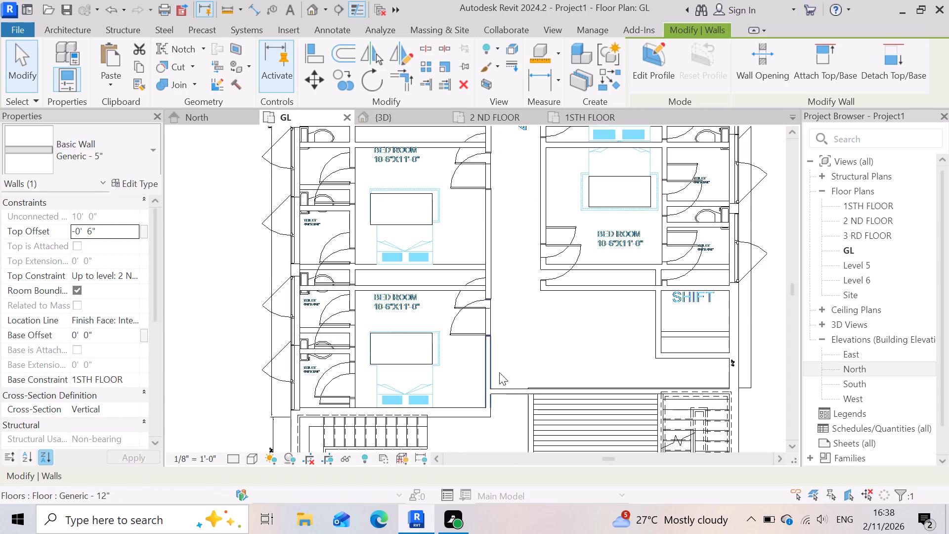
scroll(587, 377, down, 3)
scroll(315, 410, up, 2)
scroll(431, 404, up, 6)
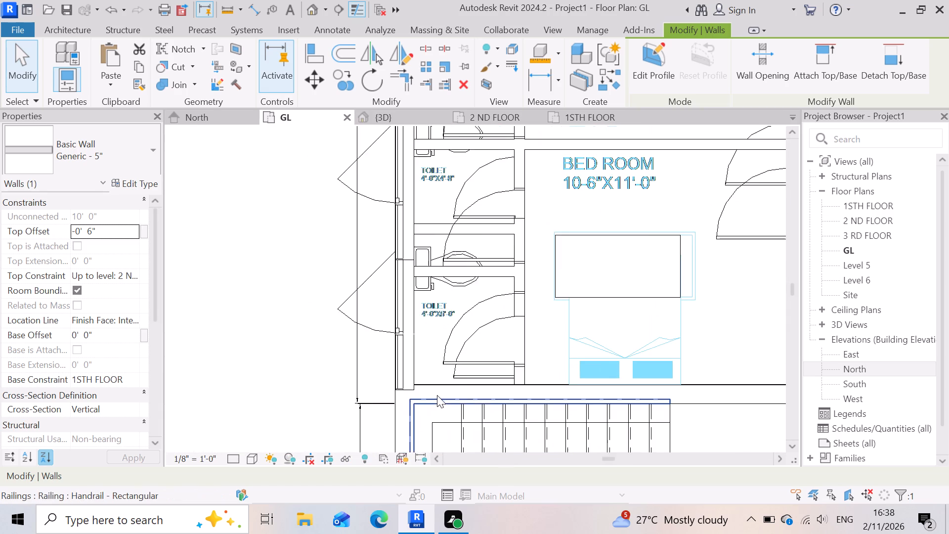
scroll(434, 396, down, 10)
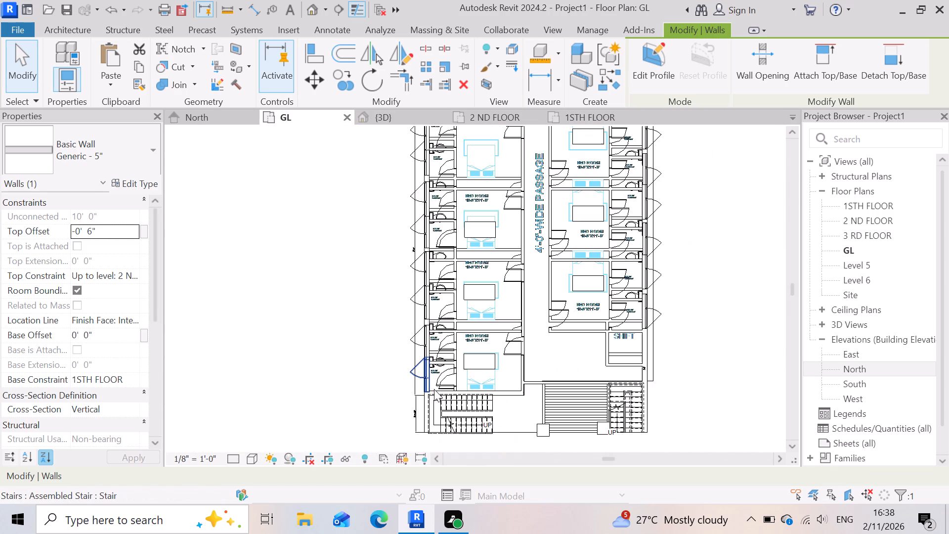
scroll(440, 376, down, 3)
click(322, 379)
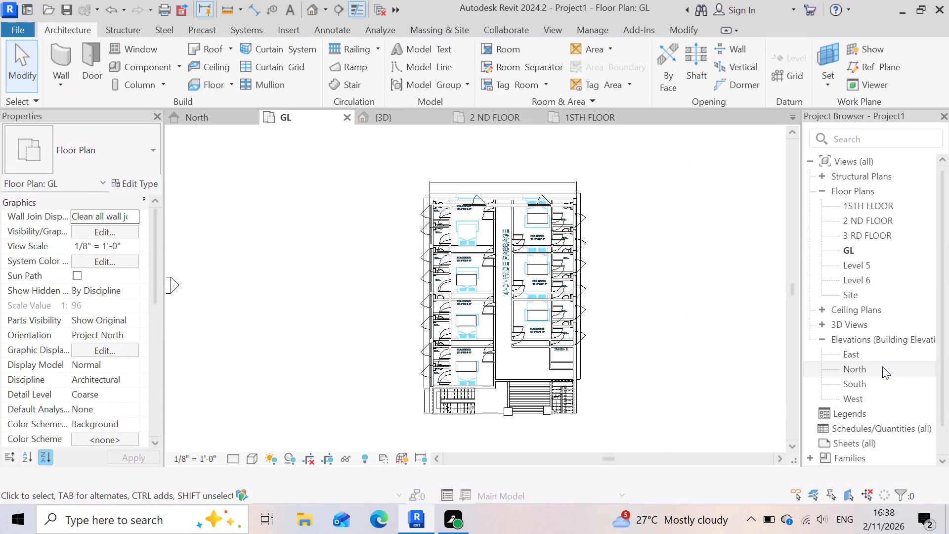
scroll(472, 392, up, 9)
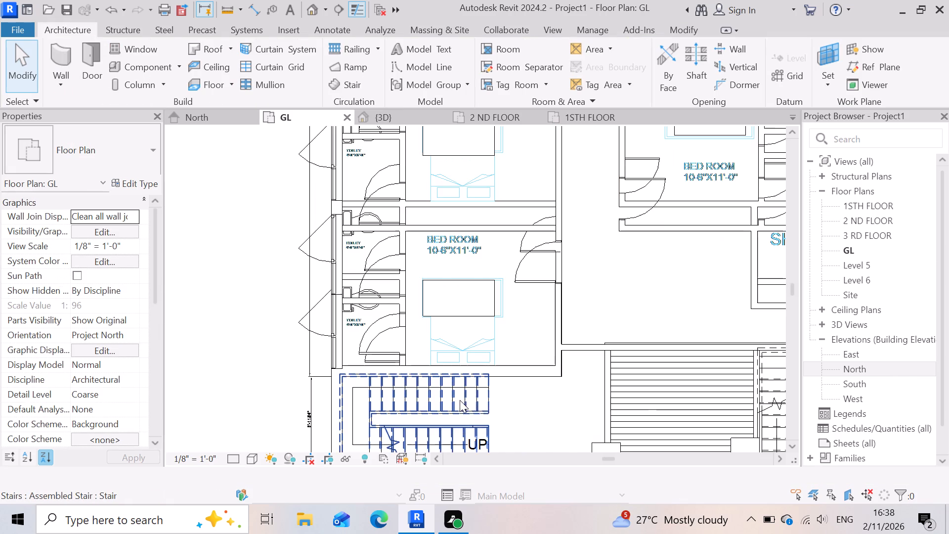
scroll(457, 388, up, 4)
scroll(424, 348, up, 5)
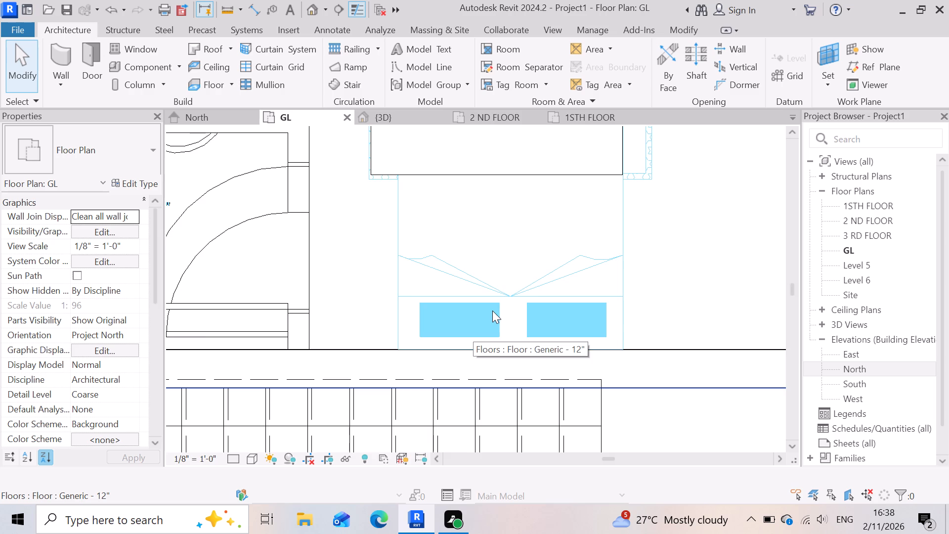
scroll(492, 311, down, 7)
scroll(475, 365, down, 3)
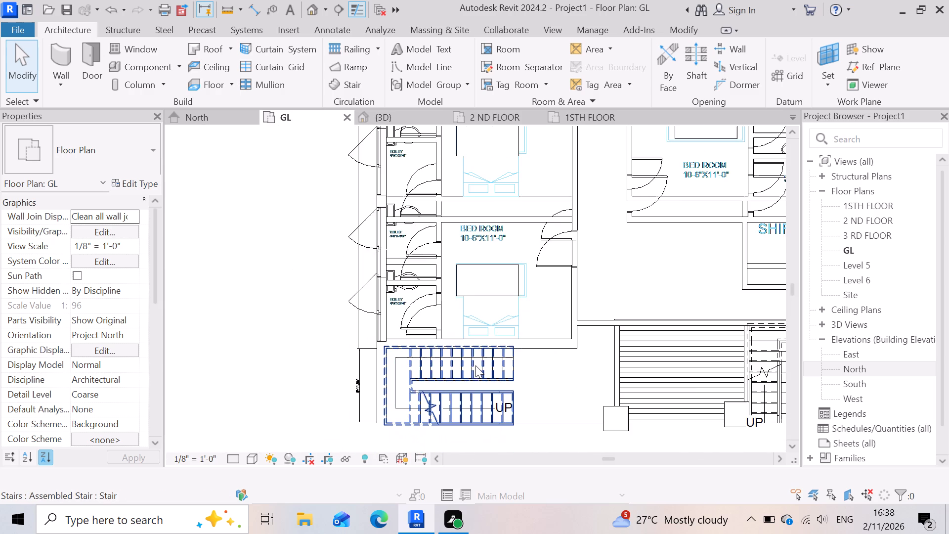
scroll(473, 357, up, 5)
scroll(449, 354, down, 2)
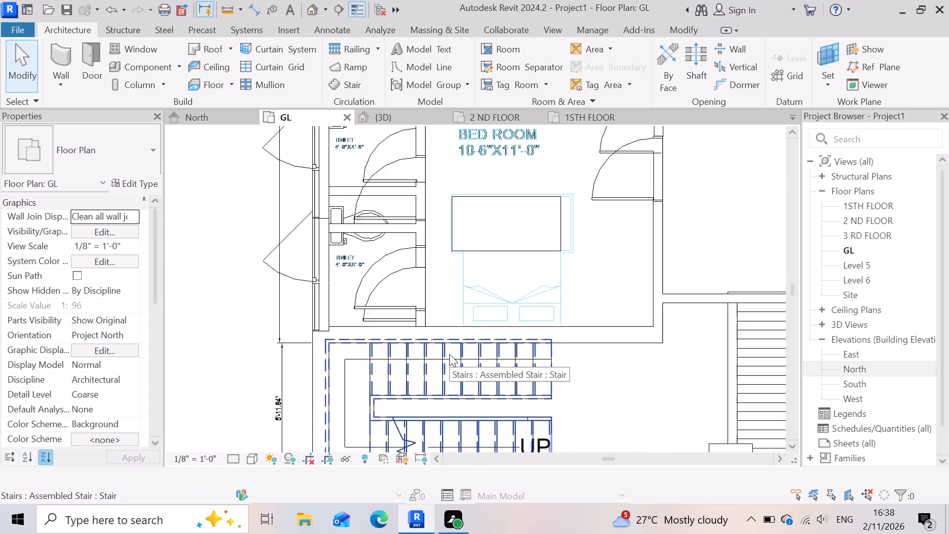
scroll(449, 354, down, 1)
scroll(449, 354, up, 4)
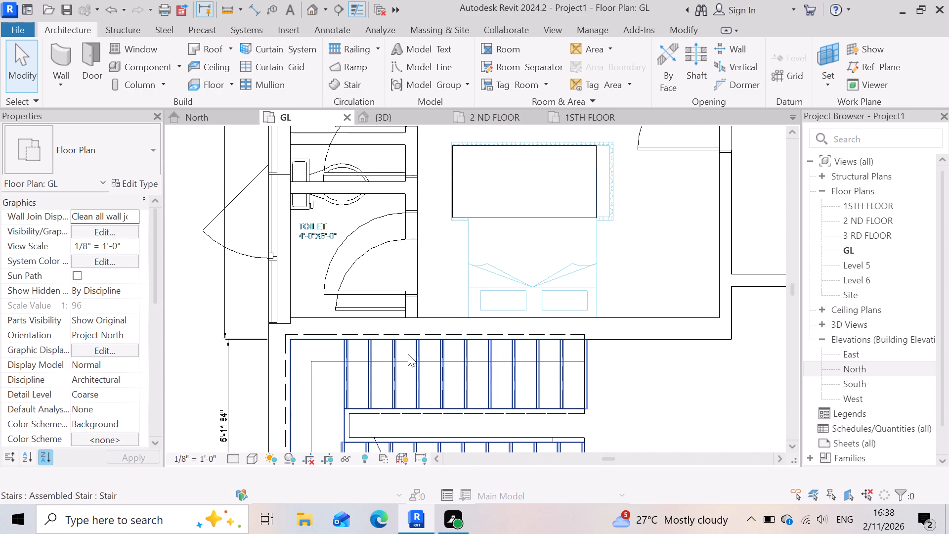
scroll(413, 350, down, 4)
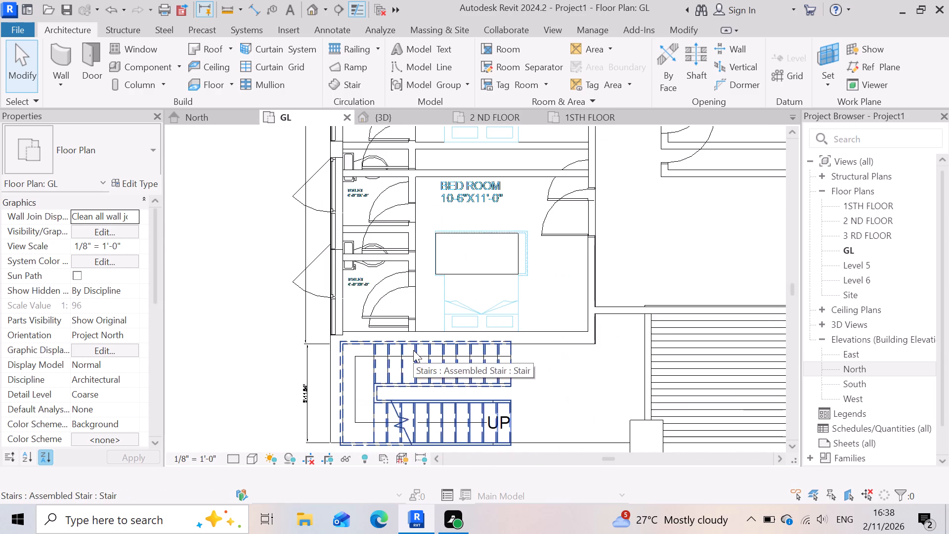
scroll(413, 350, down, 3)
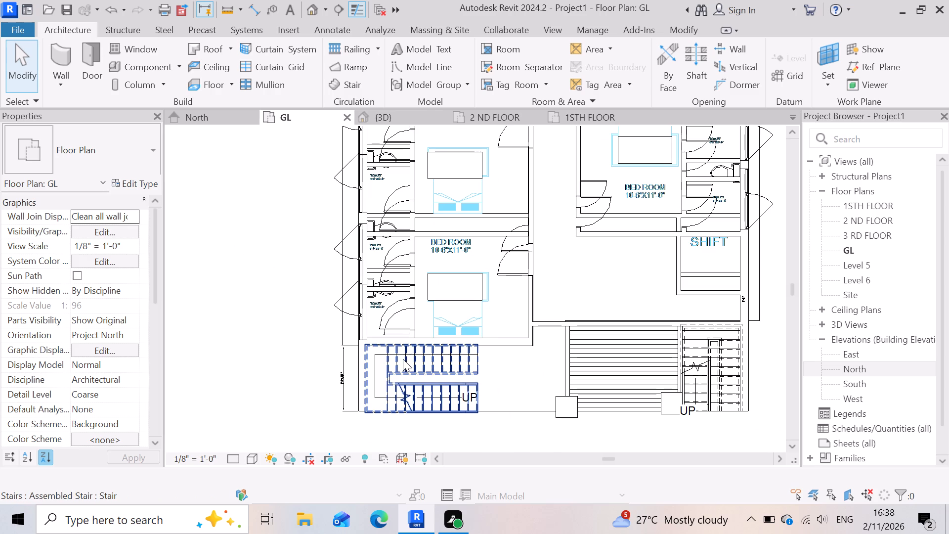
In the North elevation, copy only the two columns of the 2 ND FLOOR storey and paste them aligned to level 3 RD FLOOR.
scroll(408, 356, down, 2)
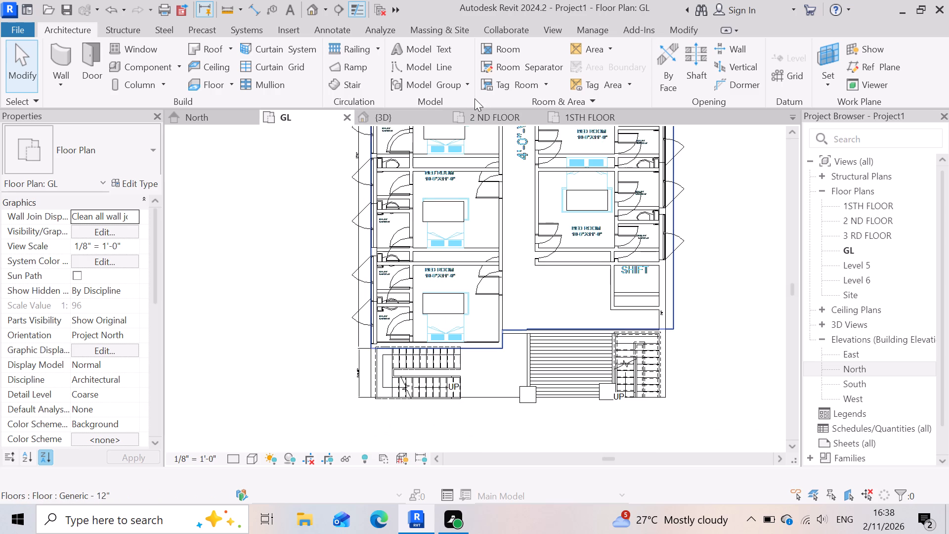
double_click(866, 368)
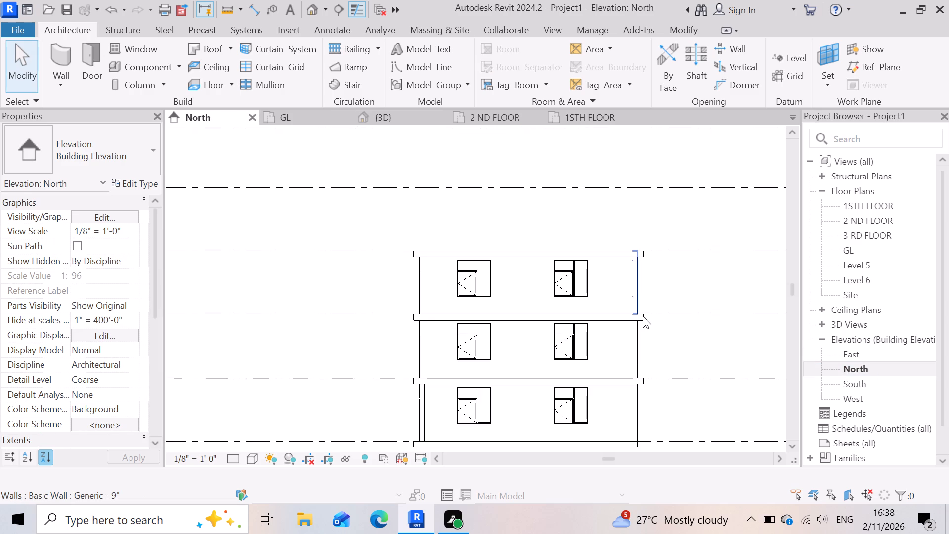
scroll(382, 309, up, 2)
scroll(413, 320, down, 6)
scroll(395, 328, up, 1)
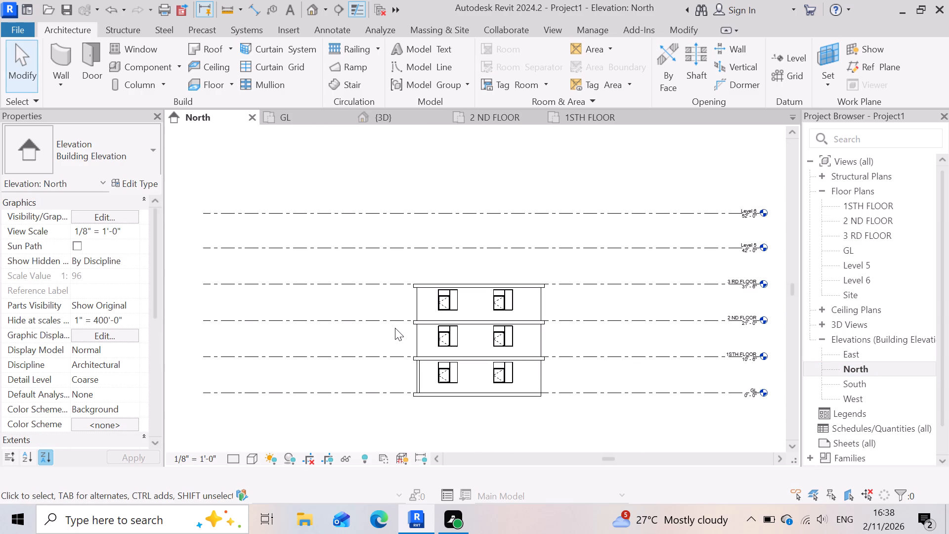
scroll(395, 328, up, 5)
scroll(401, 328, down, 2)
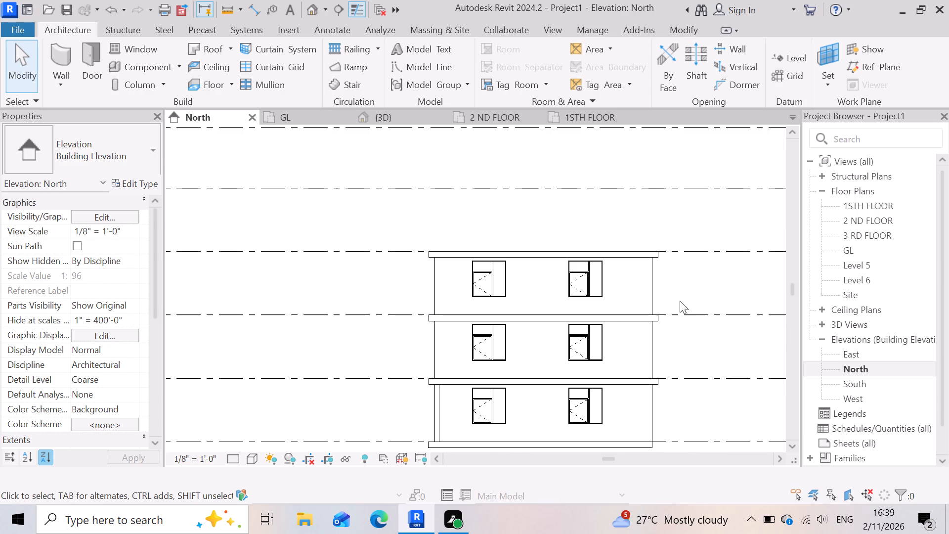
drag(680, 294, 416, 281)
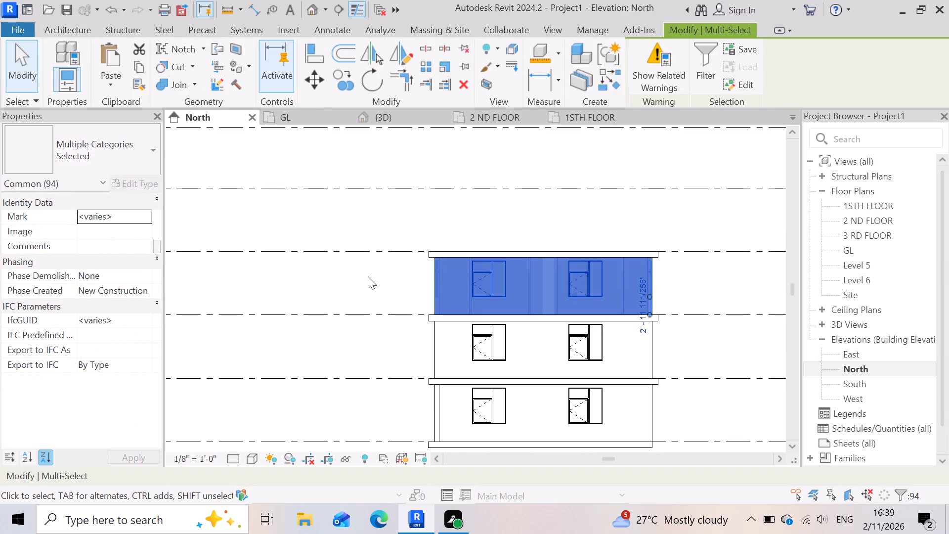
click(699, 47)
click(566, 190)
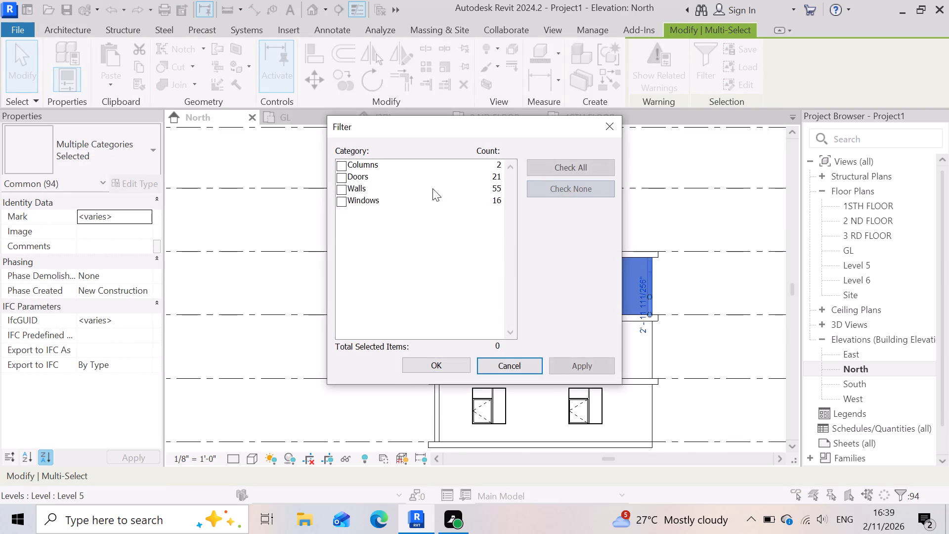
click(342, 168)
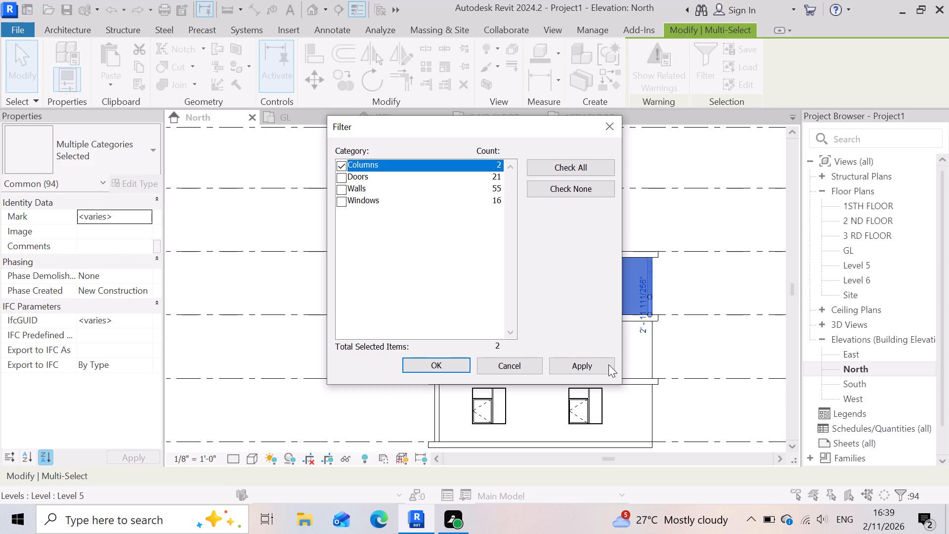
click(603, 363)
click(451, 368)
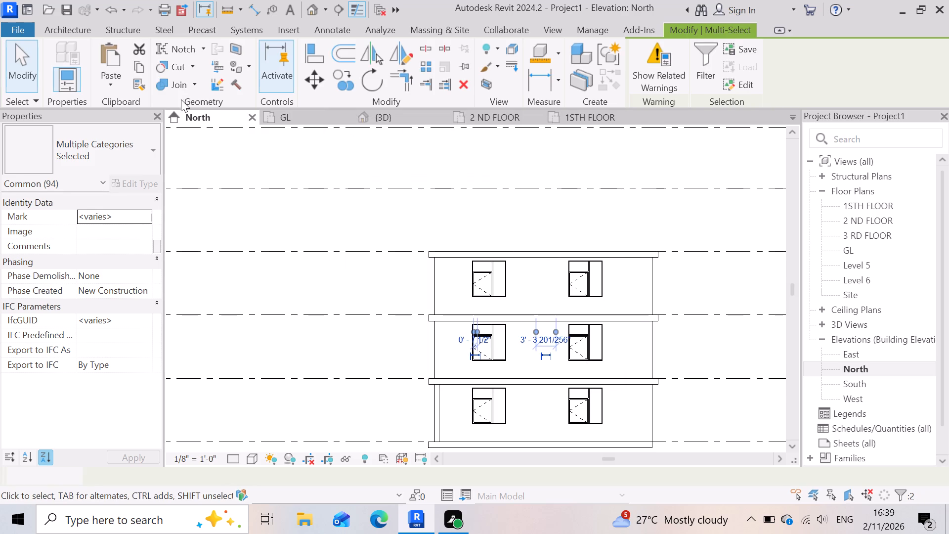
click(141, 66)
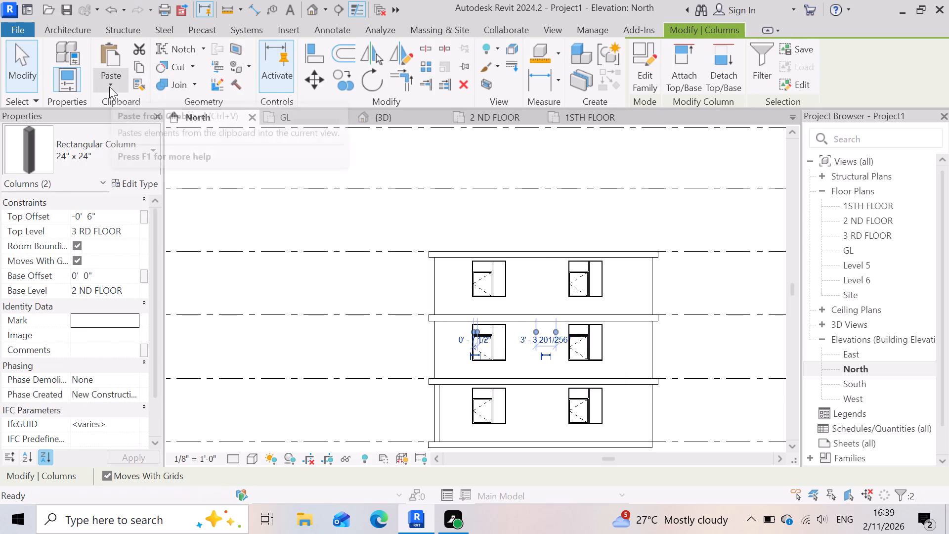
click(109, 87)
click(203, 141)
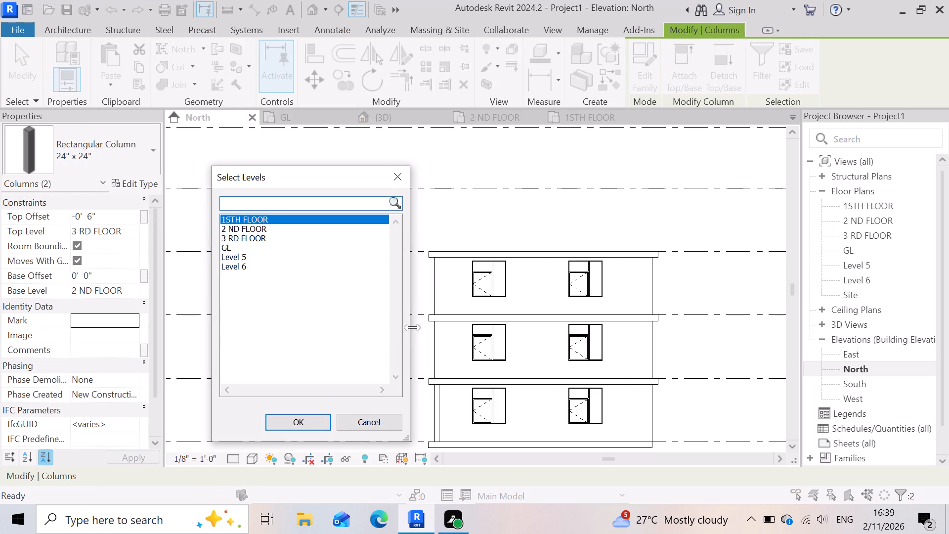
click(265, 234)
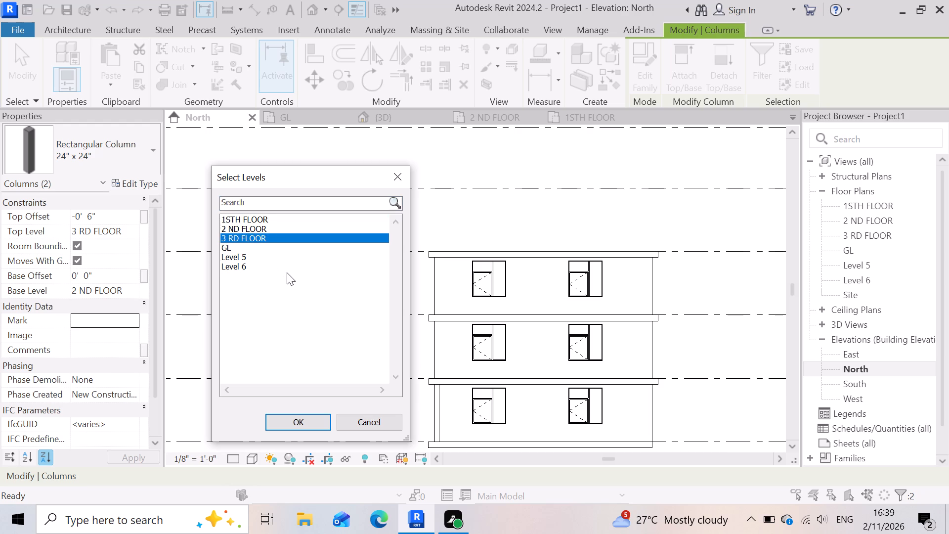
click(300, 423)
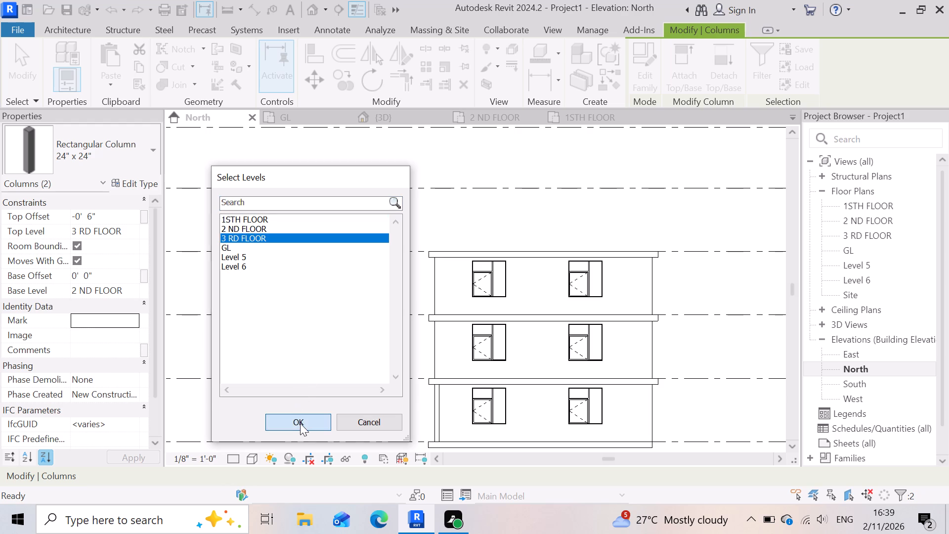
scroll(540, 327, down, 3)
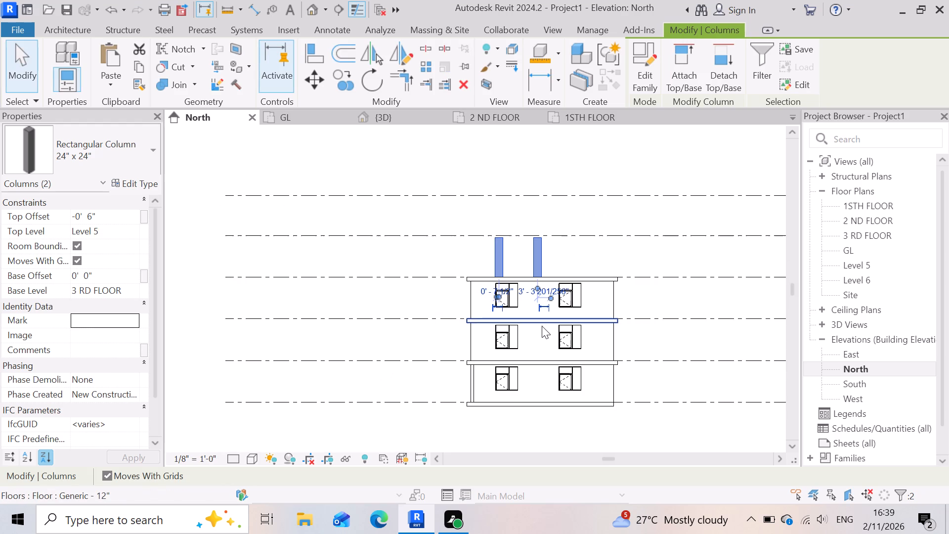
click(461, 437)
Copy only the doors, walls and windows of the 2 ND FLOOR storey and paste them aligned to level 3 RD FLOOR.
scroll(514, 371, up, 3)
scroll(553, 309, up, 2)
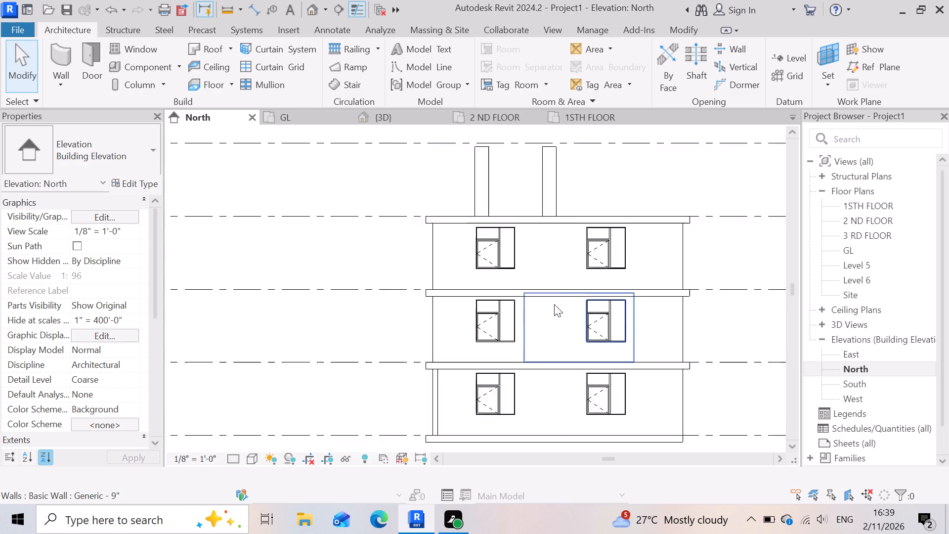
scroll(554, 304, up, 2)
scroll(596, 276, down, 3)
drag(718, 259, 701, 259)
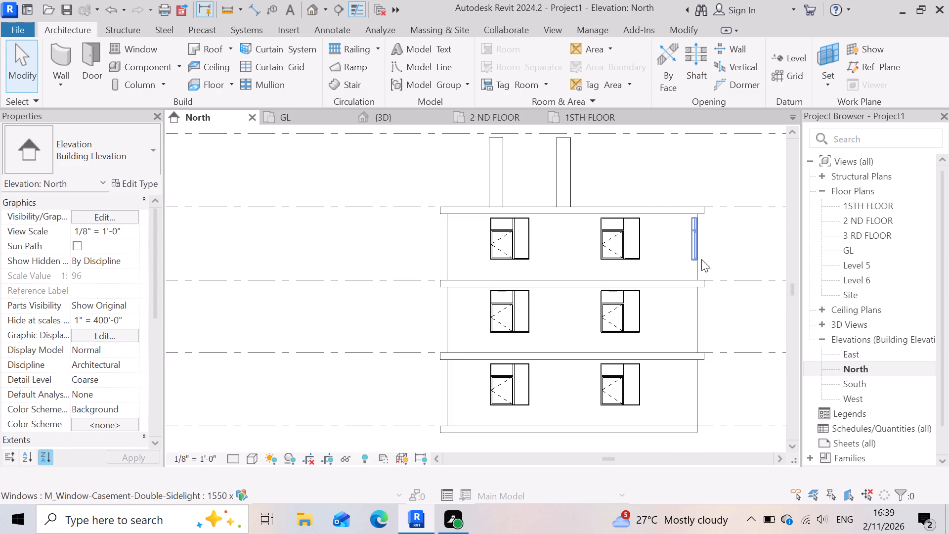
drag(701, 259, 372, 264)
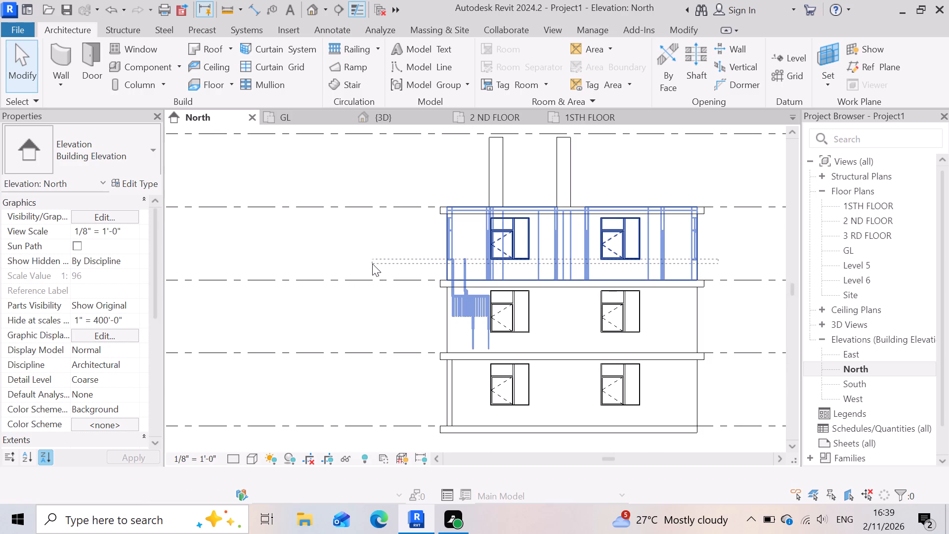
drag(372, 264, 358, 247)
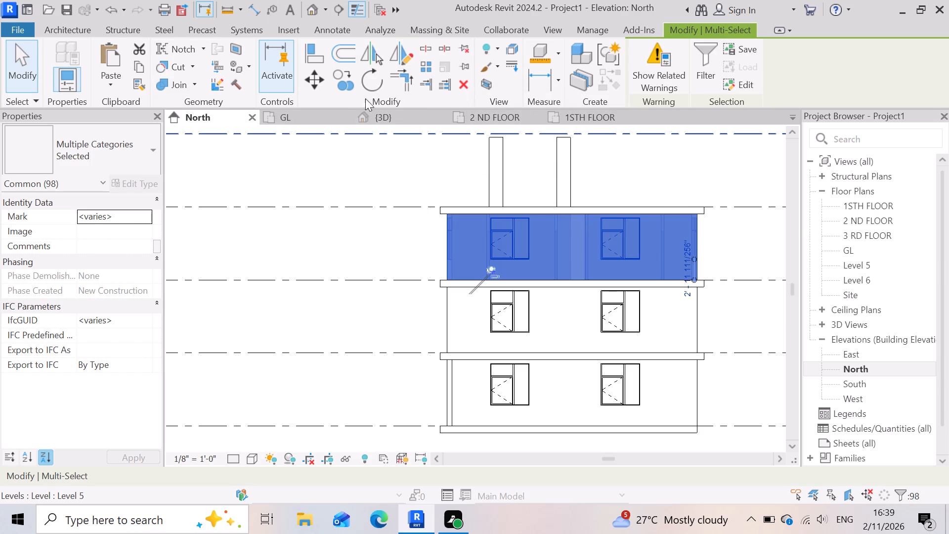
click(695, 64)
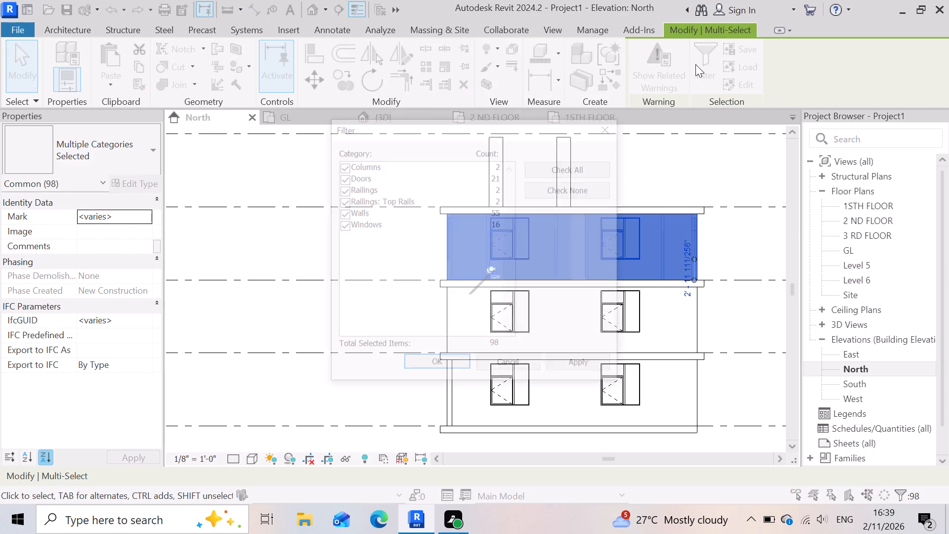
click(591, 190)
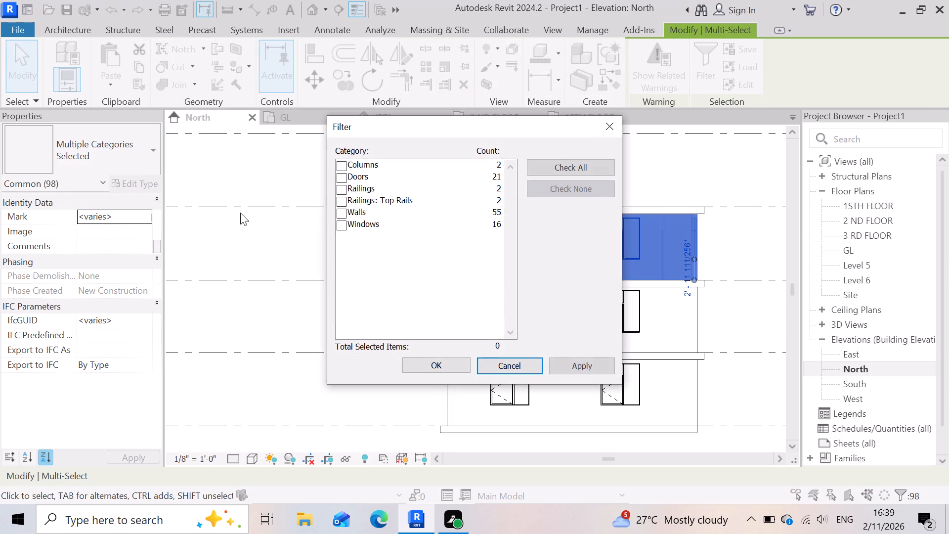
click(343, 176)
click(343, 210)
click(344, 222)
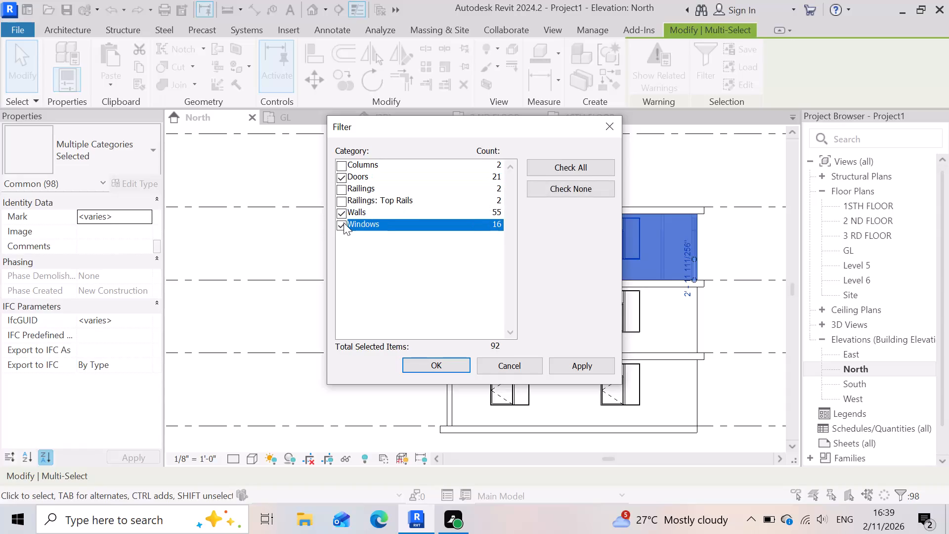
click(588, 368)
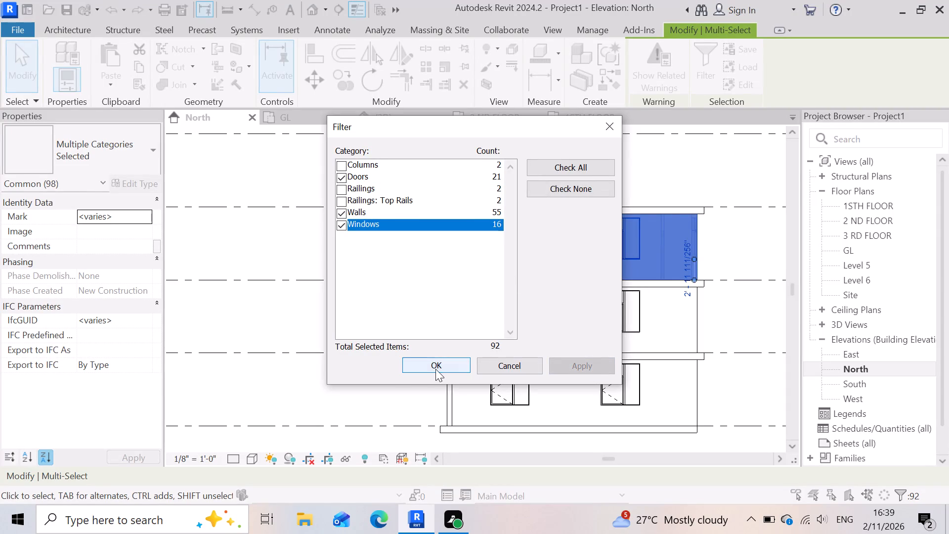
click(436, 366)
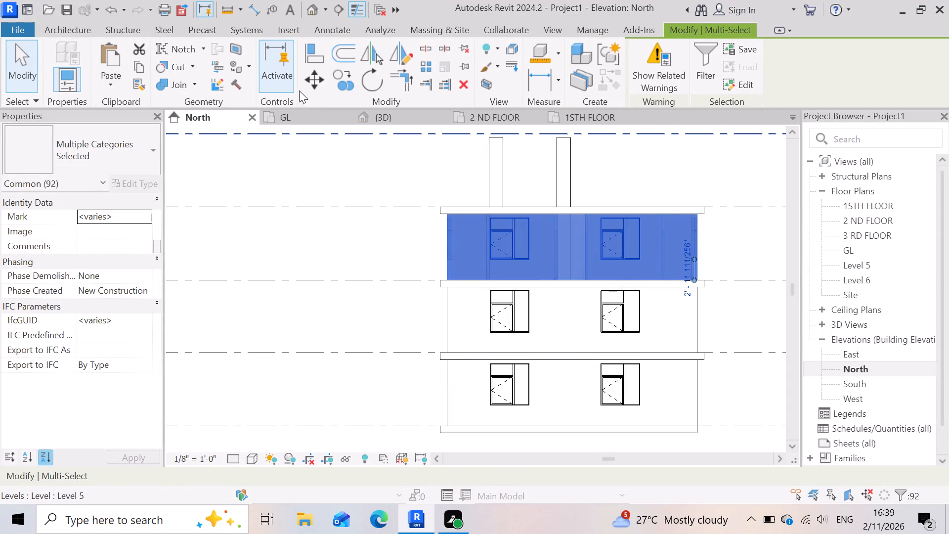
click(136, 68)
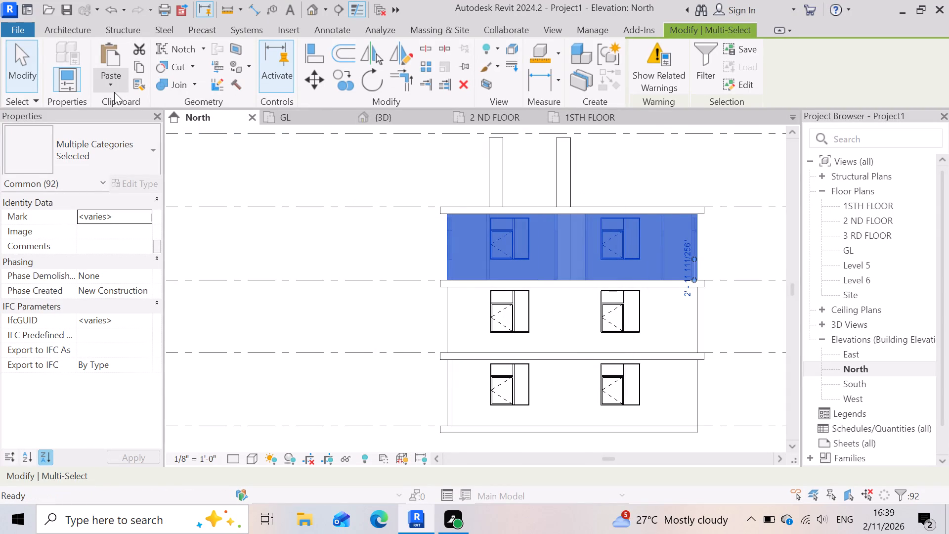
click(113, 92)
click(173, 145)
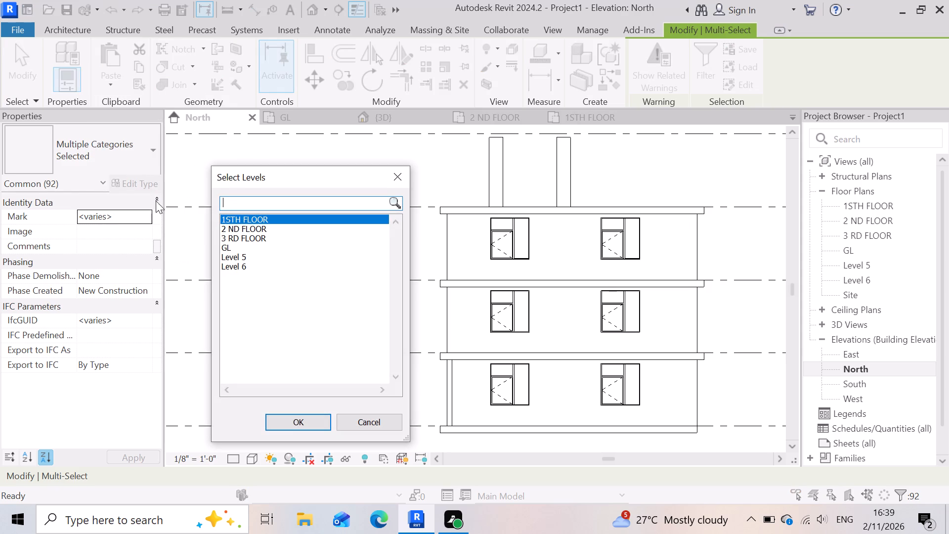
click(261, 234)
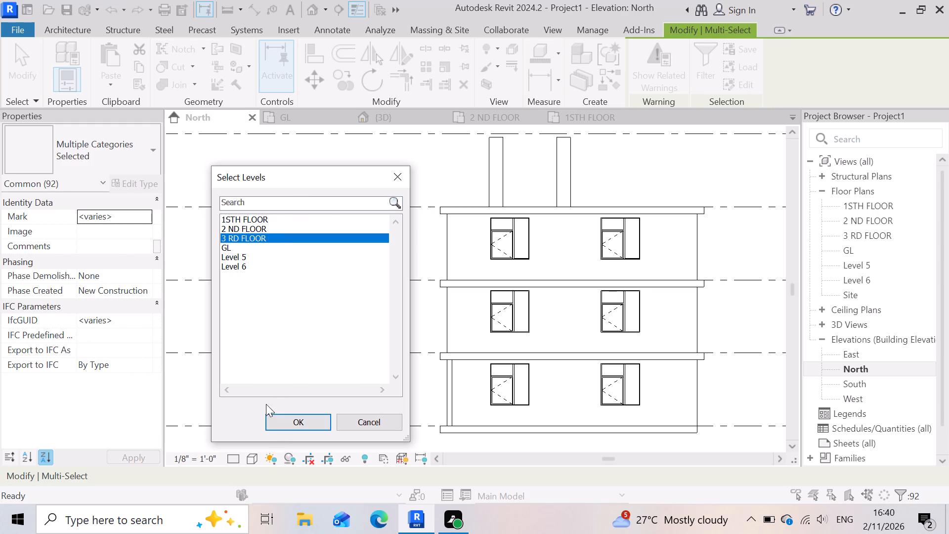
click(295, 423)
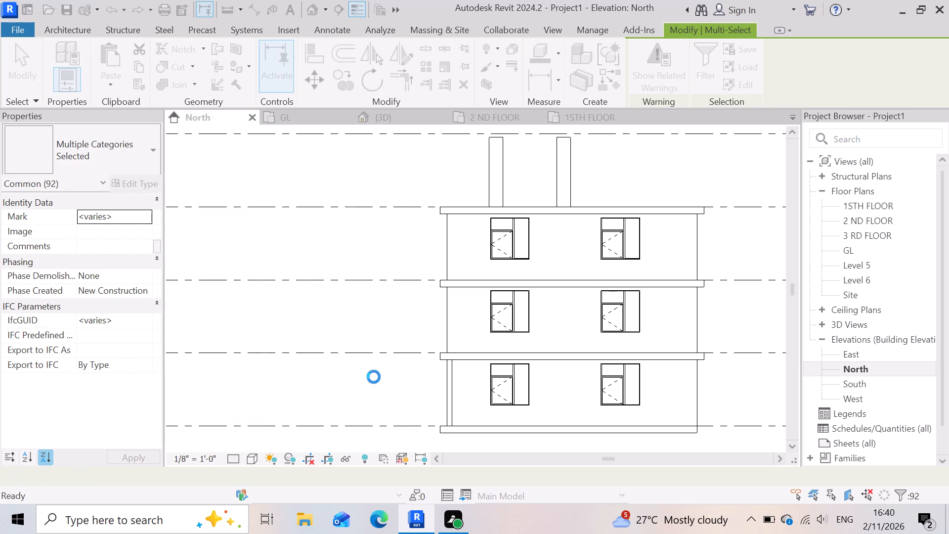
scroll(353, 339, down, 6)
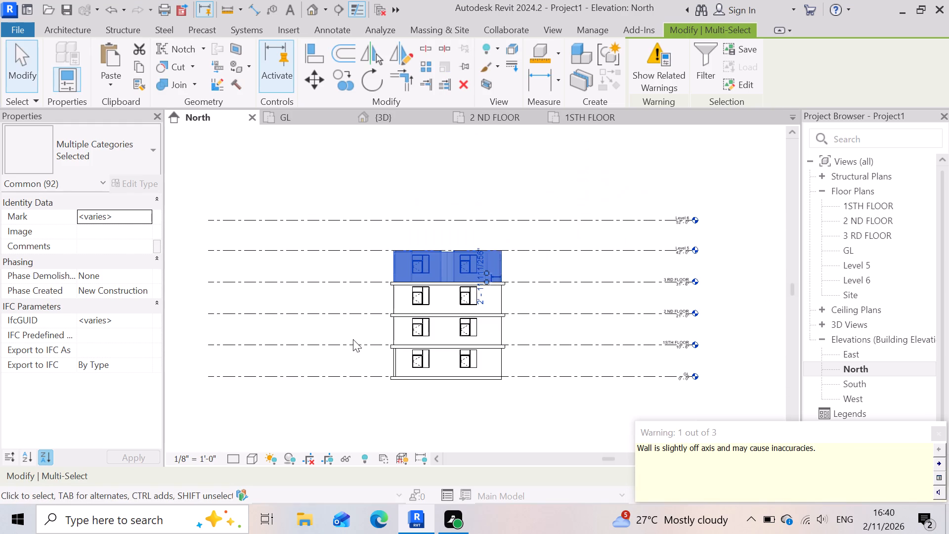
click(303, 404)
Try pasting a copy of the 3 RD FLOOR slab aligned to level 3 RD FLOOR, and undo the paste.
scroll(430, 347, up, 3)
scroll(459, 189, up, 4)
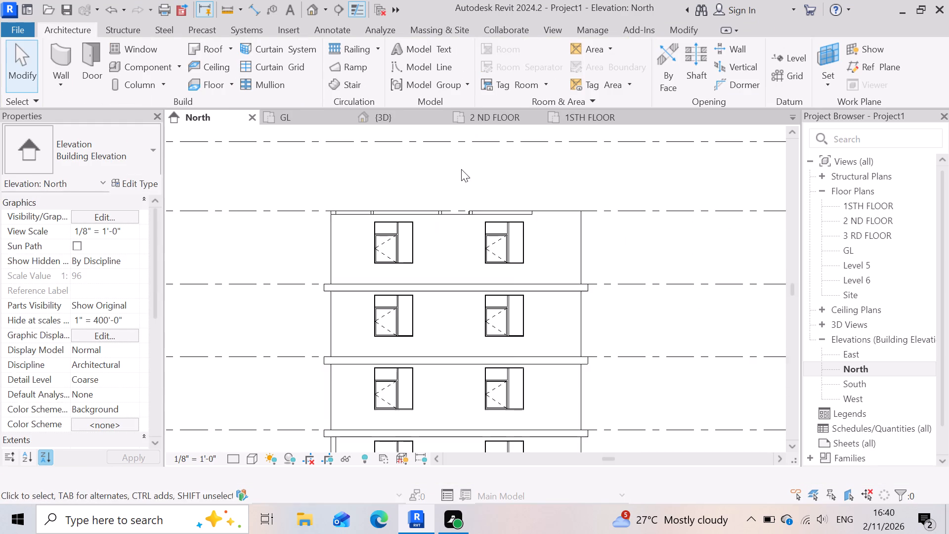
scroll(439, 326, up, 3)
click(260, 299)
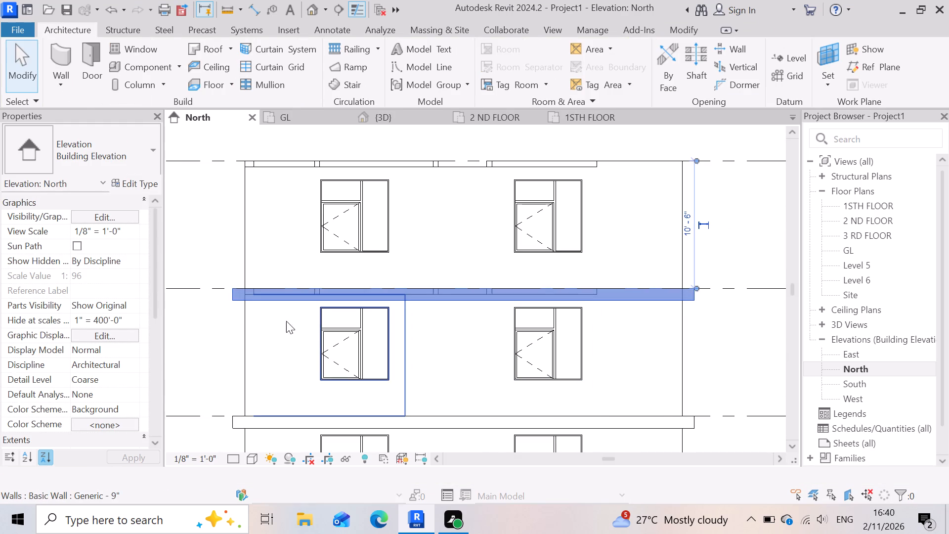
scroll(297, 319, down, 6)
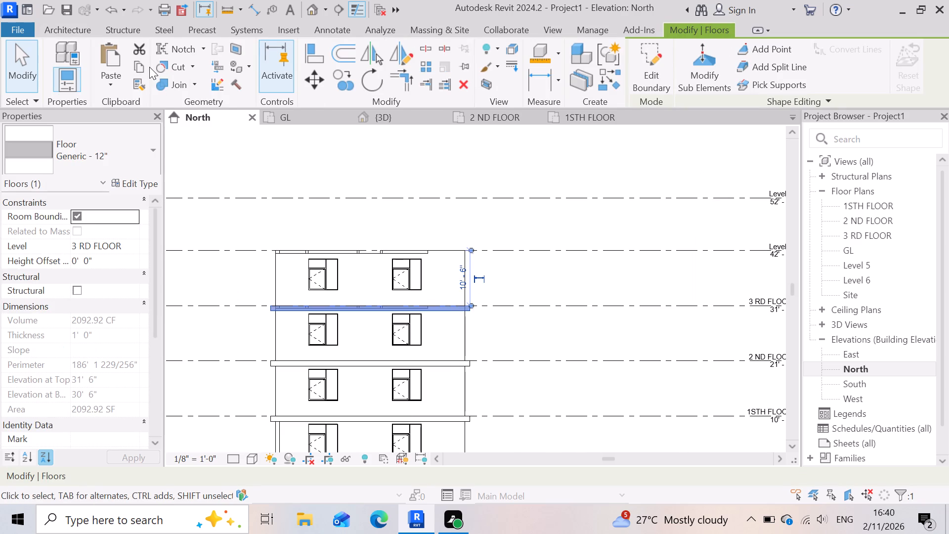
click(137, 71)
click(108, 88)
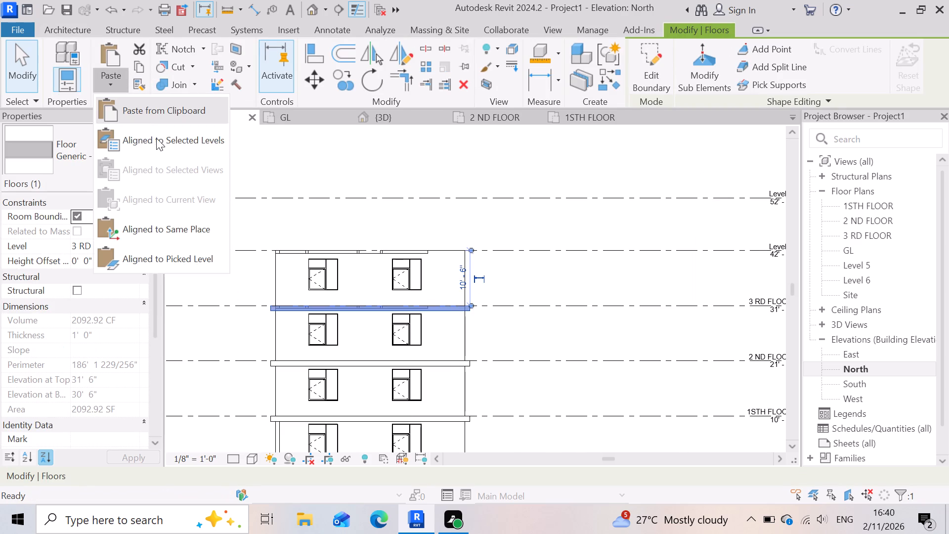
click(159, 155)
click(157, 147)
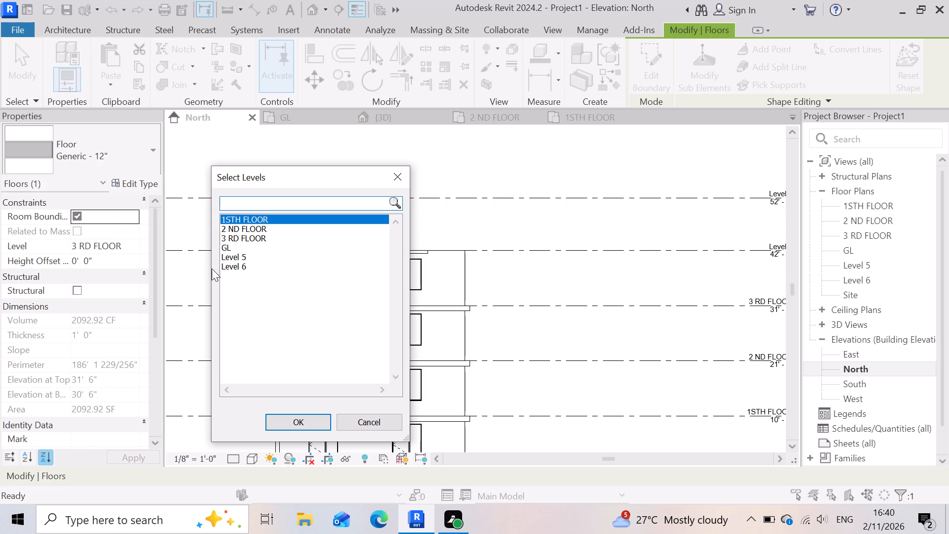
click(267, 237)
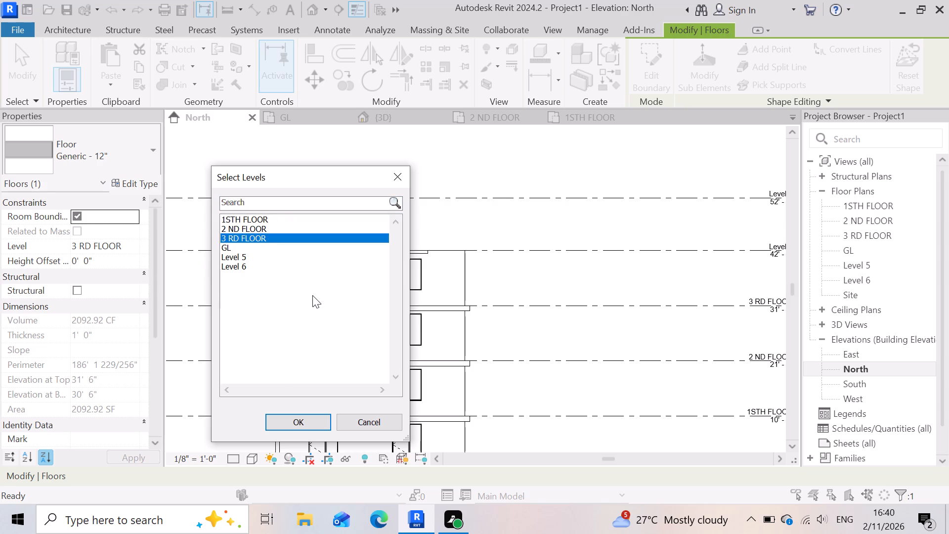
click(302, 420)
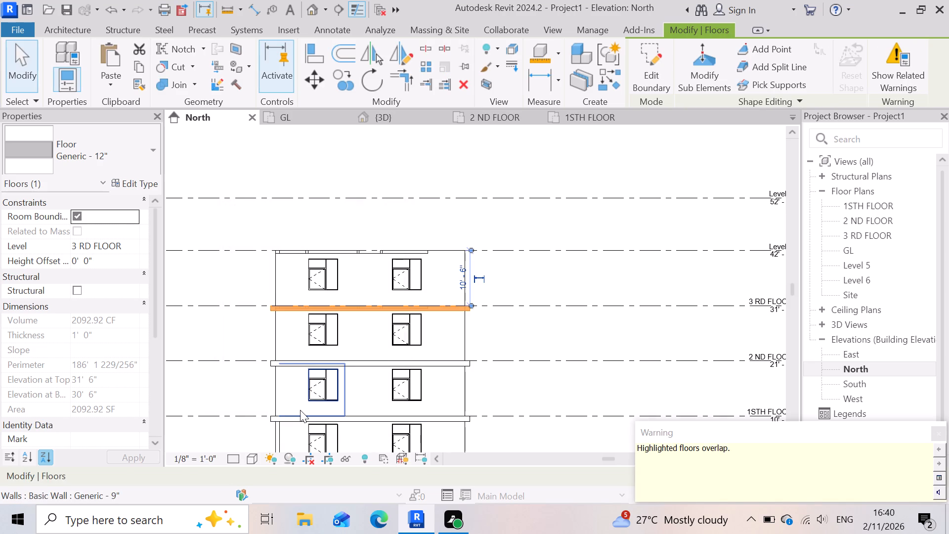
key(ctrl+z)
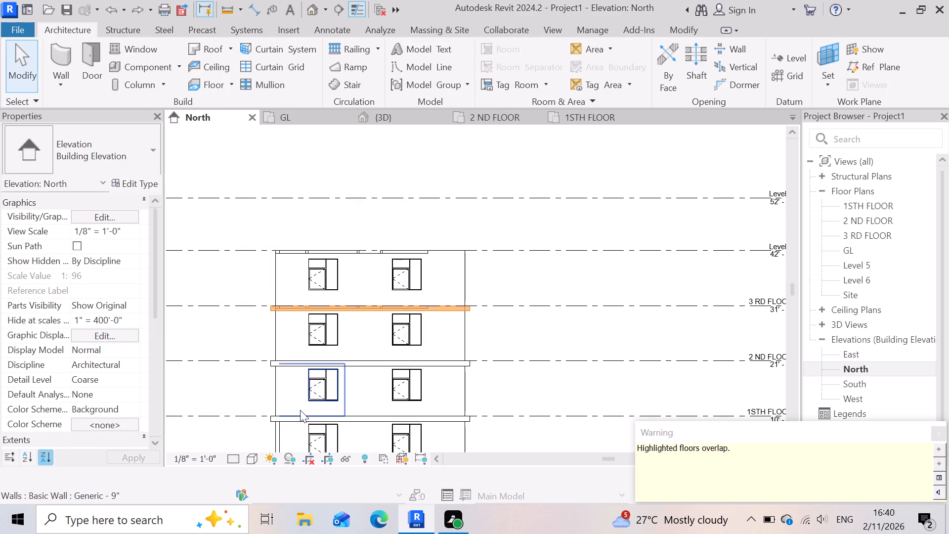
In the North elevation, rename Level 5 as FOURTH FLOOR.
scroll(407, 371, down, 3)
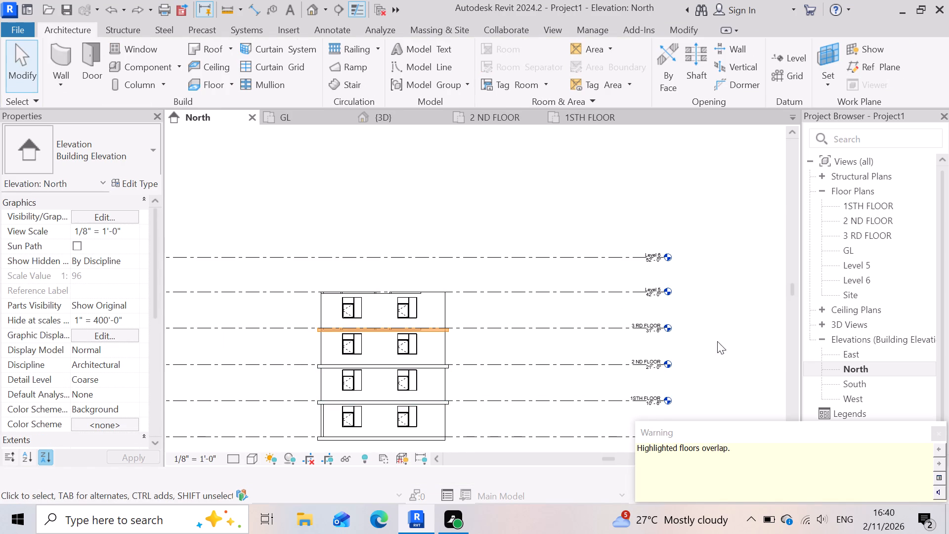
scroll(717, 341, down, 2)
scroll(613, 356, up, 6)
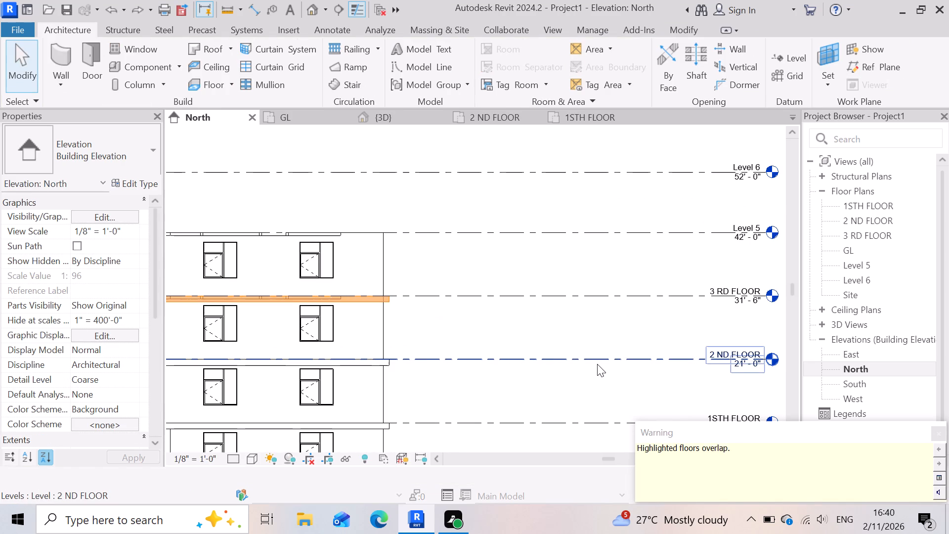
scroll(630, 360, down, 2)
scroll(723, 278, up, 5)
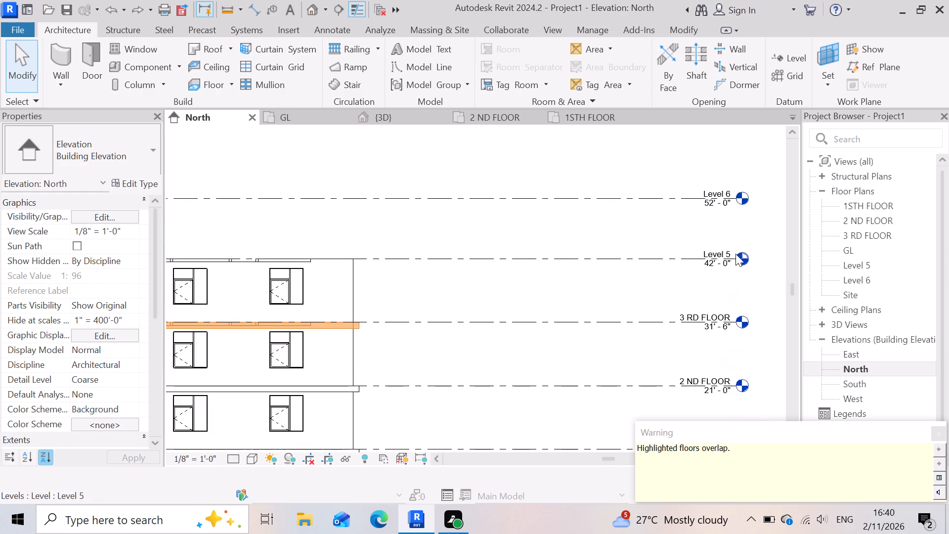
scroll(735, 254, up, 1)
scroll(591, 297, down, 2)
scroll(738, 264, up, 7)
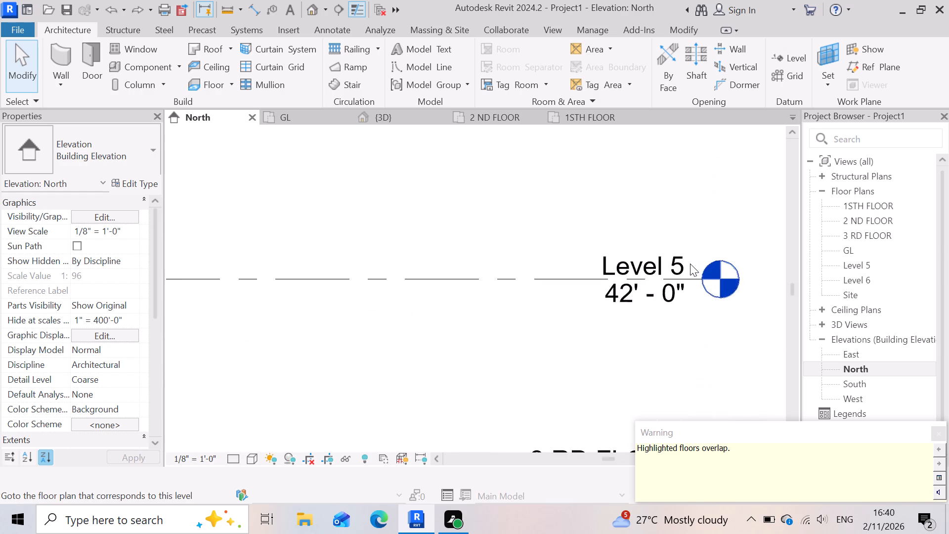
scroll(690, 264, up, 2)
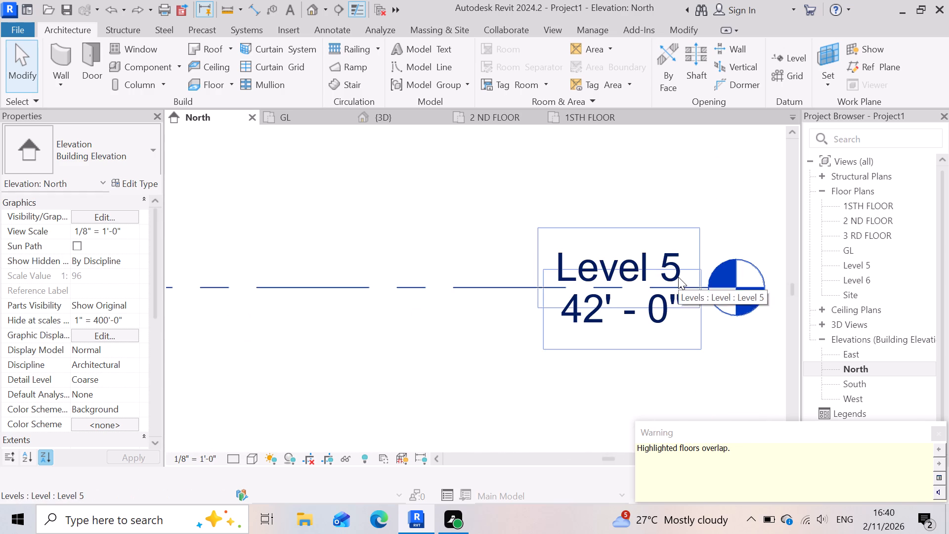
click(678, 277)
click(678, 277)
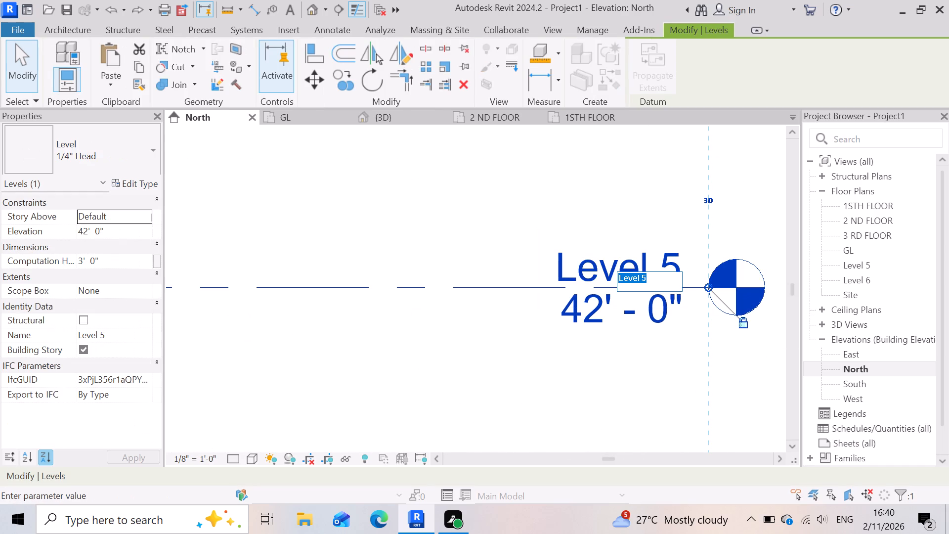
key(BackSpace)
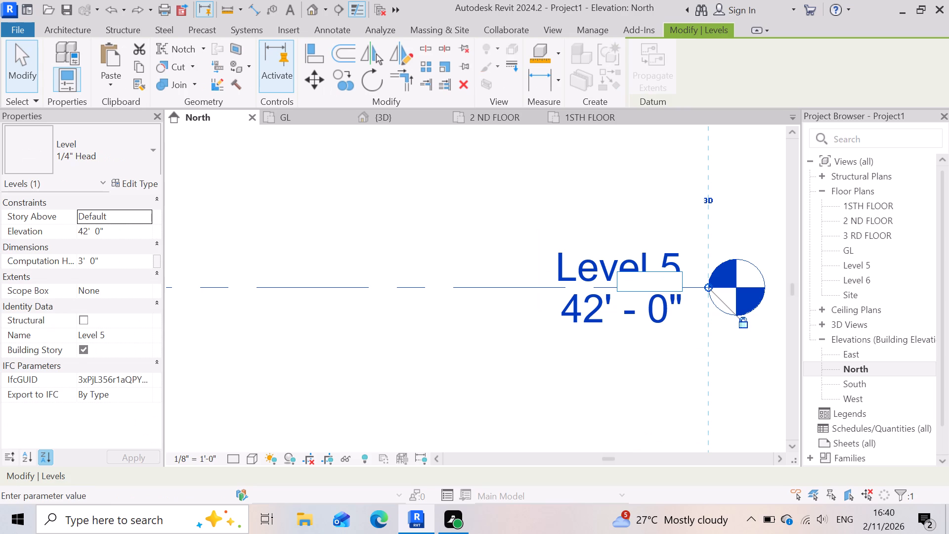
text(FOURTH)
key(space)
text(FLOOR)
click(552, 361)
Rename Level 6, the topmost level in the North elevation, as ROOF.
scroll(575, 364, down, 9)
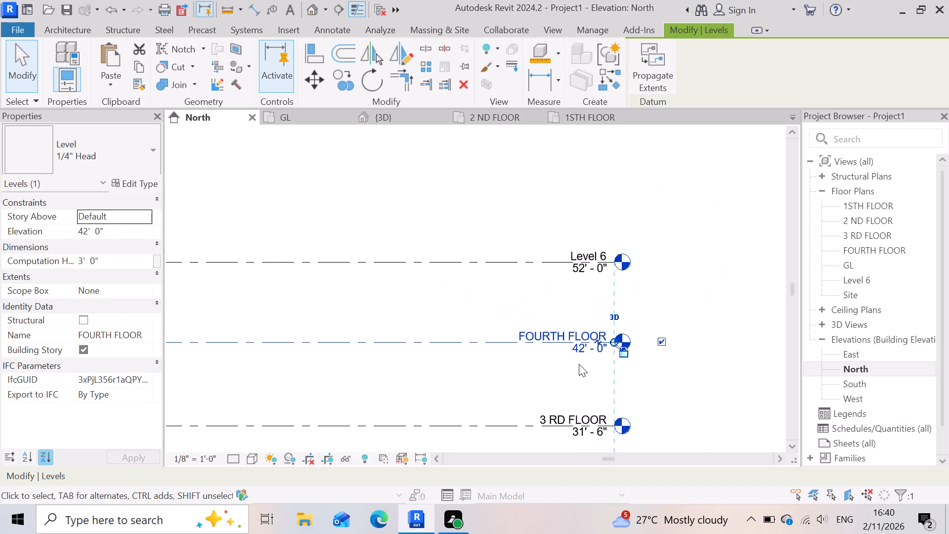
scroll(585, 363, down, 4)
scroll(581, 304, up, 14)
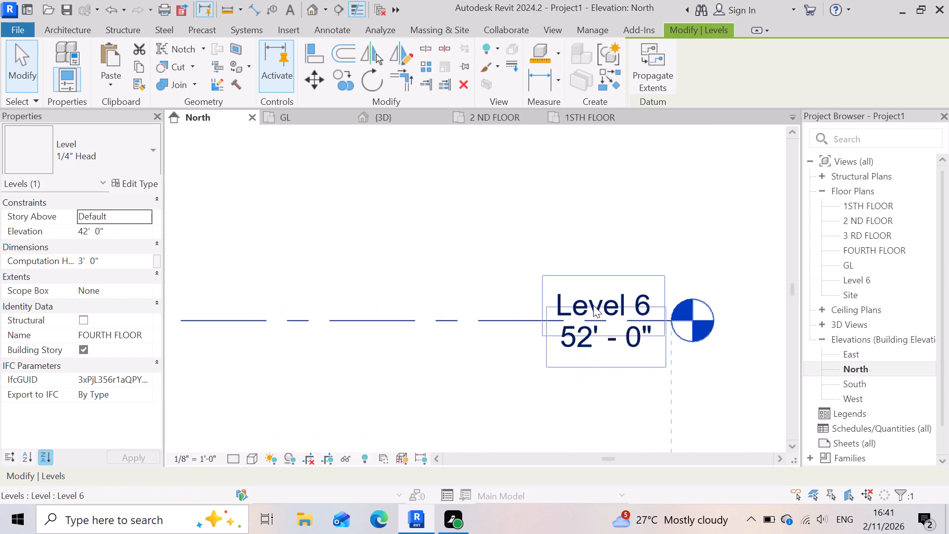
click(677, 308)
click(677, 308)
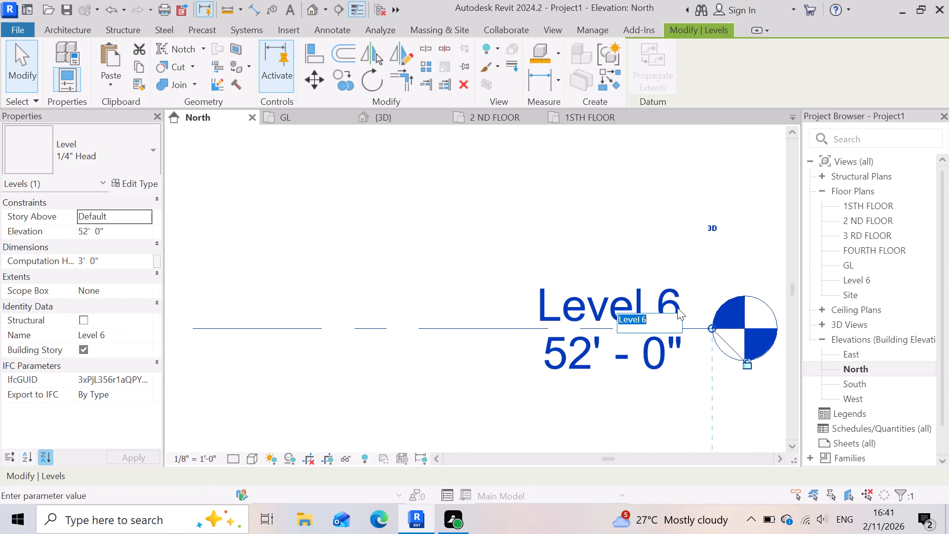
key(r)
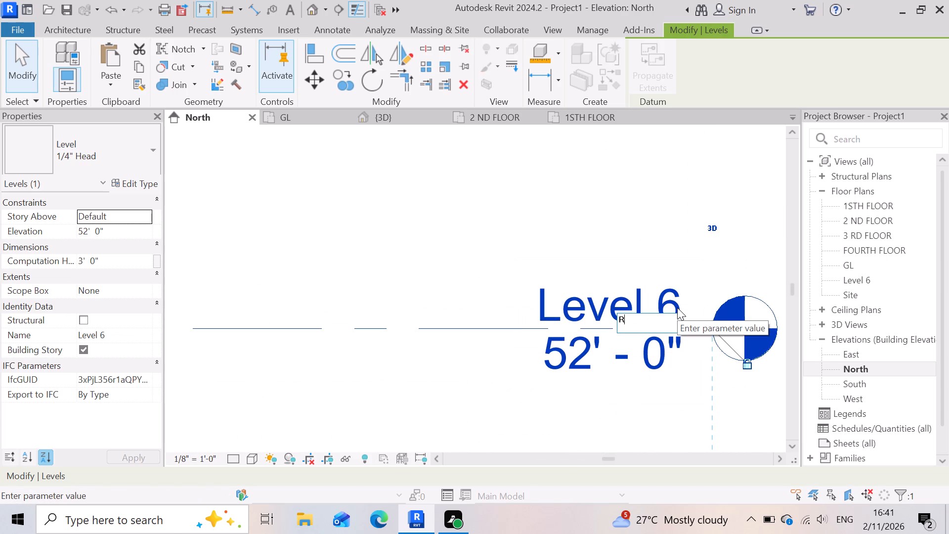
text(00)
key(f)
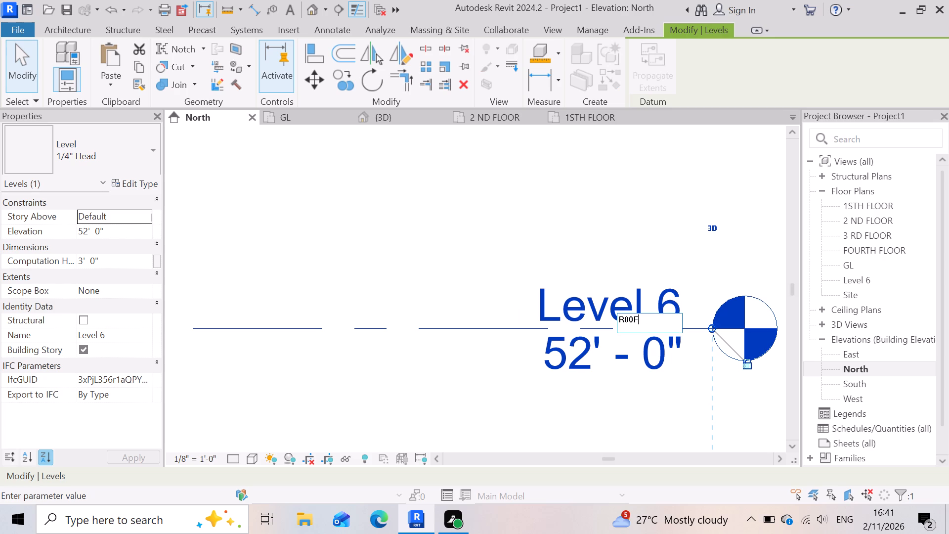
key(BackSpace)
key(BackSpace)
key(BackSpace)
text(OO)
key(f)
click(437, 413)
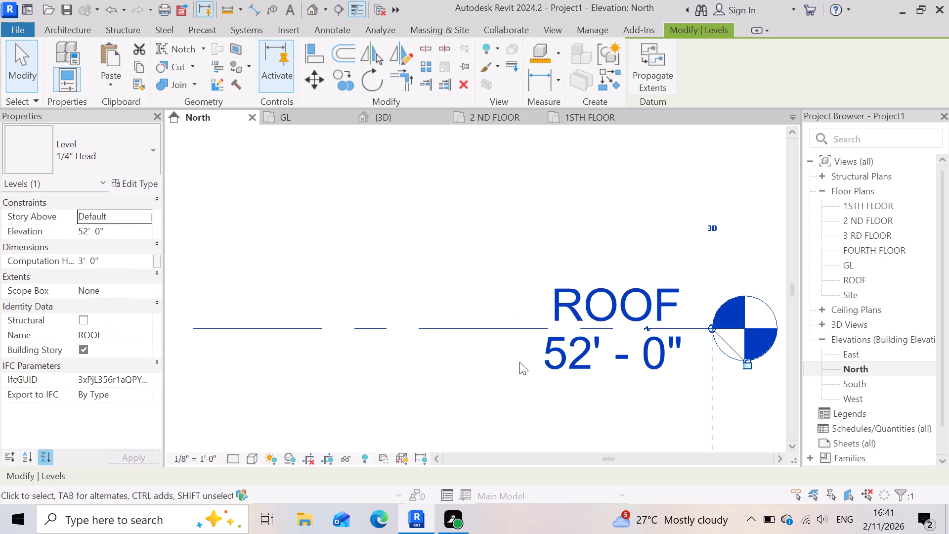
Examine the open top storey and its slabs in the 3D view.
scroll(636, 276, down, 14)
scroll(267, 338, up, 4)
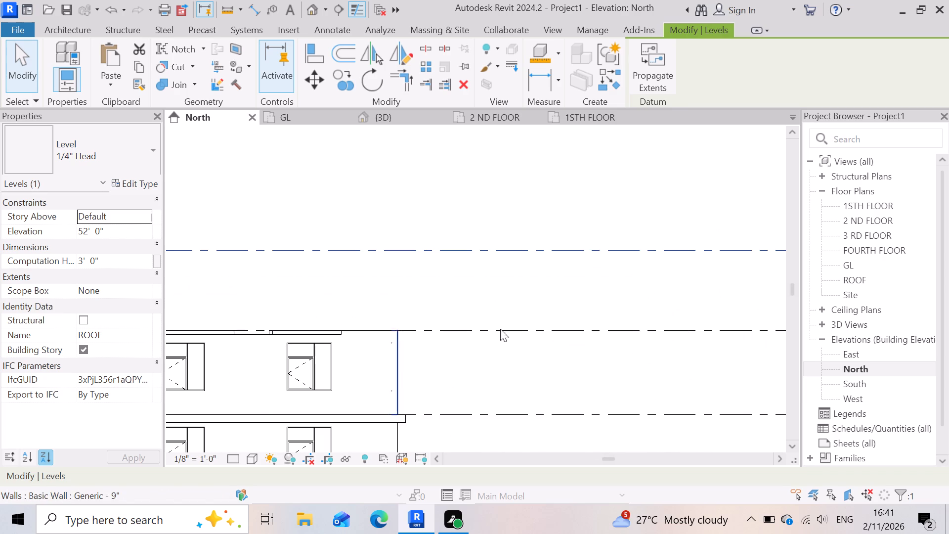
click(408, 121)
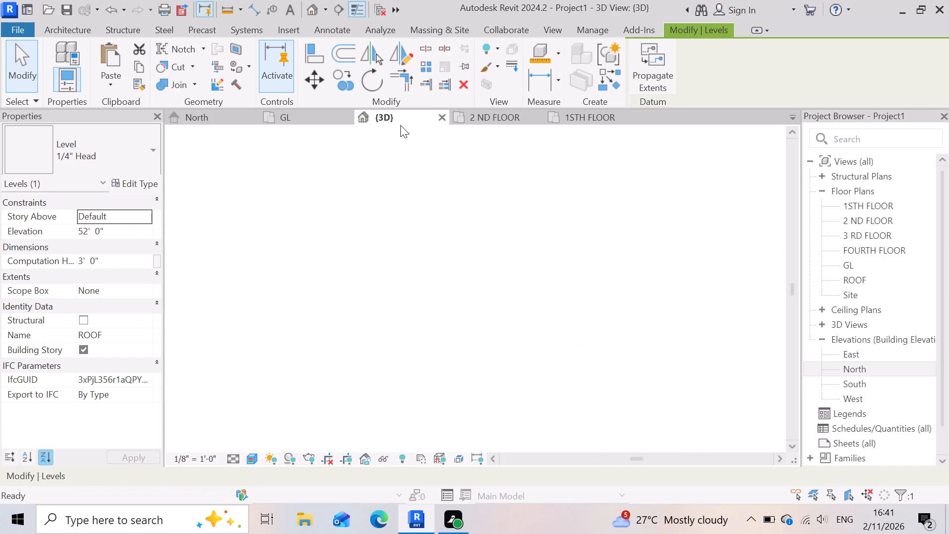
scroll(518, 215, down, 11)
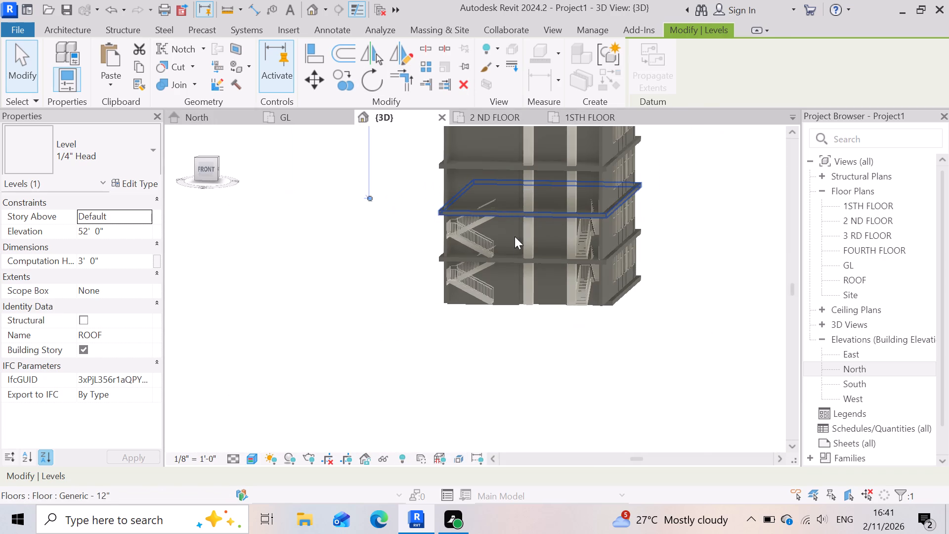
scroll(523, 268, down, 3)
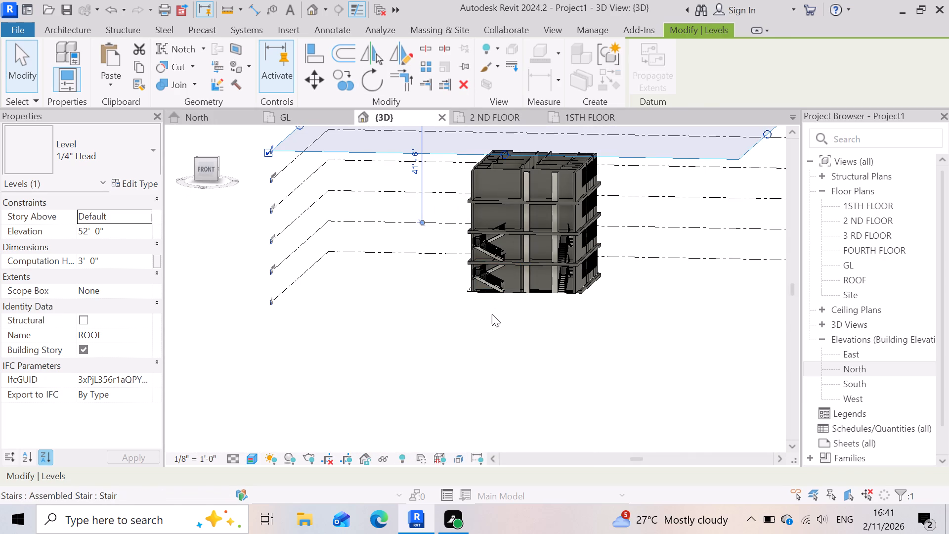
scroll(529, 141, up, 9)
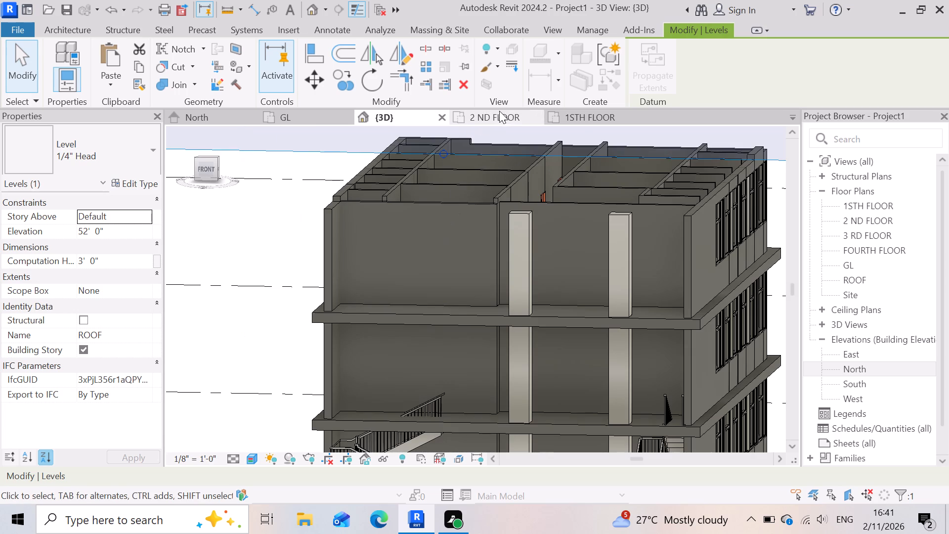
In the North elevation, copy the 3 RD FLOOR slab and paste it aligned to level FOURTH FLOOR.
double_click(901, 368)
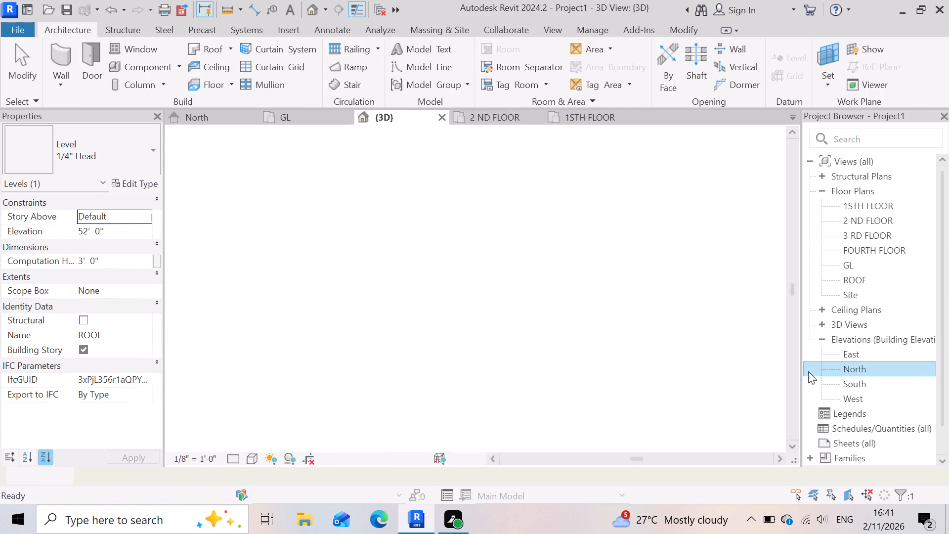
scroll(644, 373, down, 3)
scroll(619, 329, down, 2)
scroll(472, 407, up, 6)
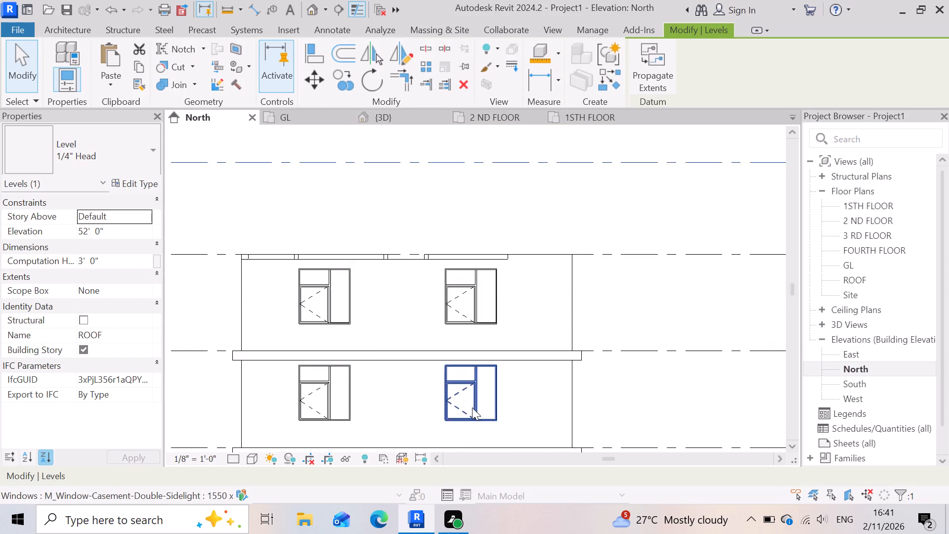
scroll(472, 407, up, 3)
click(605, 333)
scroll(613, 395, down, 2)
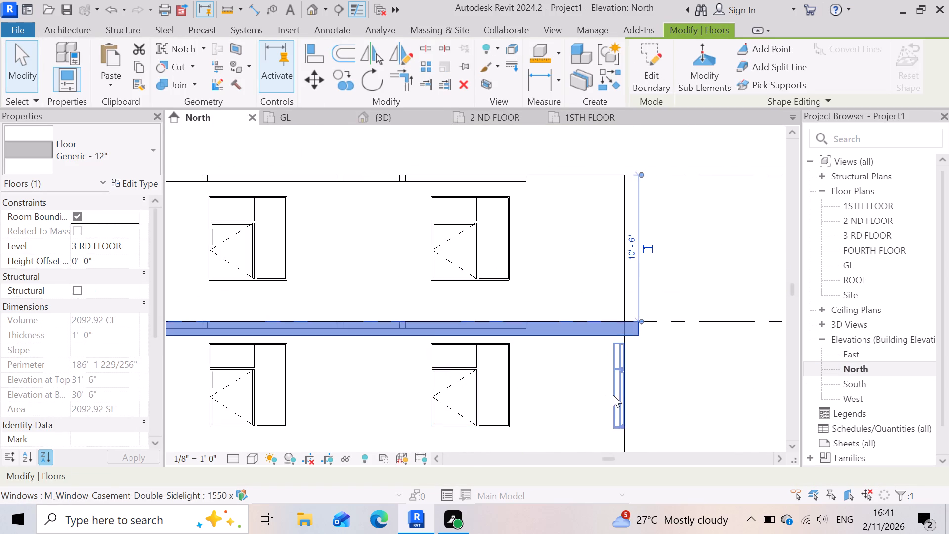
scroll(613, 395, down, 6)
click(142, 65)
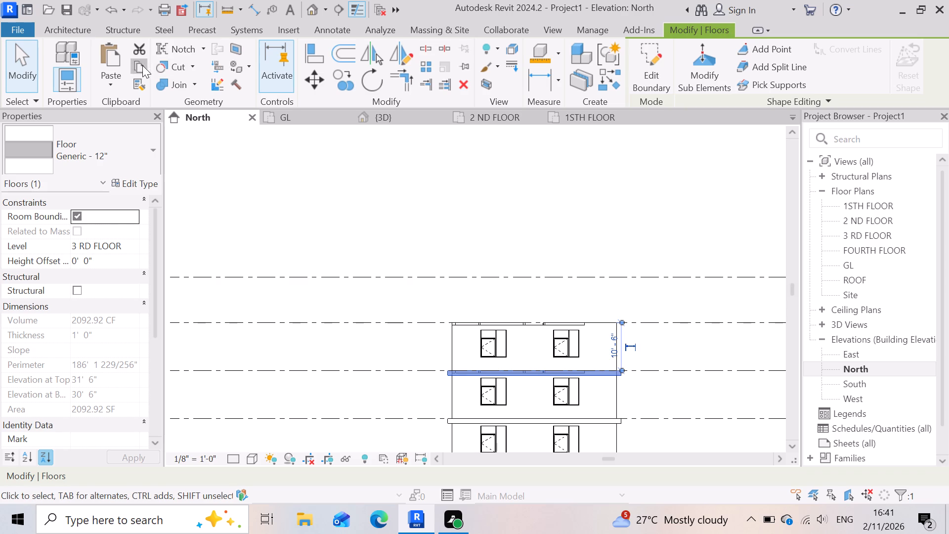
click(118, 86)
click(147, 138)
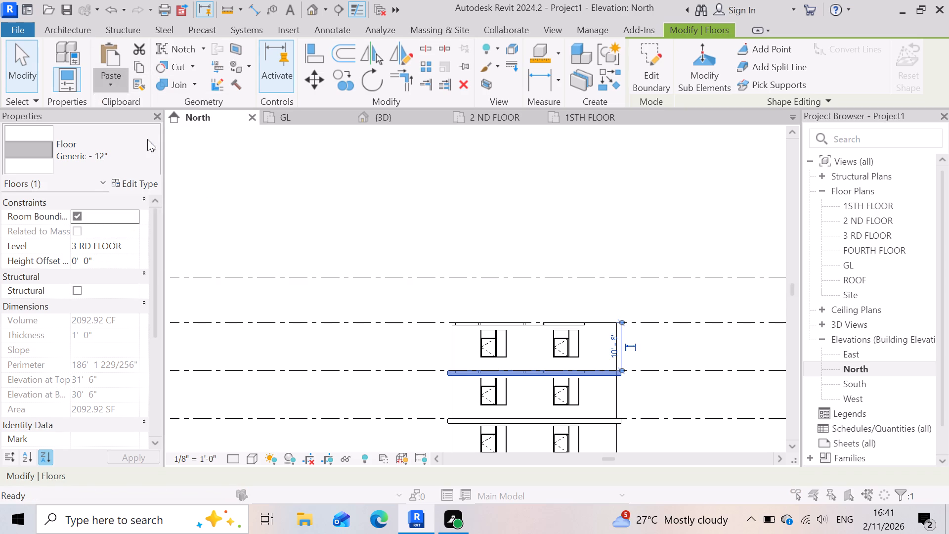
click(268, 248)
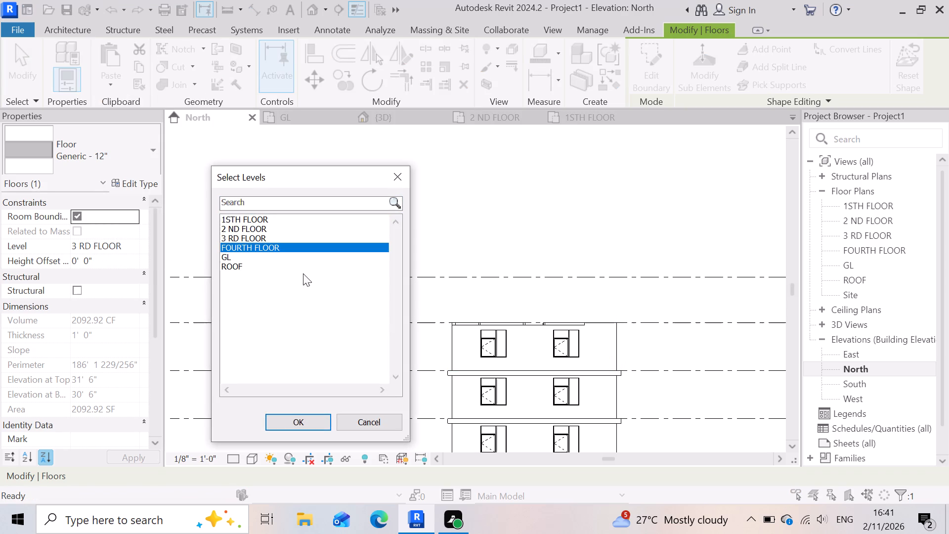
click(291, 414)
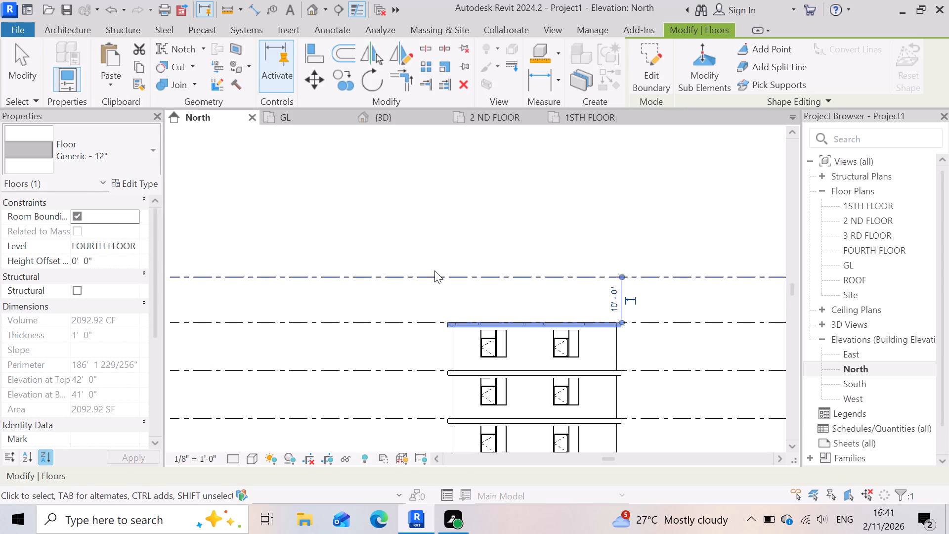
scroll(458, 253, down, 7)
click(405, 386)
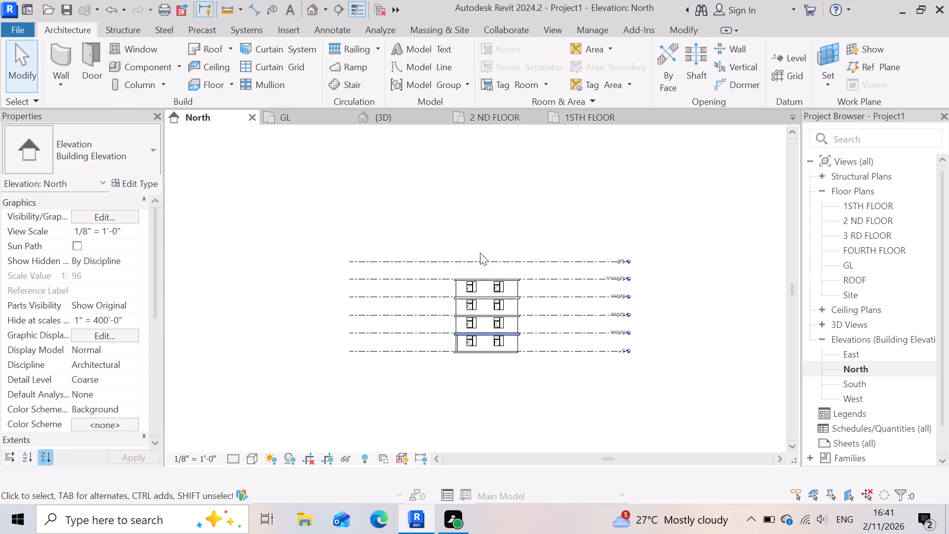
Examine the stacked storeys in the North elevation and the building's side windows, stairs and top slab in the 3D view.
scroll(445, 194, up, 9)
scroll(608, 292, down, 3)
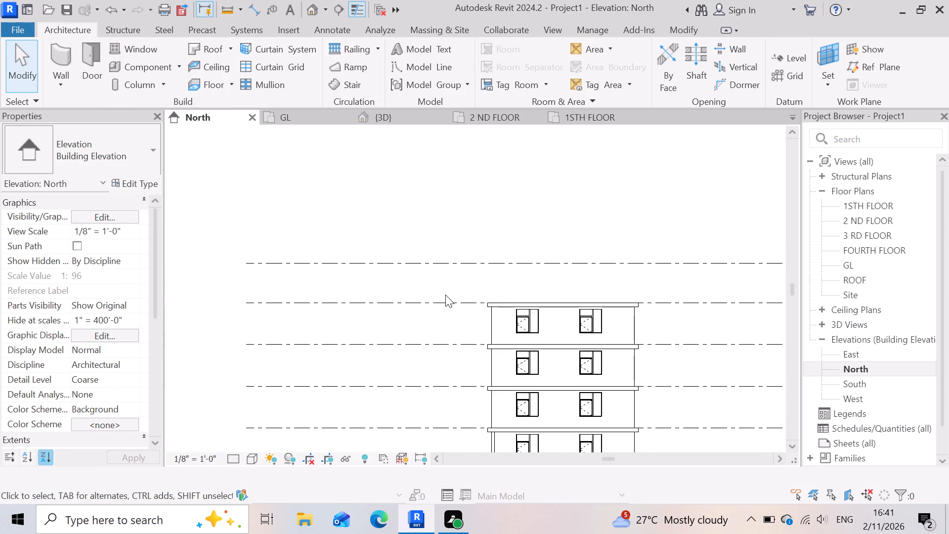
scroll(483, 285, down, 3)
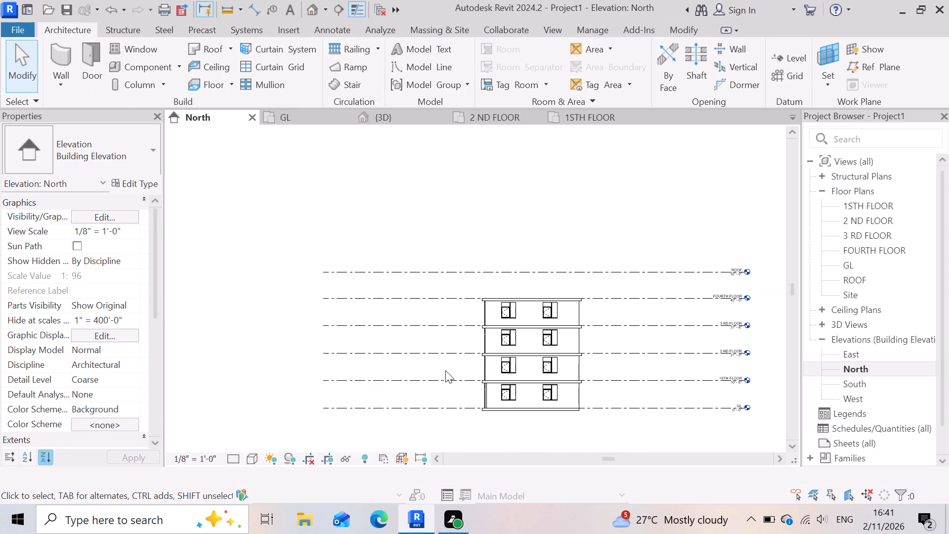
shift+middle_drag(446, 359, 452, 338)
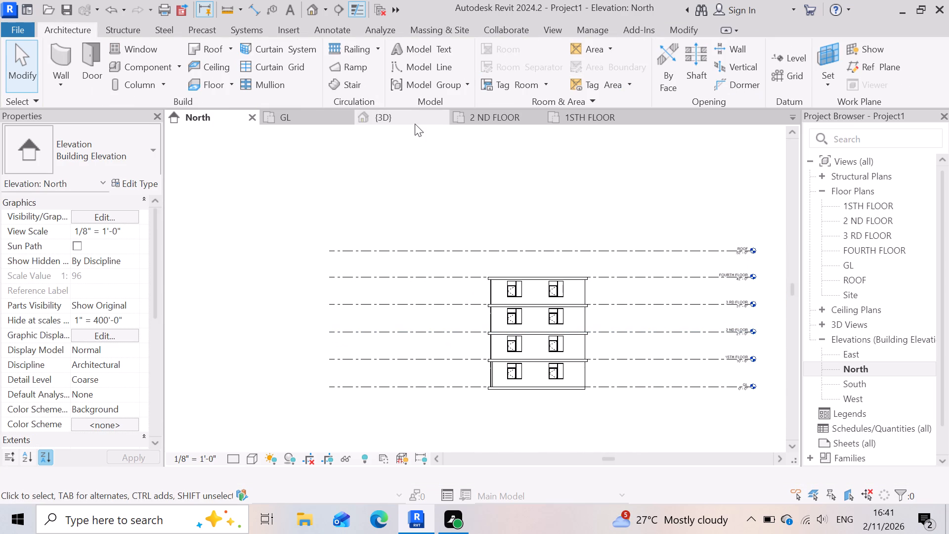
click(415, 124)
scroll(506, 326, down, 3)
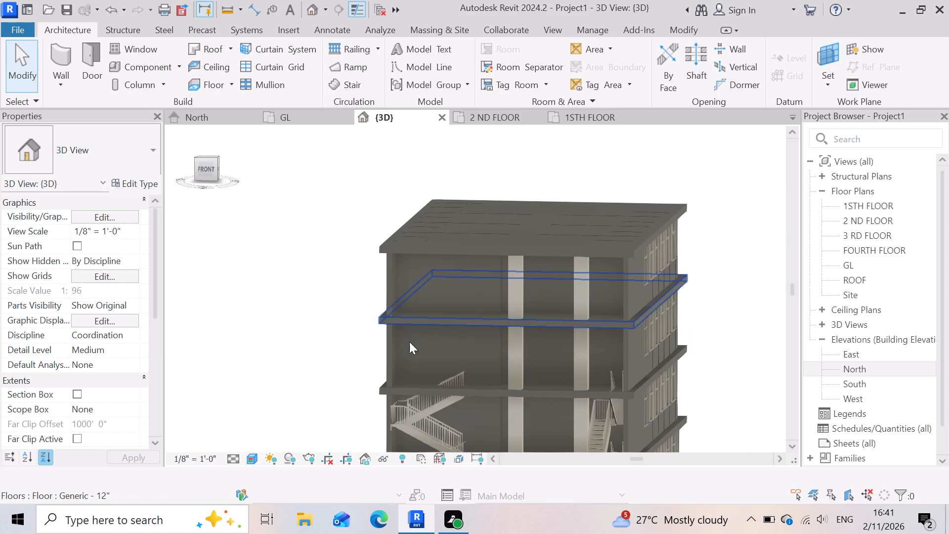
shift+middle_drag(394, 336, 419, 311)
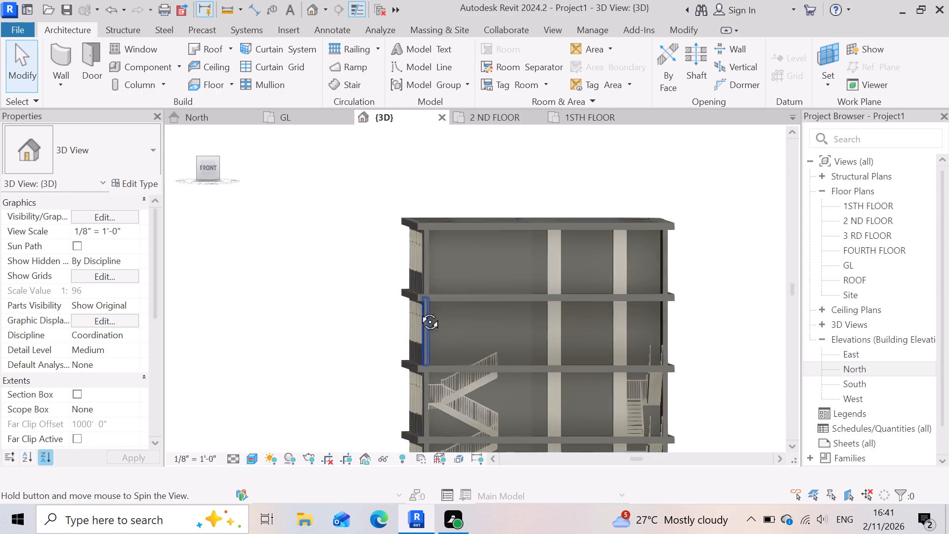
shift+middle_drag(419, 311, 428, 288)
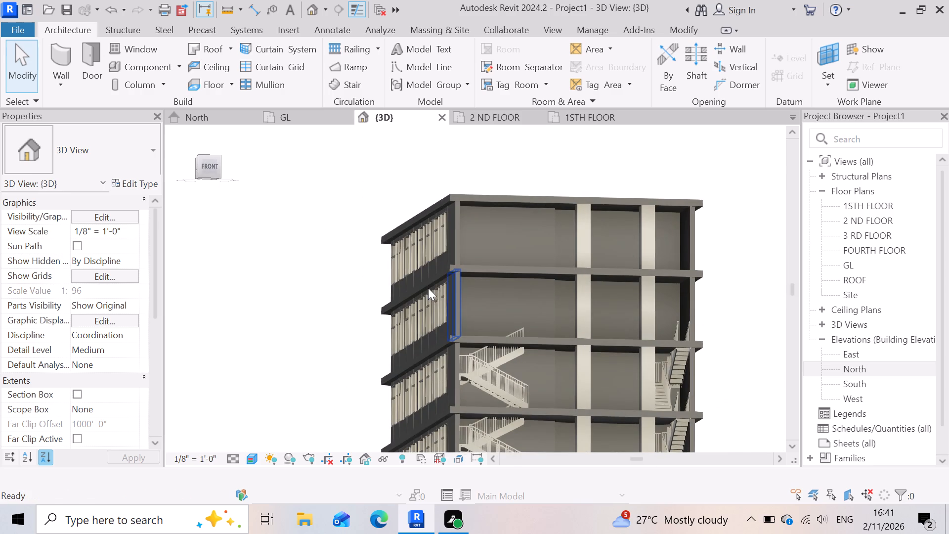
scroll(414, 273, down, 3)
shift+middle_drag(650, 339, 655, 376)
shift+scroll(650, 339, down, 1)
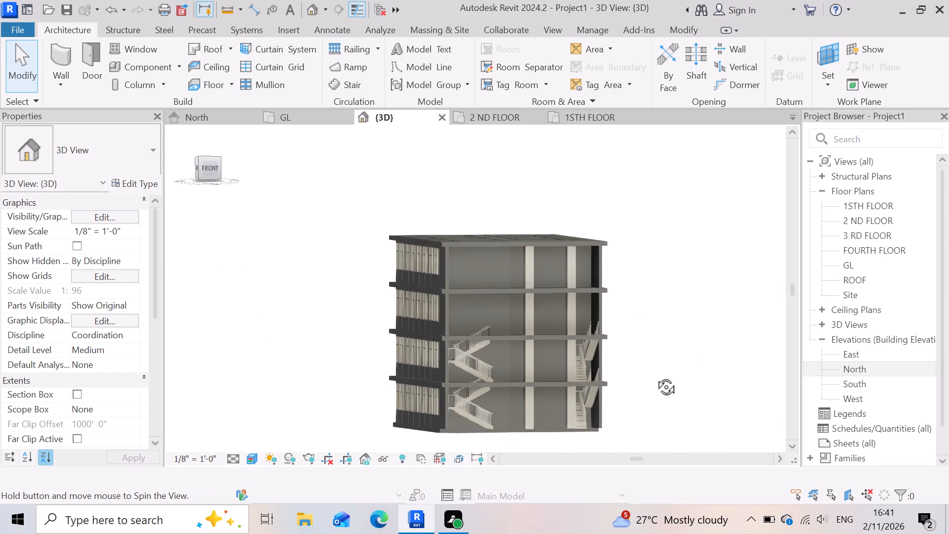
shift+middle_drag(655, 376, 656, 386)
scroll(561, 423, up, 5)
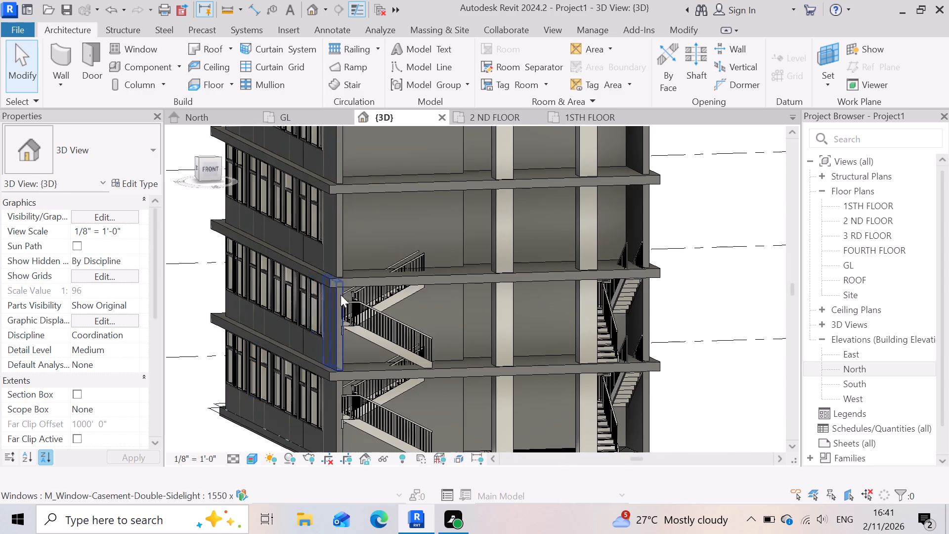
scroll(344, 294, down, 2)
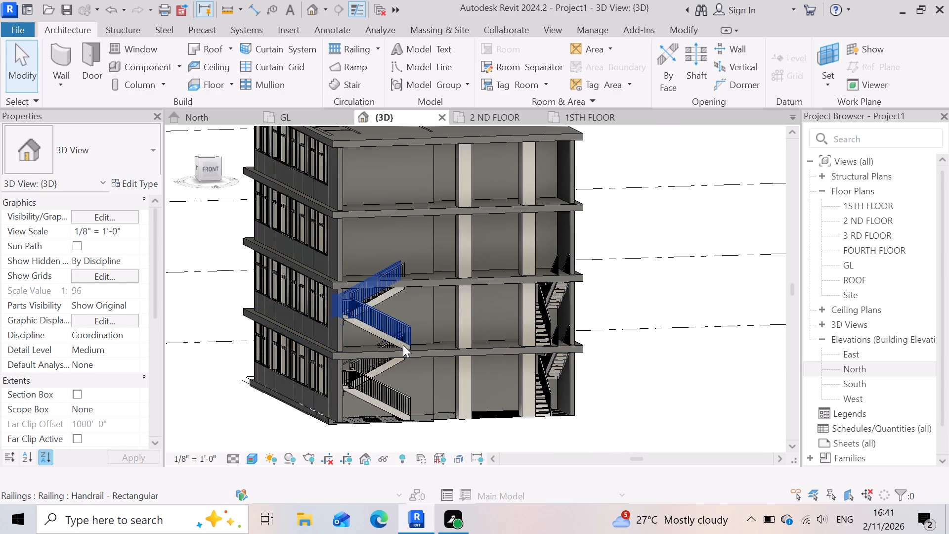
scroll(419, 358, down, 3)
Inspect closely in 3D where the stair flights meet the lower floor slabs and columns.
scroll(429, 364, up, 8)
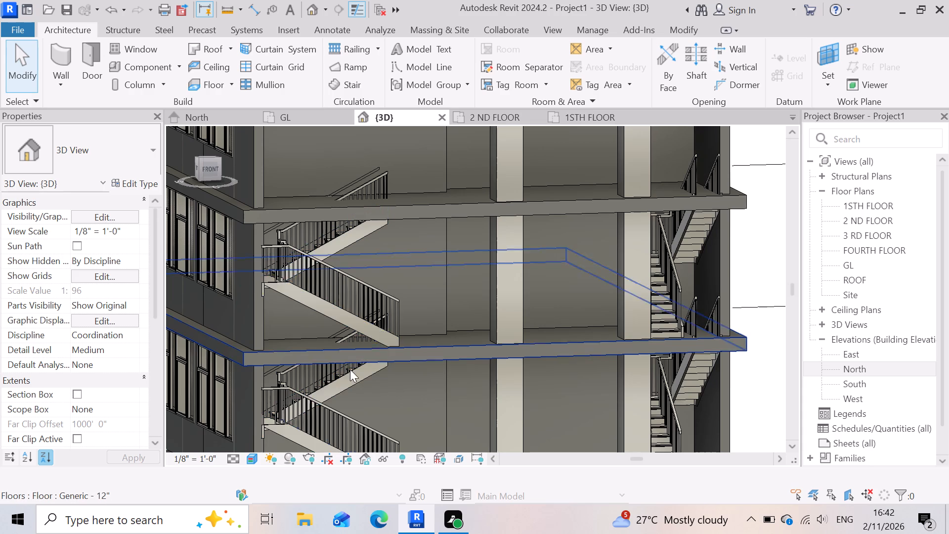
scroll(358, 321, up, 3)
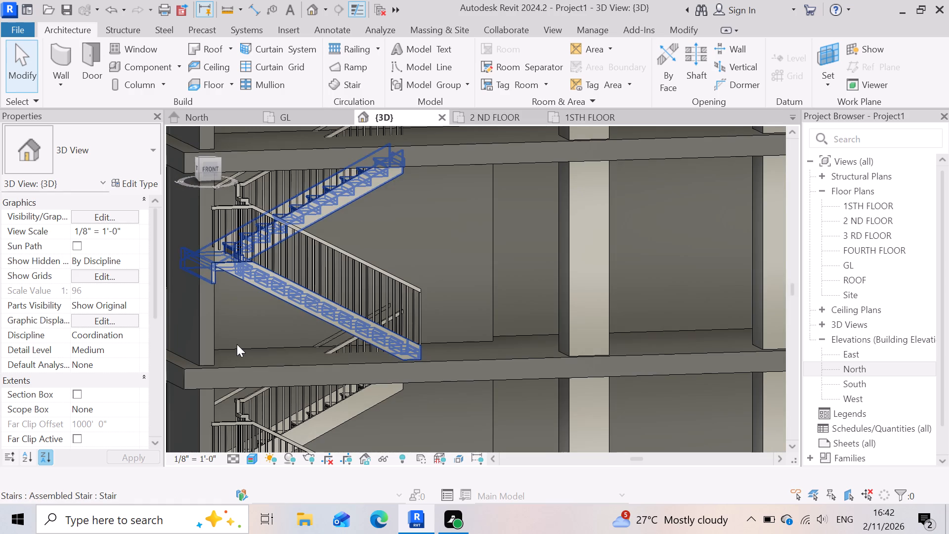
scroll(299, 339, down, 4)
scroll(493, 375, up, 6)
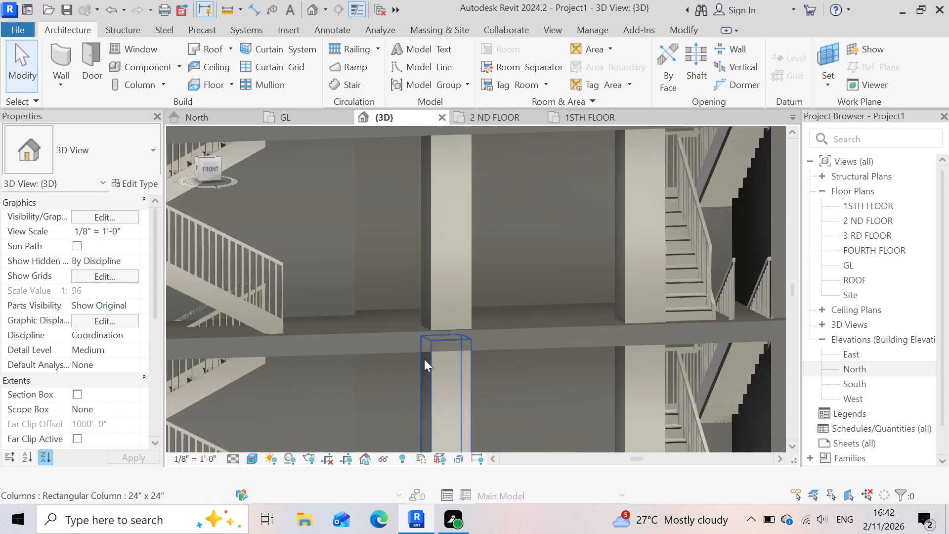
scroll(424, 359, up, 4)
scroll(351, 336, down, 5)
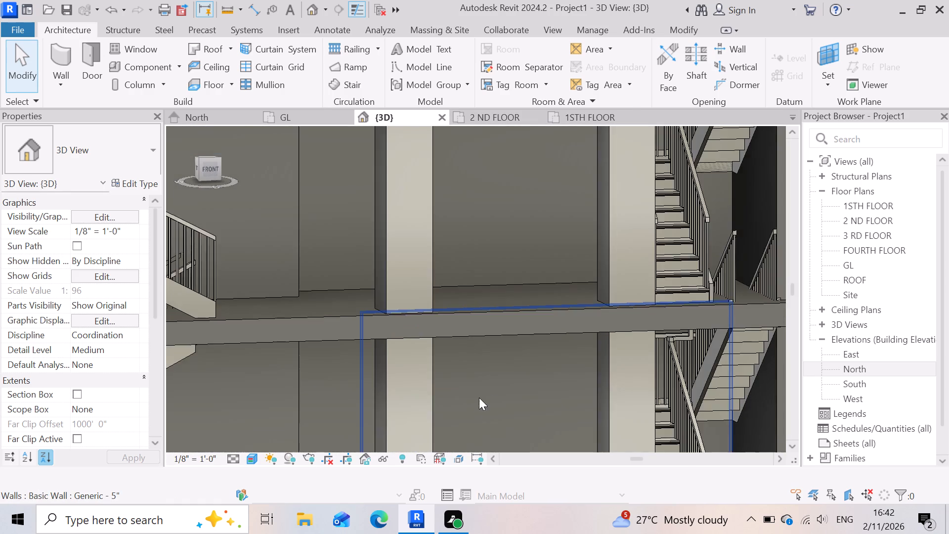
scroll(492, 397, down, 4)
scroll(346, 381, up, 7)
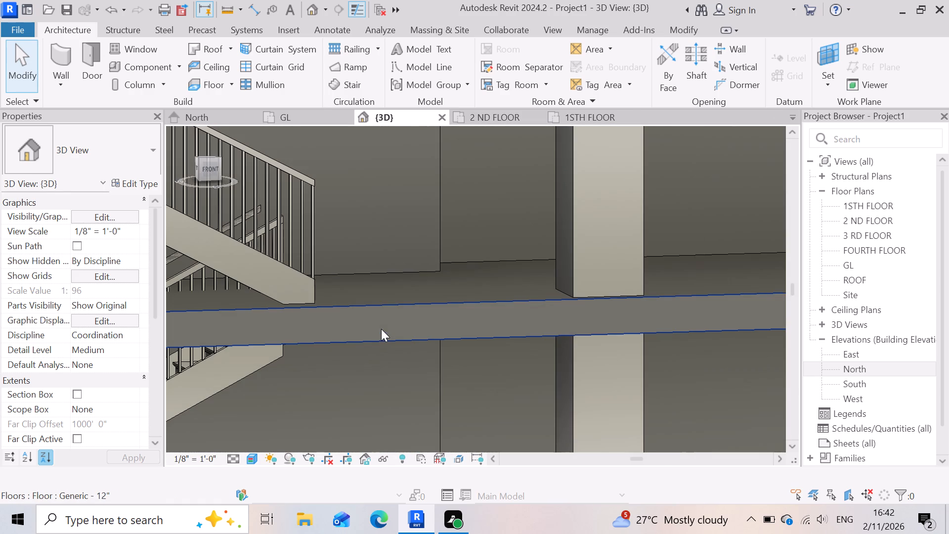
Open the 1STH FLOOR slab's boundary for editing and inspect its front edge beside the stairs.
click(381, 329)
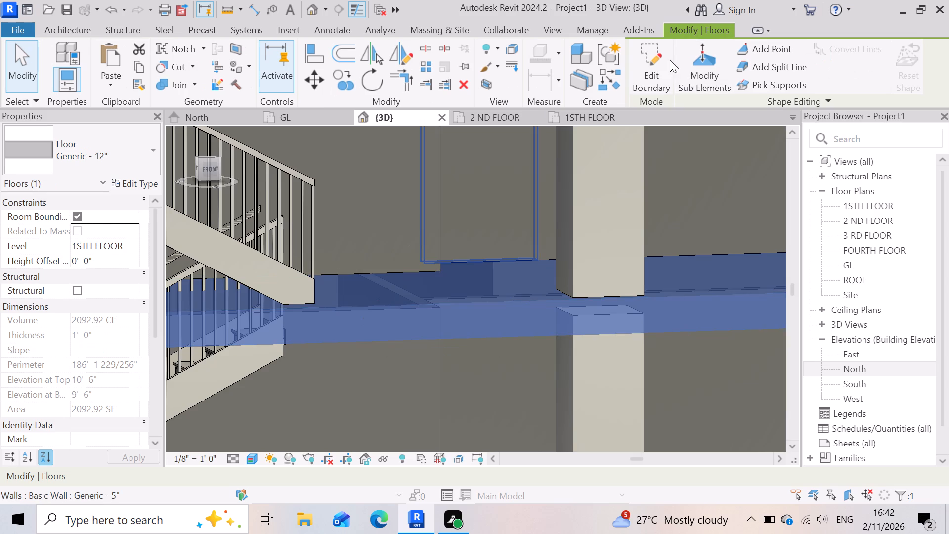
click(664, 60)
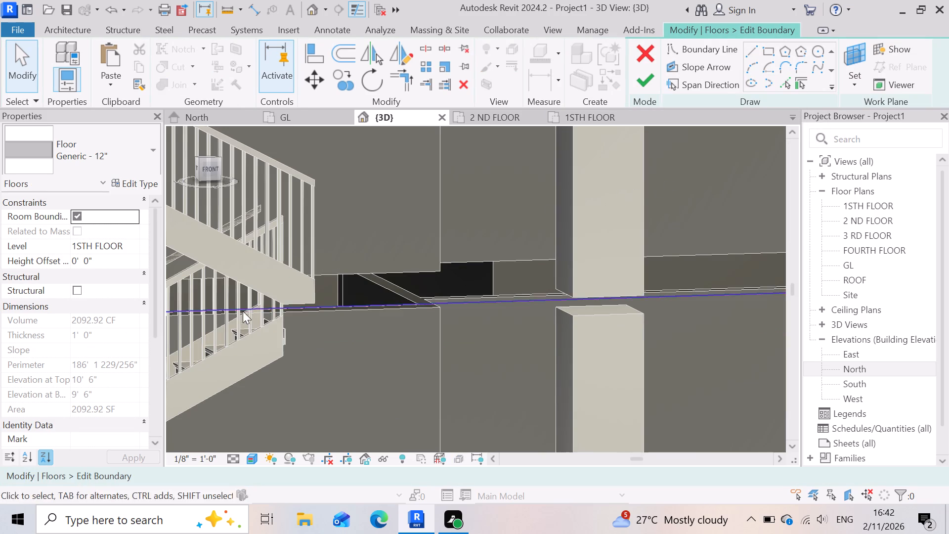
scroll(295, 308, up, 6)
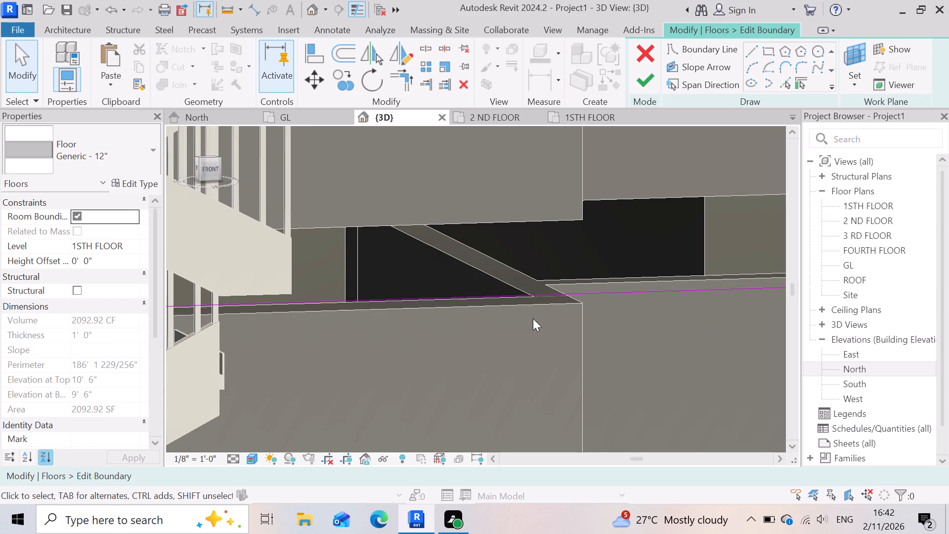
scroll(533, 318, down, 7)
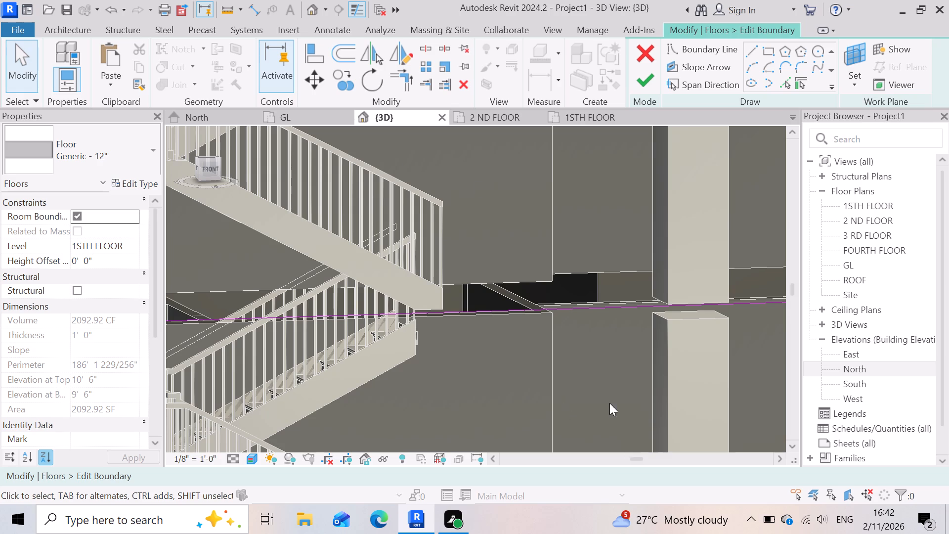
scroll(601, 320, down, 4)
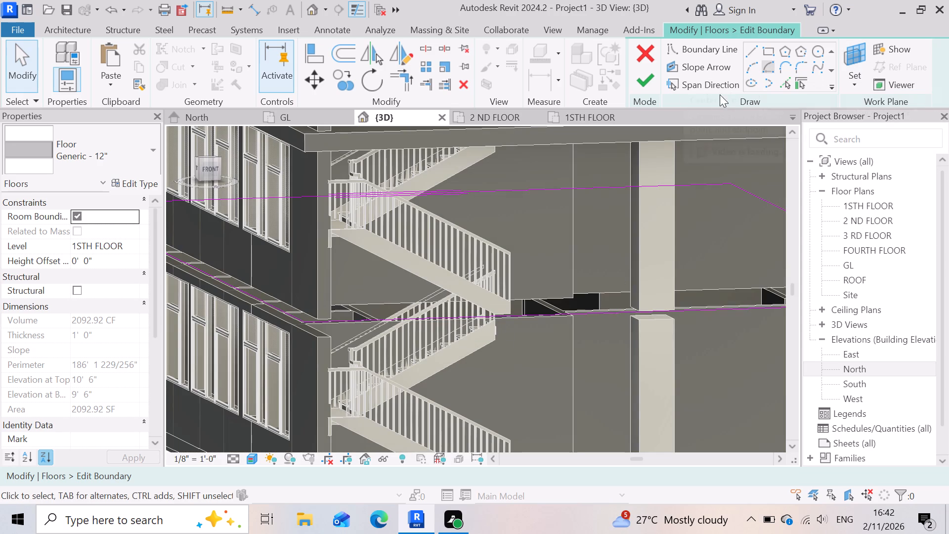
scroll(620, 318, up, 6)
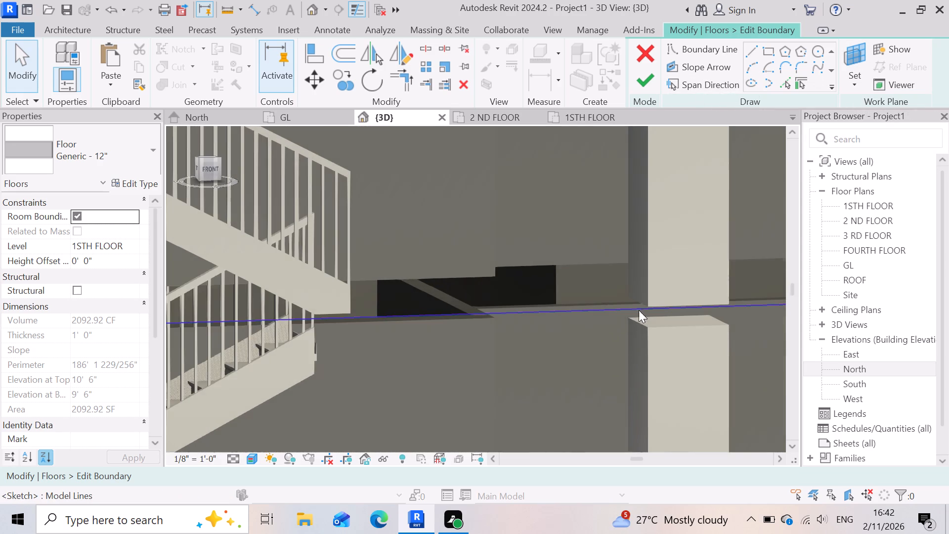
scroll(626, 315, down, 4)
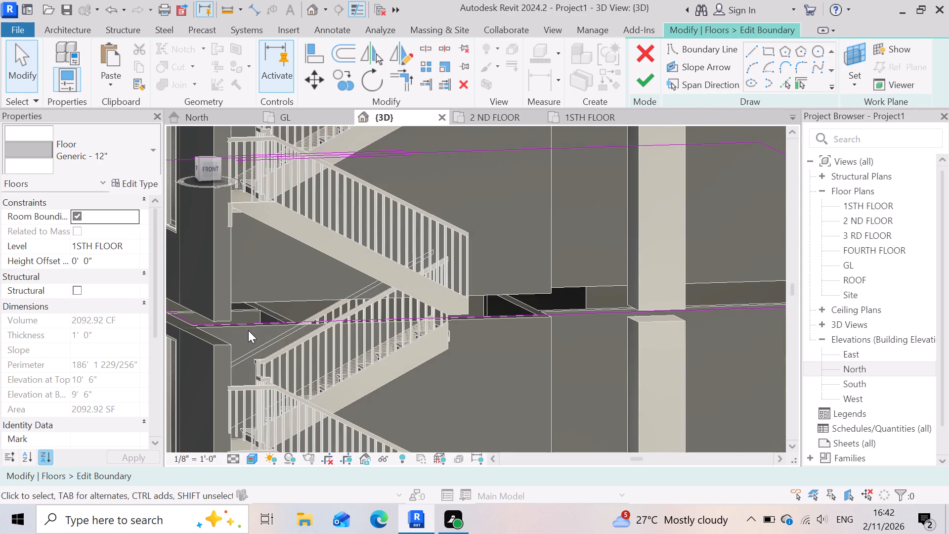
scroll(478, 339, up, 4)
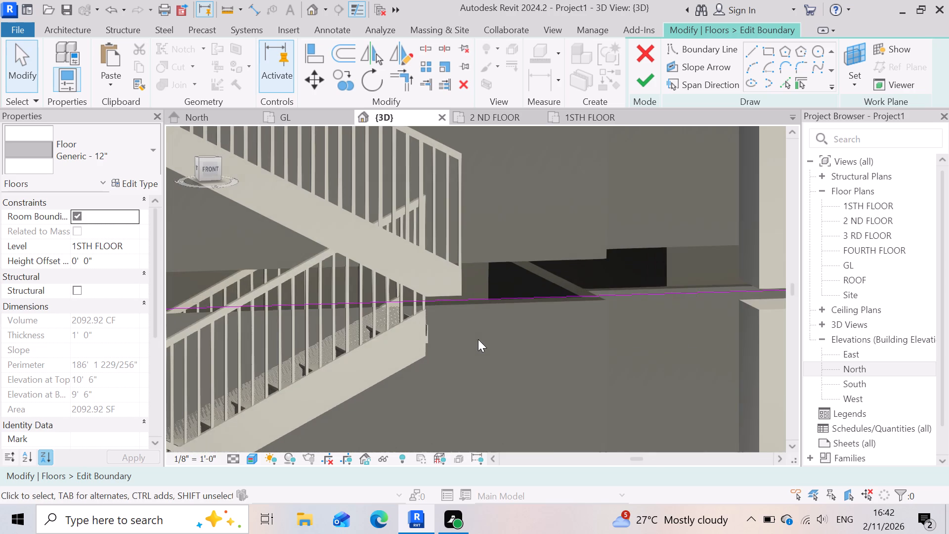
click(570, 296)
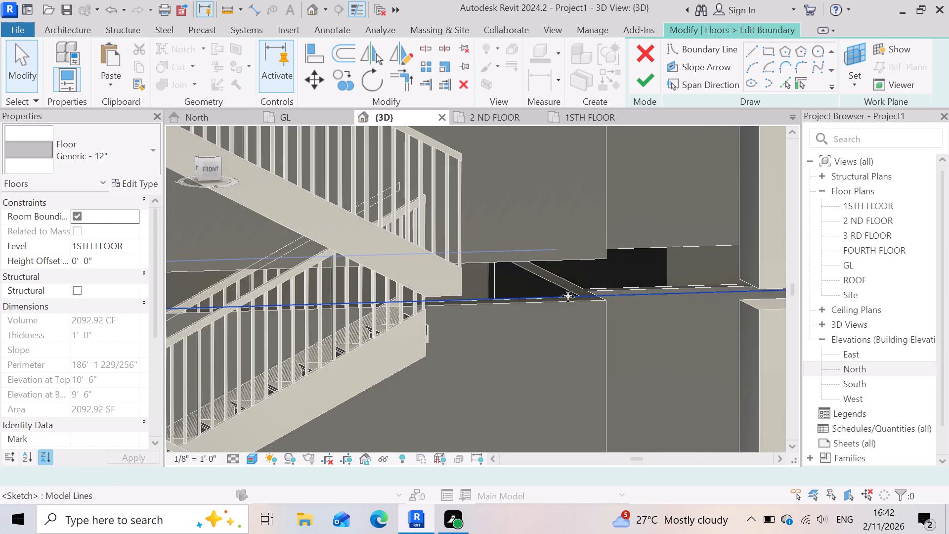
scroll(567, 297, up, 3)
scroll(603, 326, down, 4)
scroll(594, 282, up, 7)
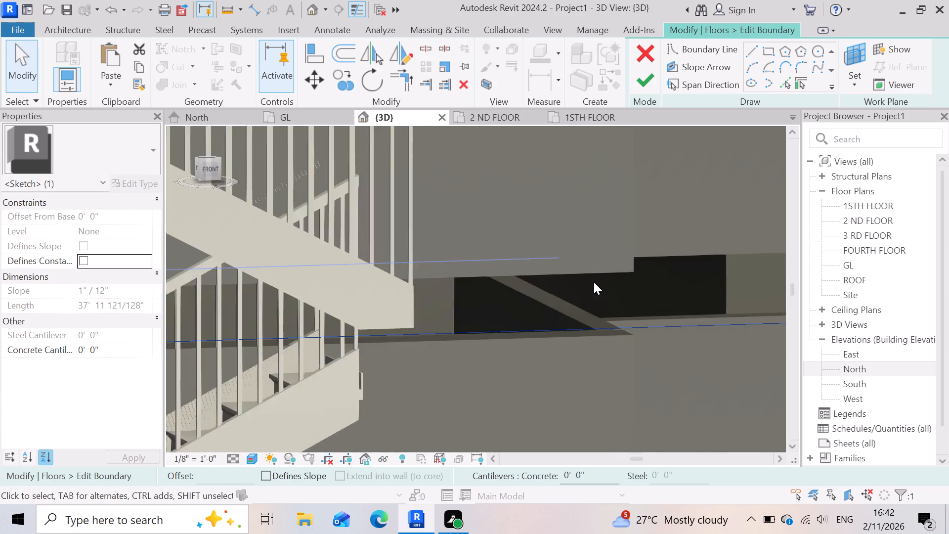
scroll(587, 307, down, 13)
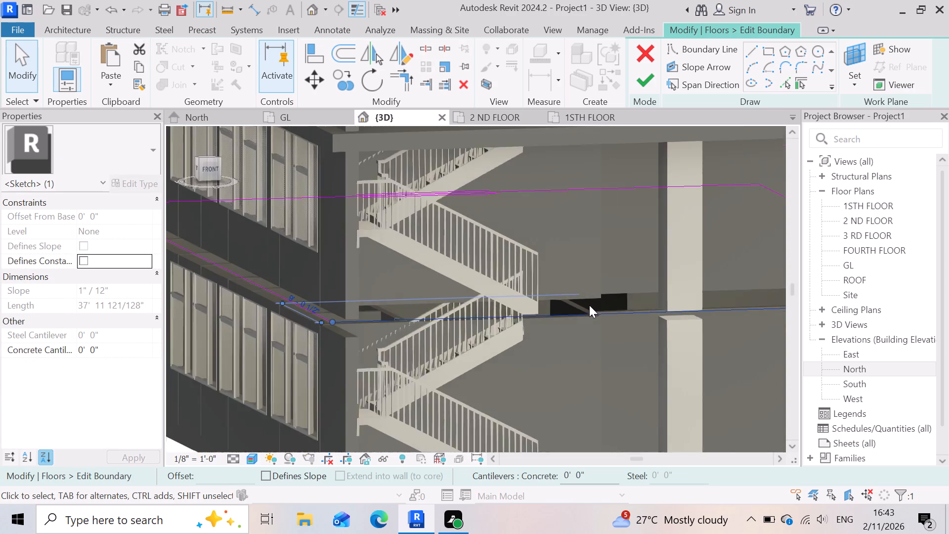
scroll(589, 305, down, 3)
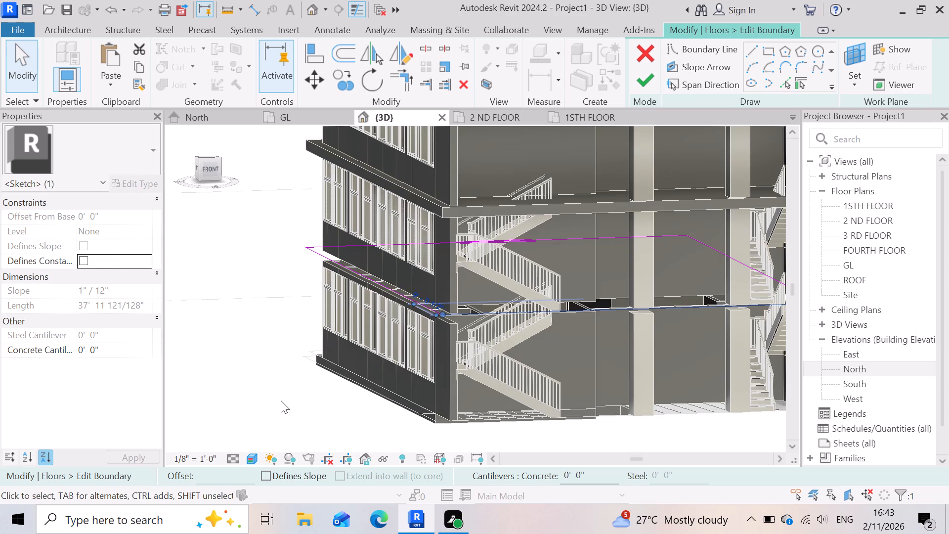
click(281, 400)
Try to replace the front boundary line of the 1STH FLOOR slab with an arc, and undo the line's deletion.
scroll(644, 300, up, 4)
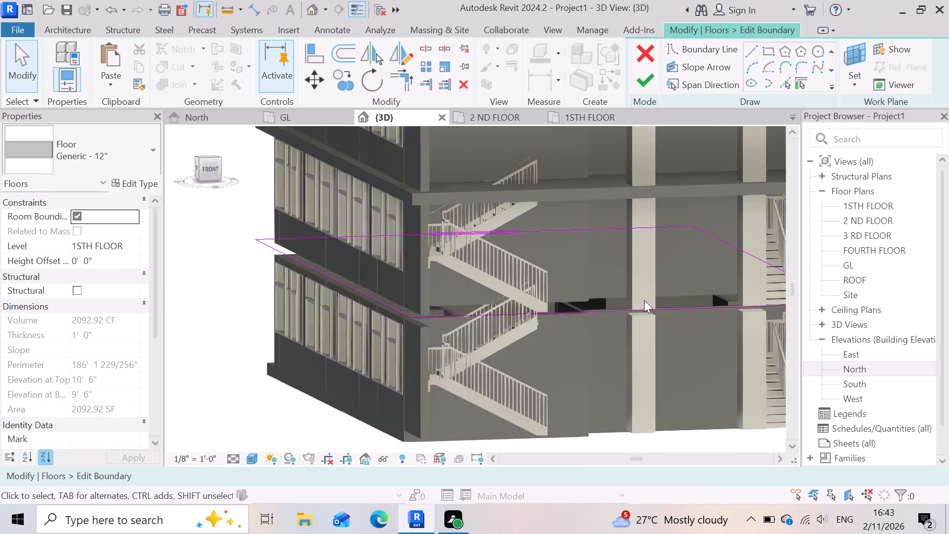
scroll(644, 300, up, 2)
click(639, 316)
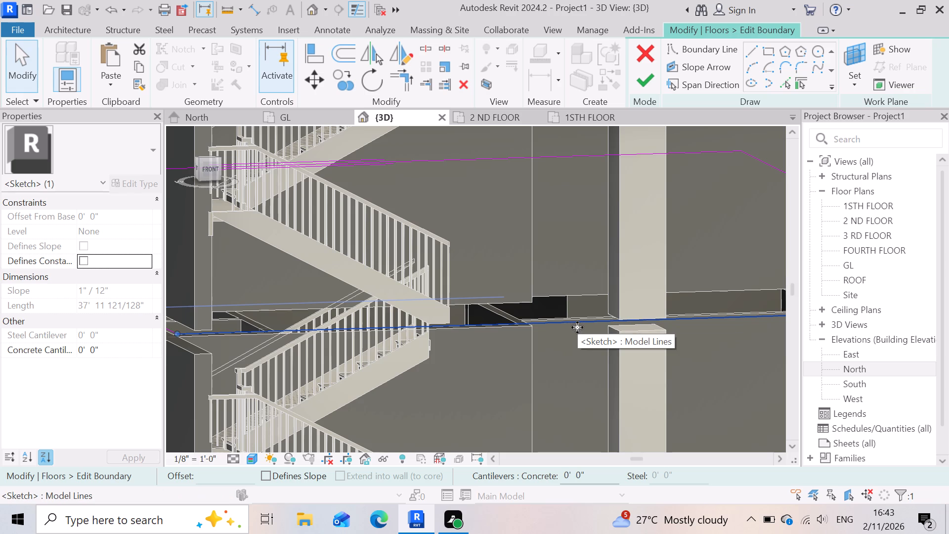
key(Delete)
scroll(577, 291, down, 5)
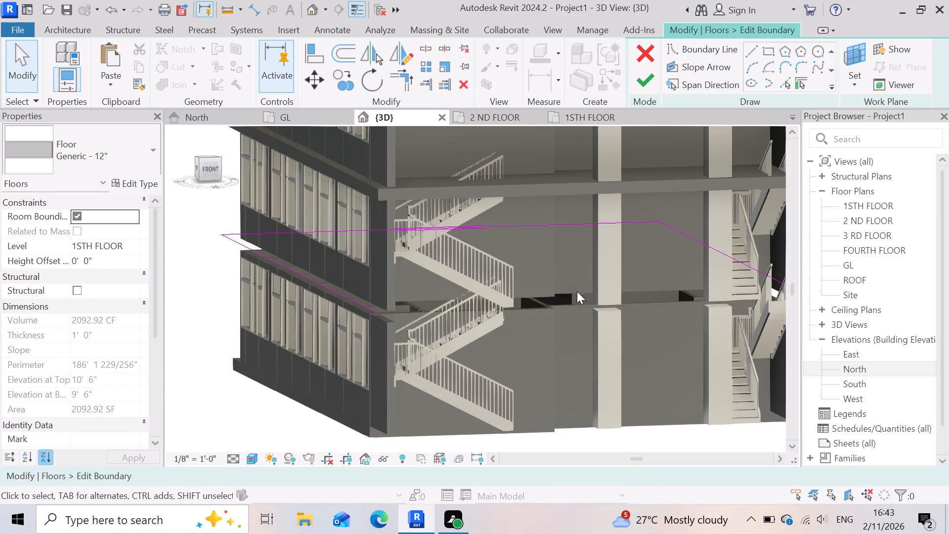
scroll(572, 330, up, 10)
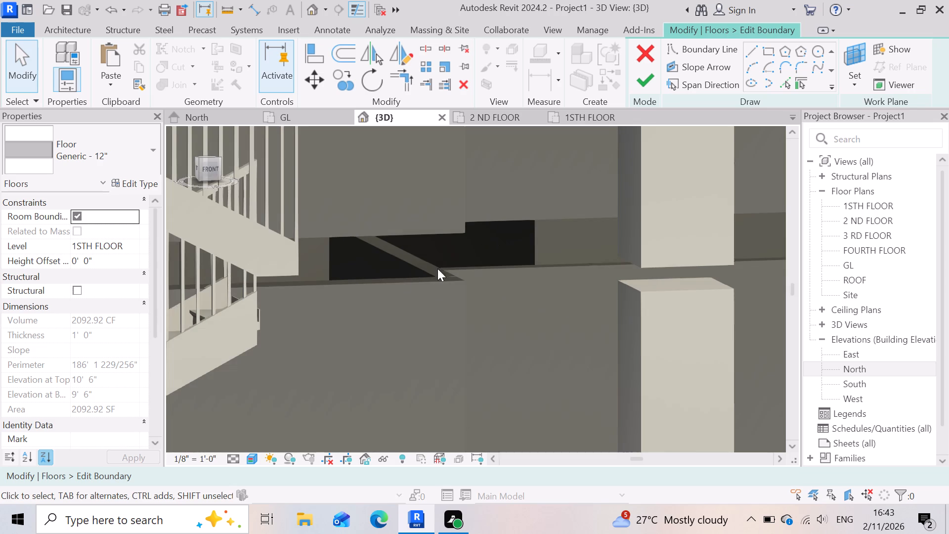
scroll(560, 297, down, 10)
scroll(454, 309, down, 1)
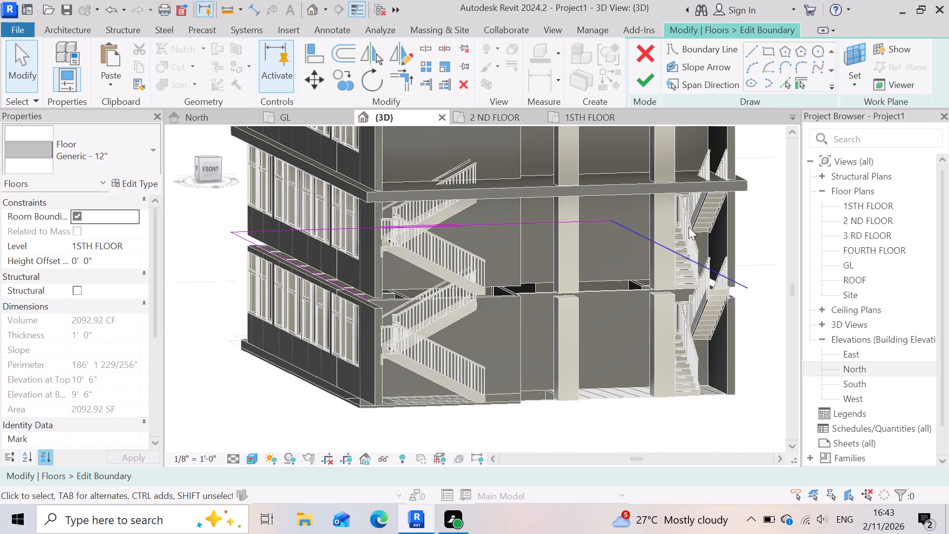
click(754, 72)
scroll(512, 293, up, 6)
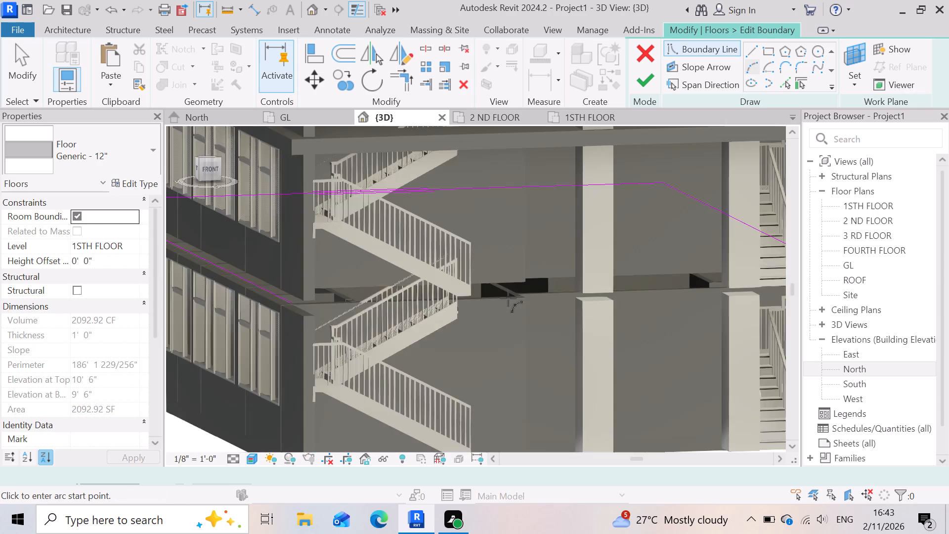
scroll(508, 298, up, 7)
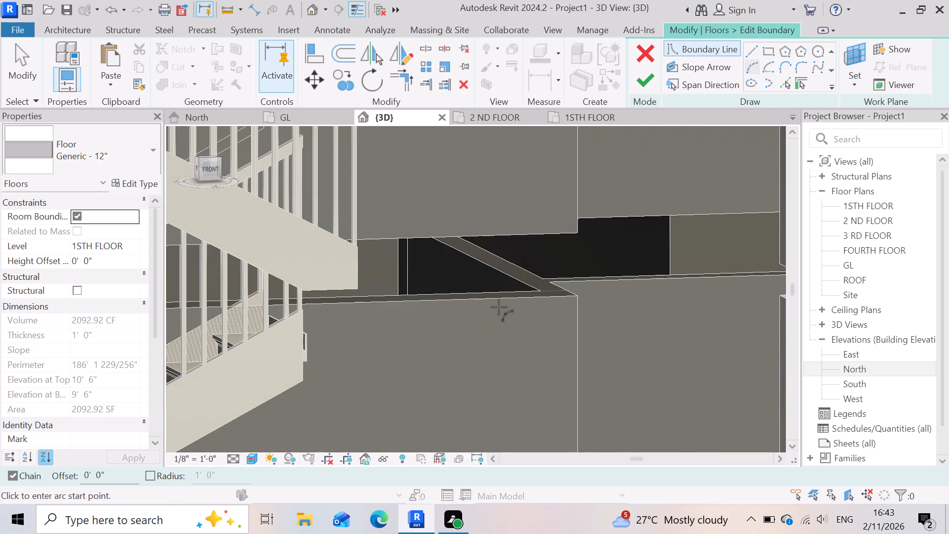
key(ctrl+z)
Finish the 1STH FLOOR slab's boundary edit and attach the walls that reach its level to its bottom.
scroll(527, 307, down, 3)
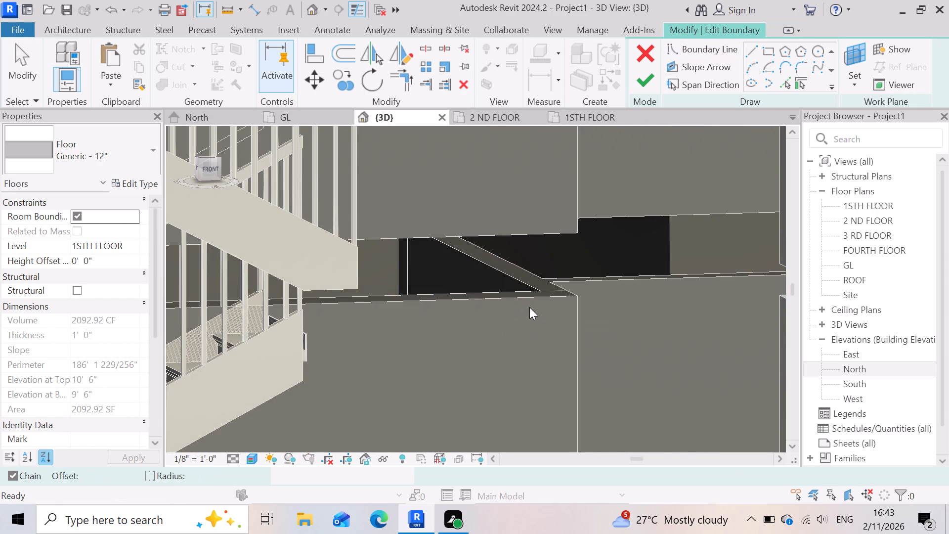
scroll(529, 307, down, 4)
click(644, 85)
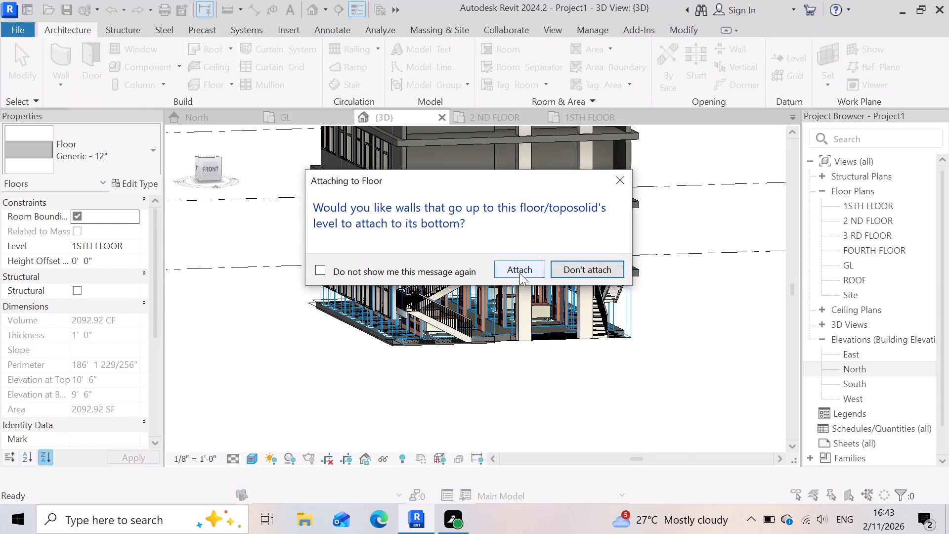
click(519, 273)
Examine the front staircases and the area between them in the GL floor plan.
scroll(501, 380, up, 3)
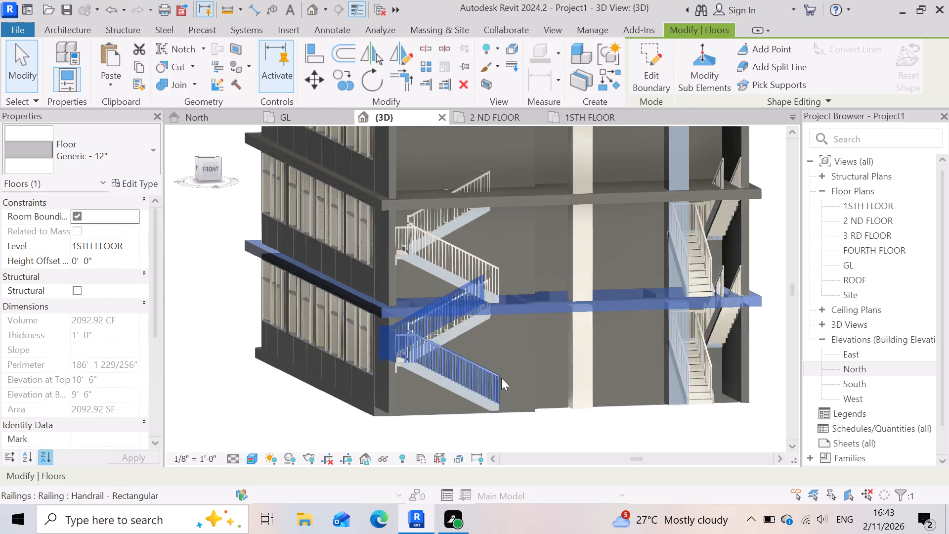
click(312, 116)
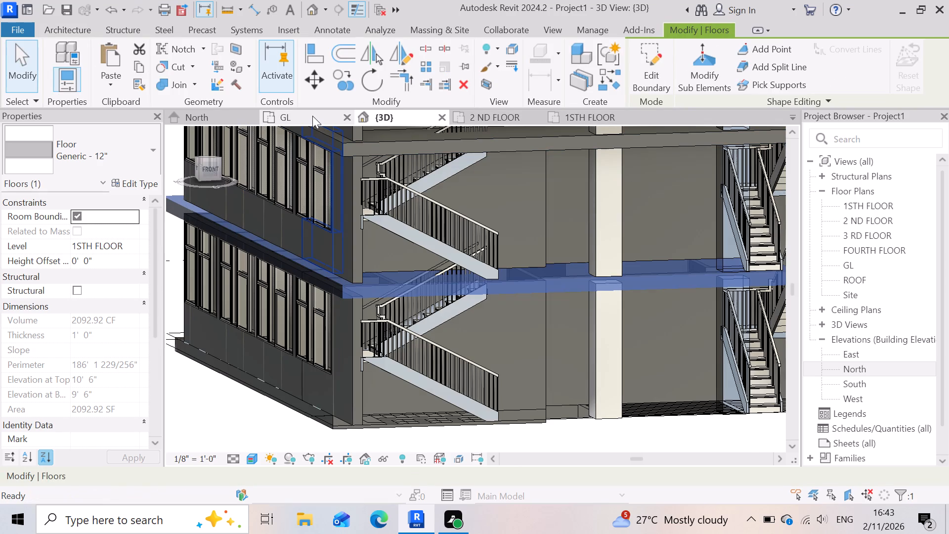
scroll(453, 406, up, 3)
scroll(491, 377, down, 1)
scroll(519, 326, up, 5)
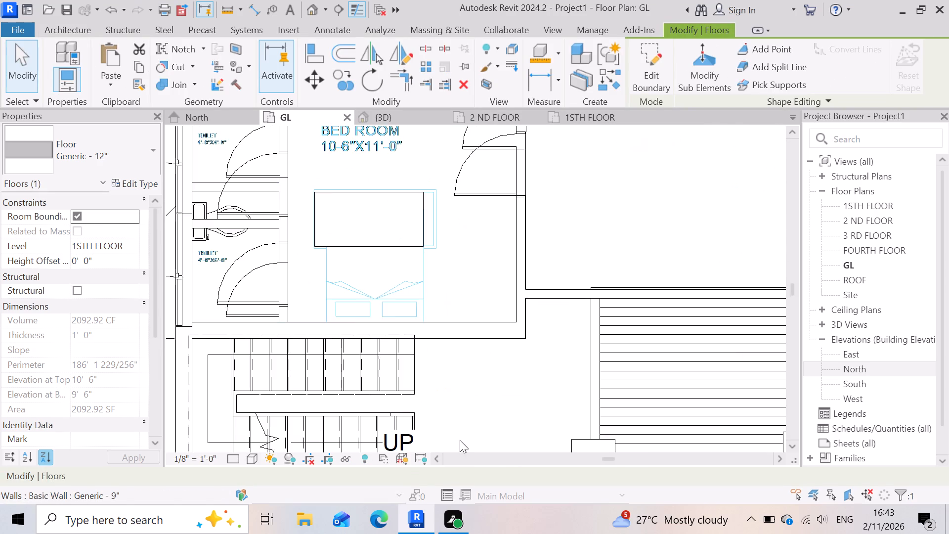
scroll(455, 407, up, 4)
scroll(465, 393, down, 10)
scroll(496, 373, up, 4)
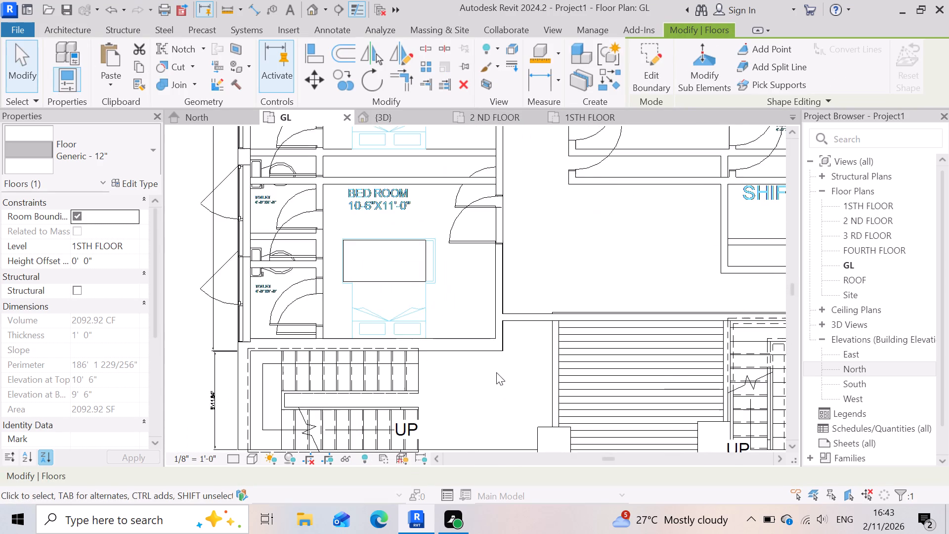
scroll(465, 363, up, 5)
scroll(520, 339, down, 9)
scroll(436, 346, up, 3)
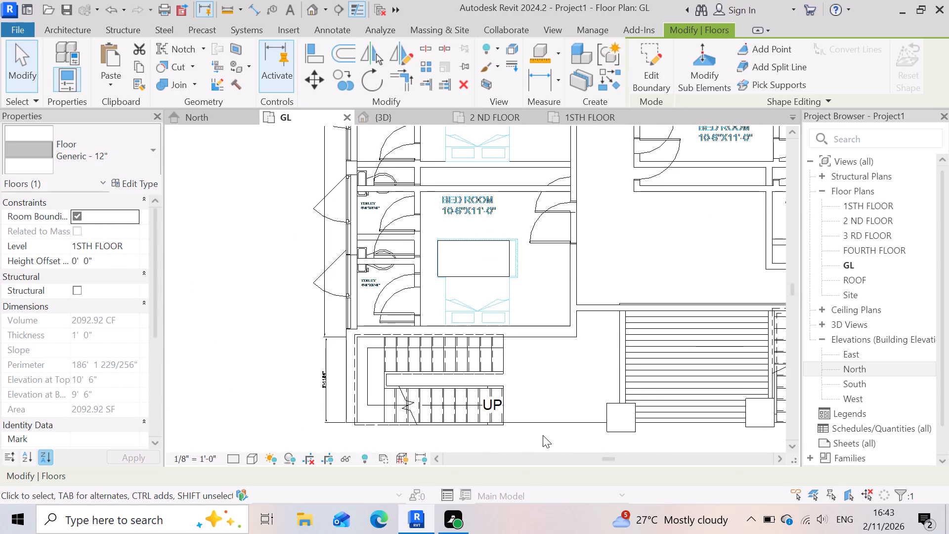
scroll(546, 434, down, 2)
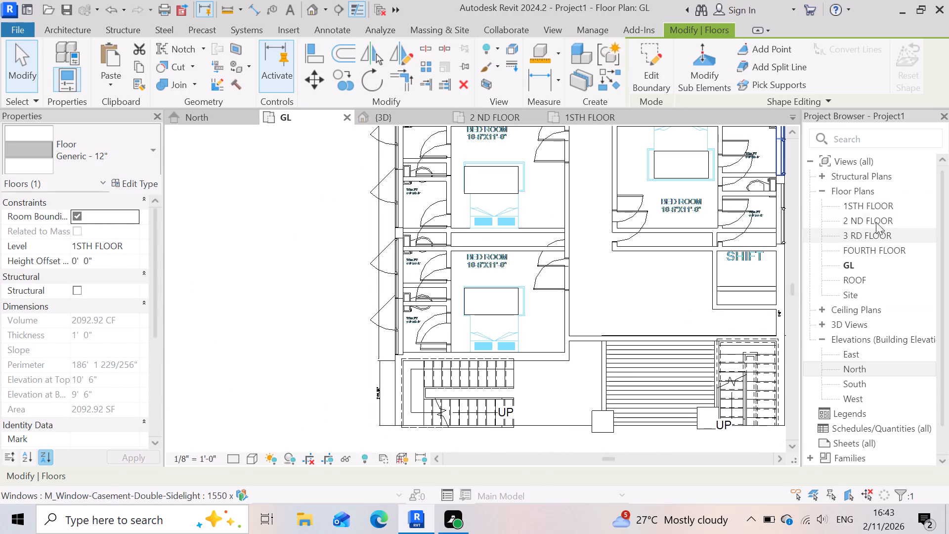
Open the 1STH FLOOR plan and examine the front stairs, corridor walls and slab edge.
double_click(890, 207)
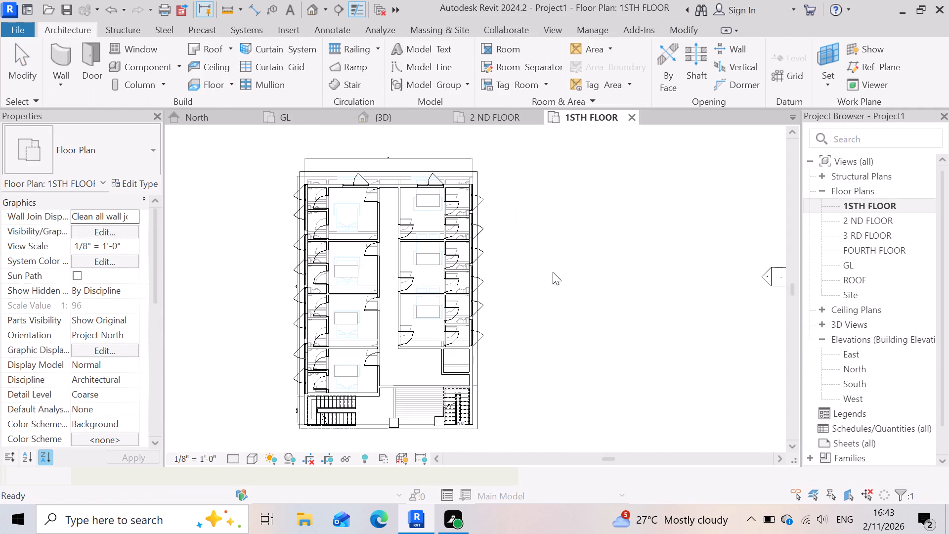
scroll(634, 302, down, 3)
click(702, 344)
scroll(447, 380, up, 3)
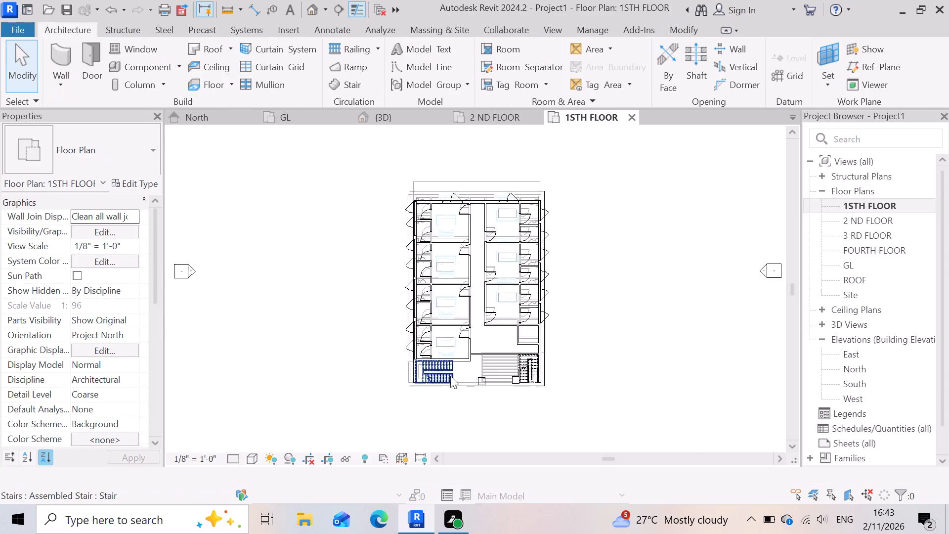
scroll(450, 376, up, 10)
scroll(584, 373, down, 3)
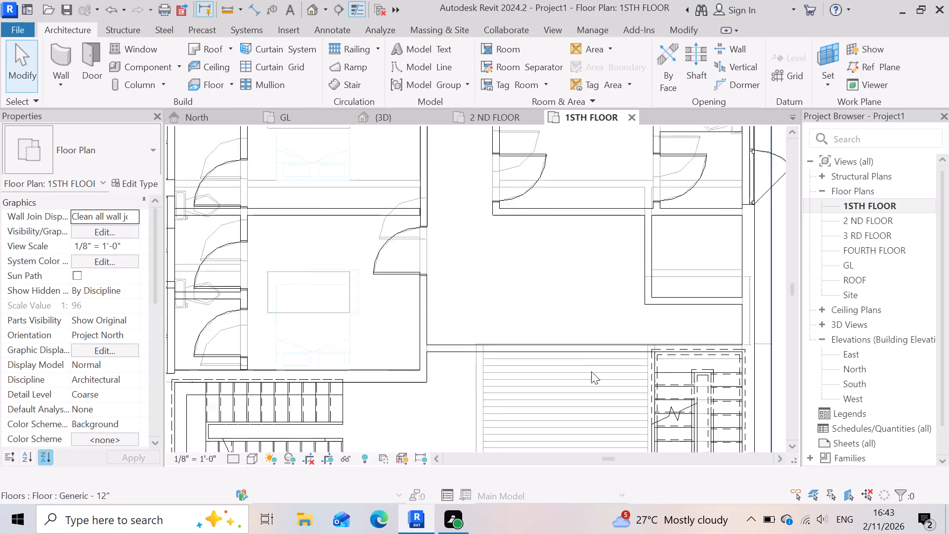
scroll(577, 365, down, 3)
scroll(677, 286, up, 1)
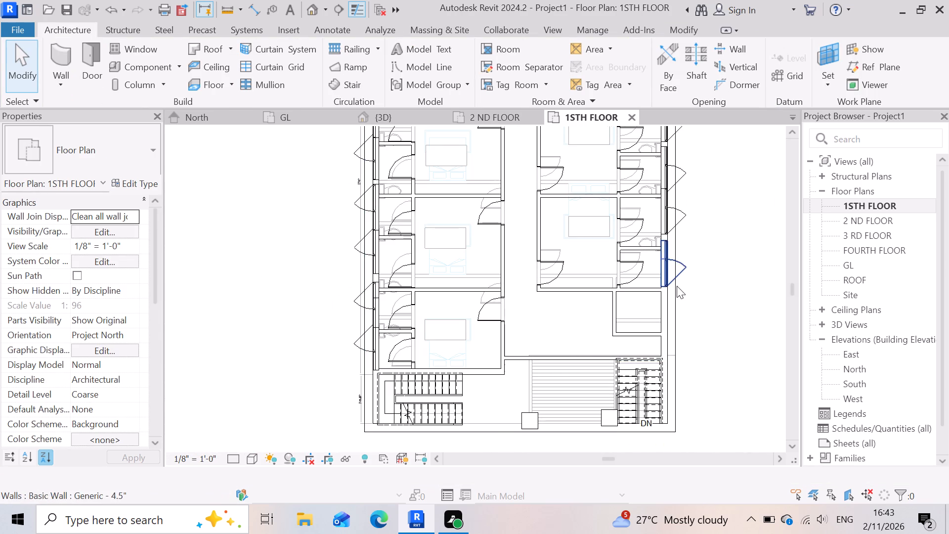
scroll(580, 294, up, 3)
scroll(487, 290, up, 2)
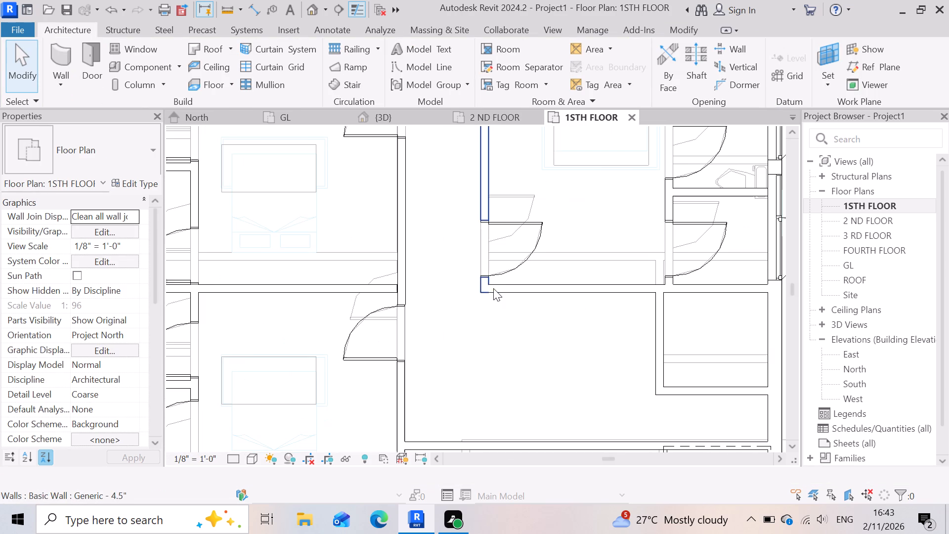
scroll(578, 308, down, 6)
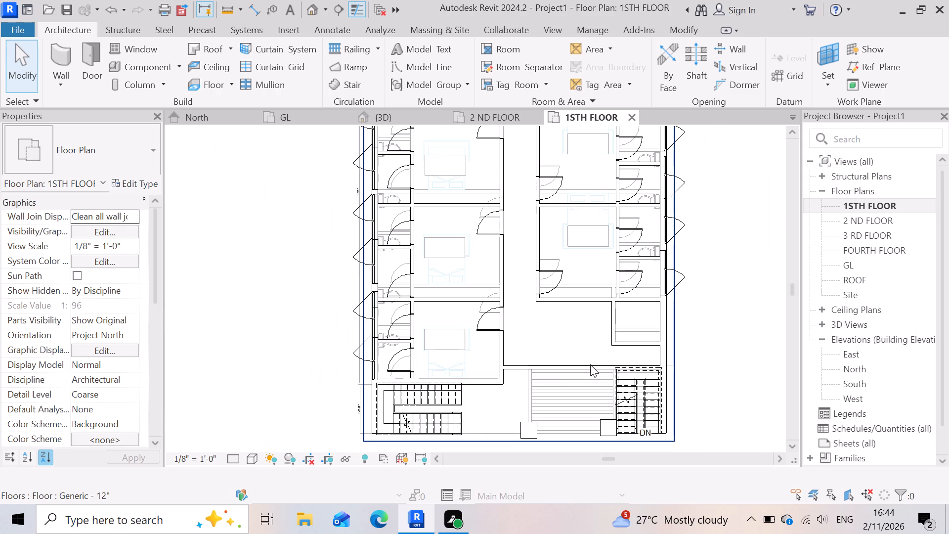
scroll(602, 384, down, 3)
scroll(575, 433, up, 8)
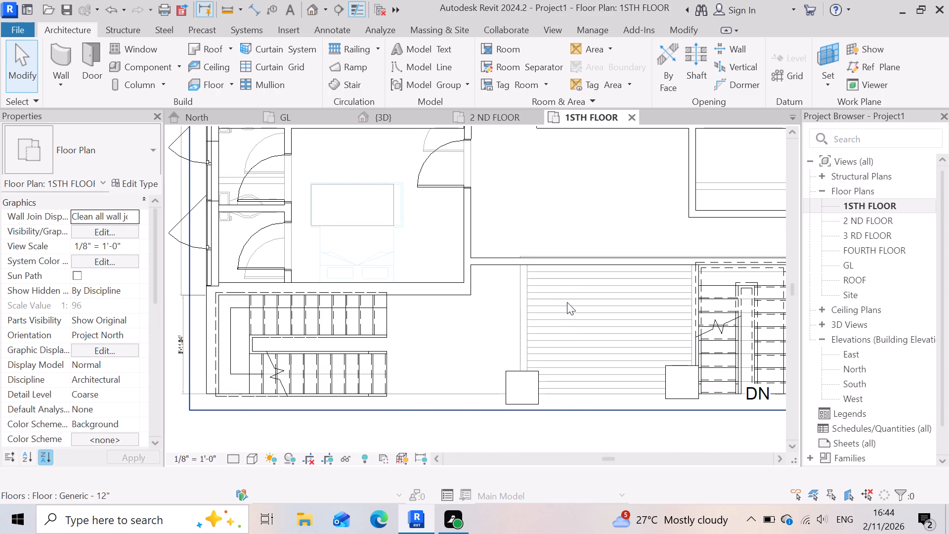
scroll(557, 231, up, 5)
scroll(479, 296, down, 5)
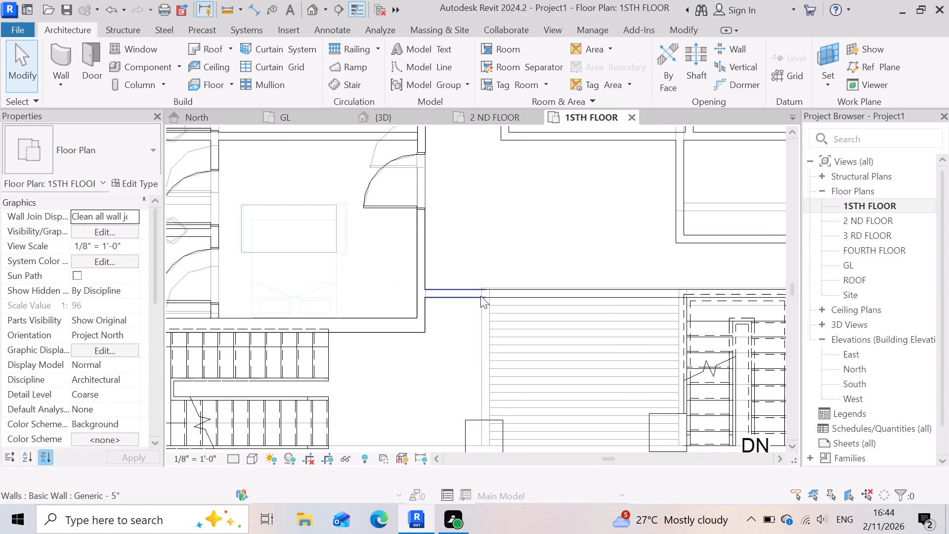
scroll(480, 296, down, 2)
scroll(442, 313, up, 6)
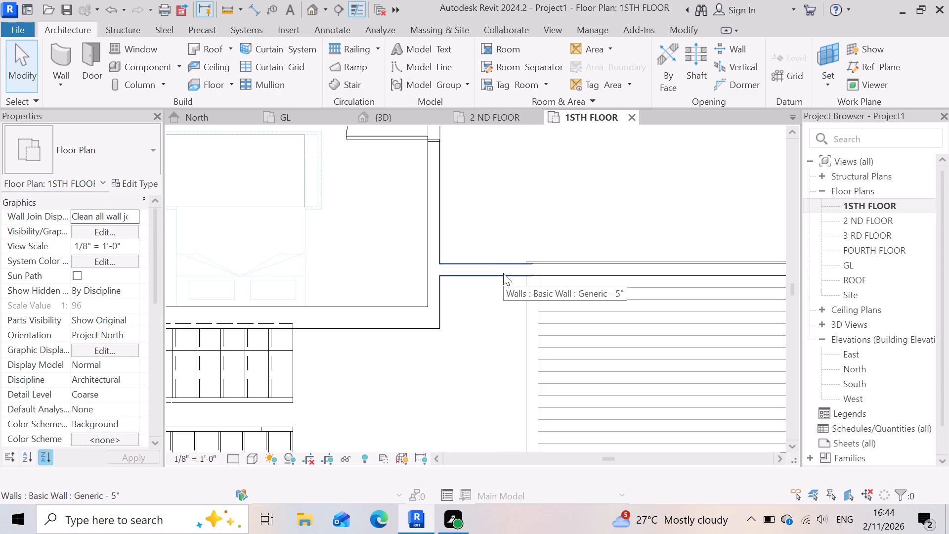
Inspect the two 5" wall segments behind the front stairs and the extent of the slab in the 1STH FLOOR plan.
click(503, 273)
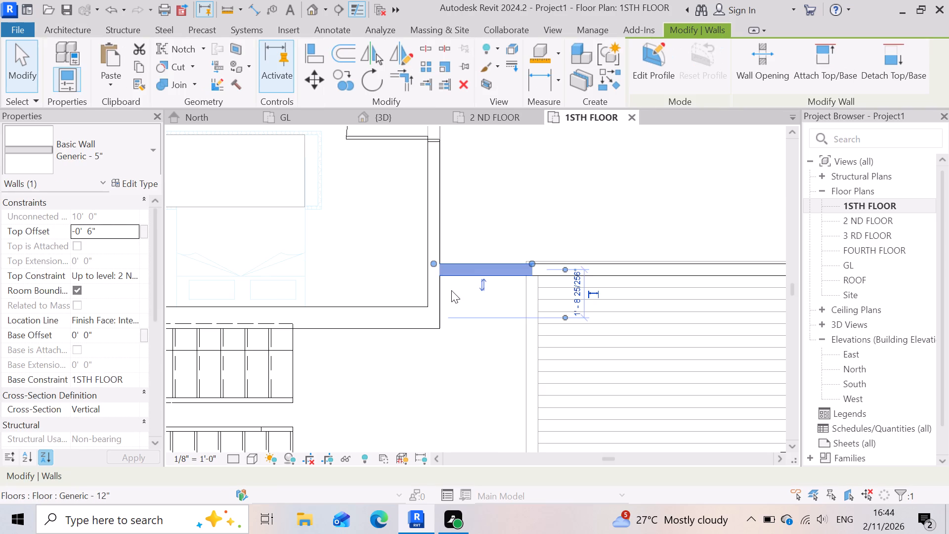
scroll(451, 290, down, 2)
click(603, 279)
scroll(604, 281, up, 5)
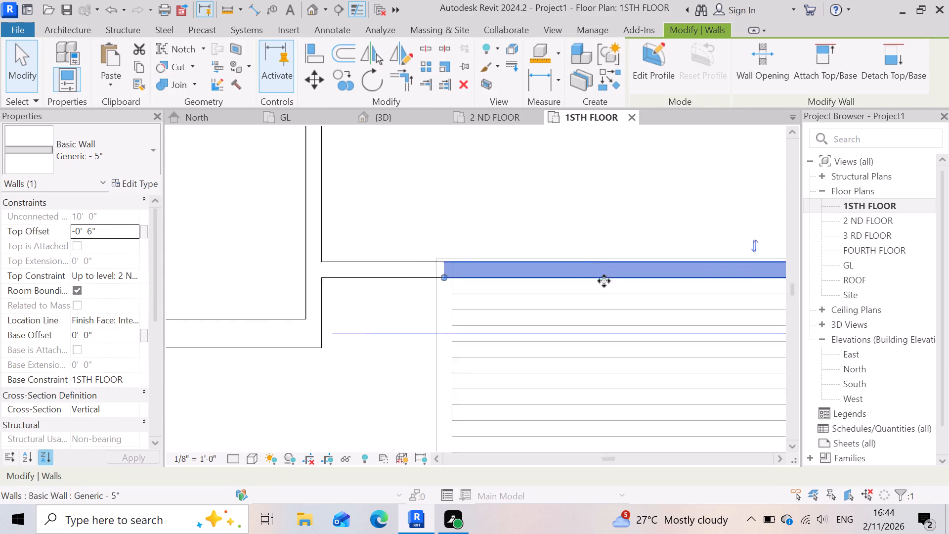
scroll(604, 281, up, 1)
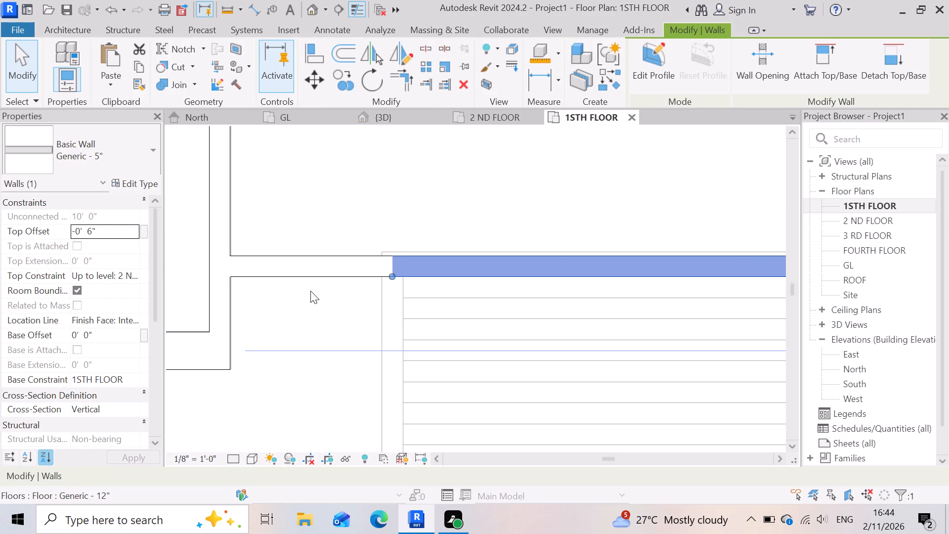
scroll(352, 282, down, 4)
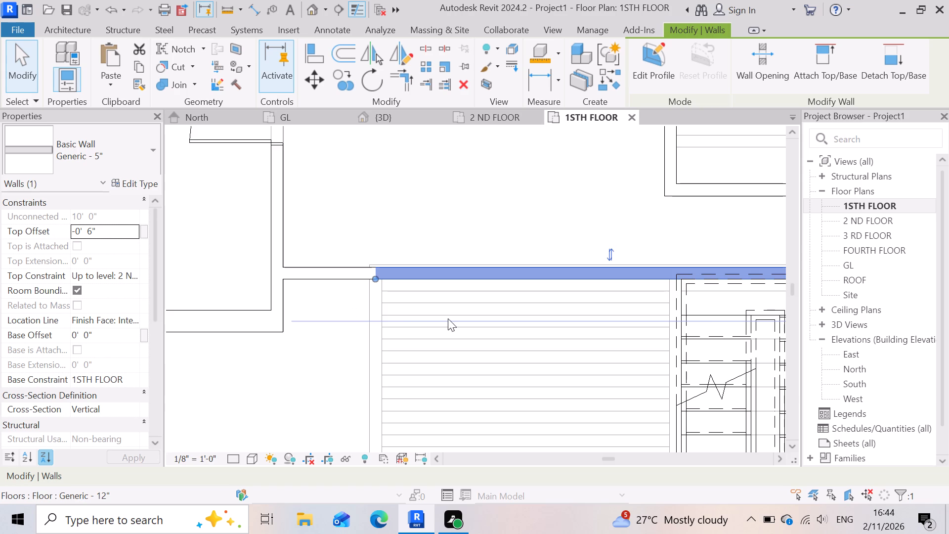
scroll(469, 310, up, 2)
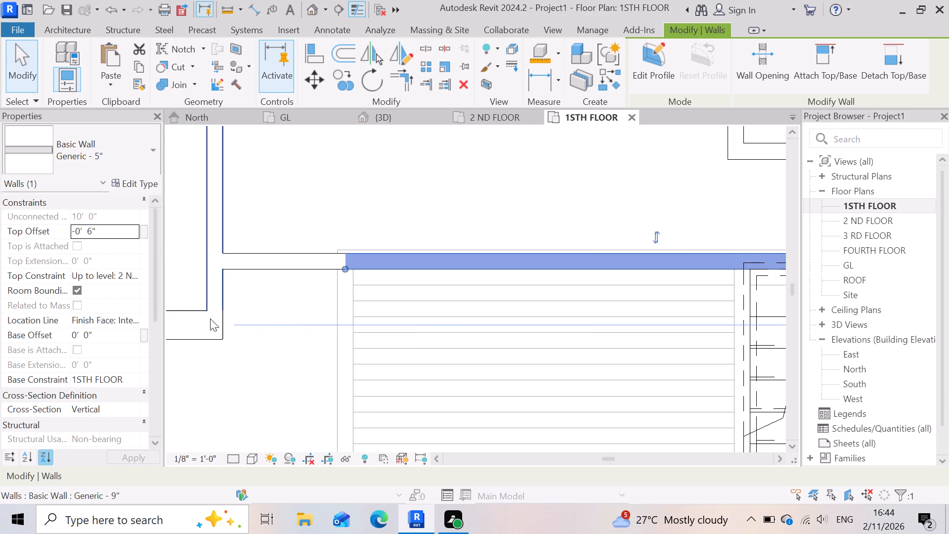
scroll(459, 311, down, 8)
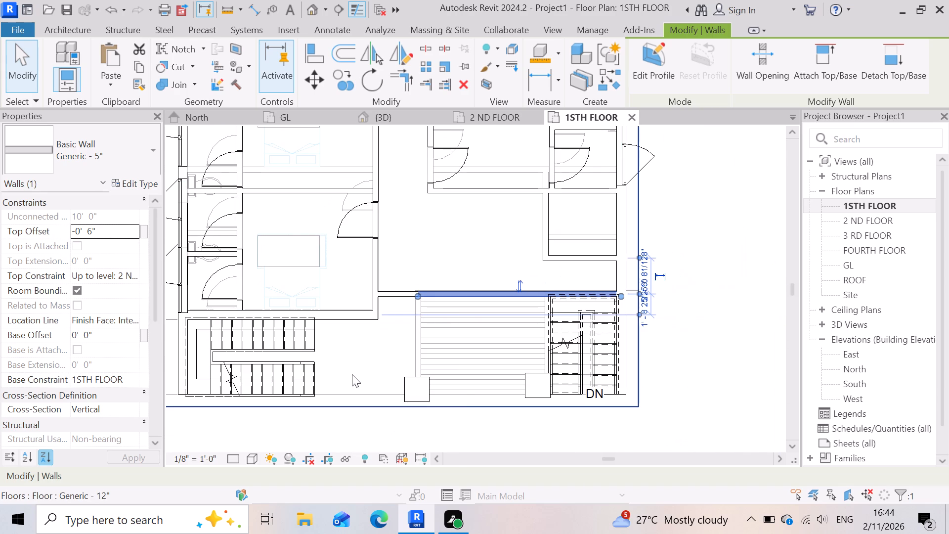
click(350, 374)
scroll(399, 311, up, 3)
scroll(456, 303, down, 4)
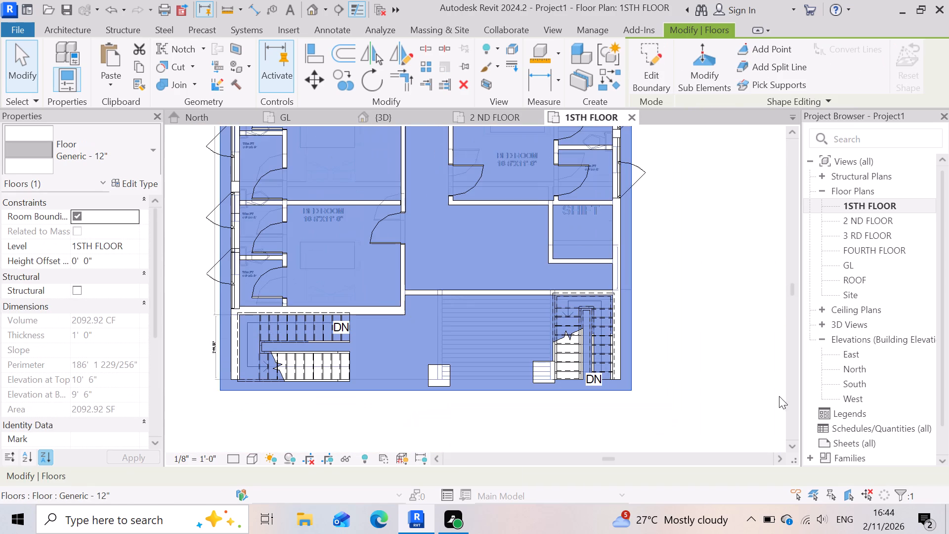
click(747, 396)
scroll(405, 293, up, 9)
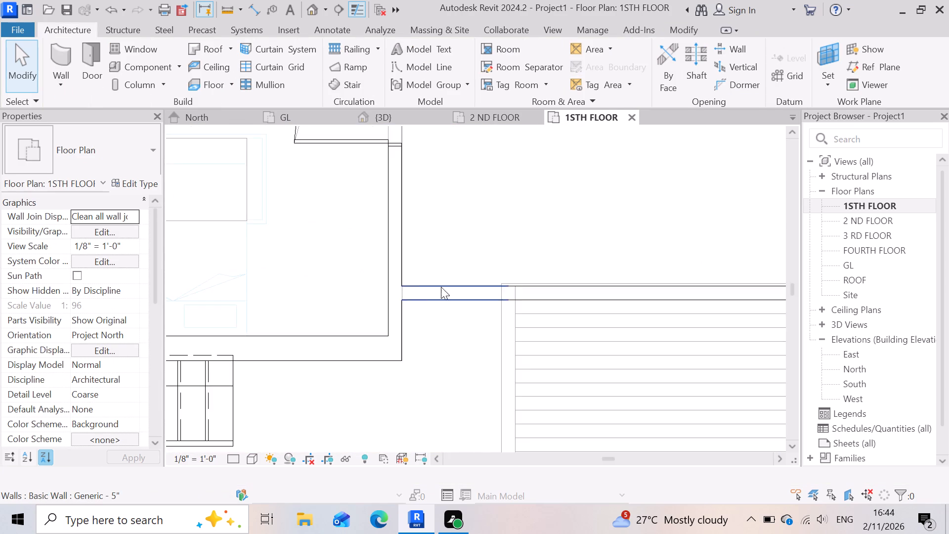
scroll(441, 287, up, 4)
click(469, 311)
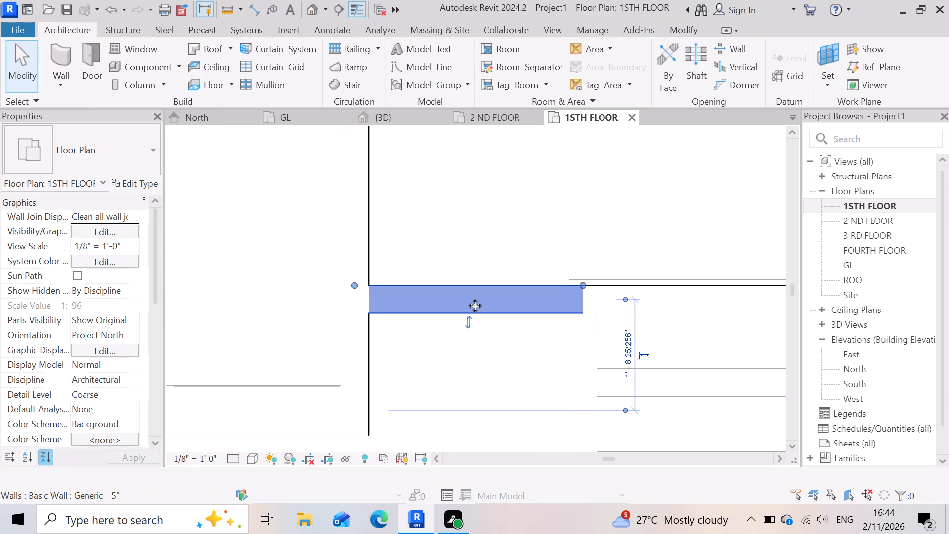
scroll(467, 309, down, 5)
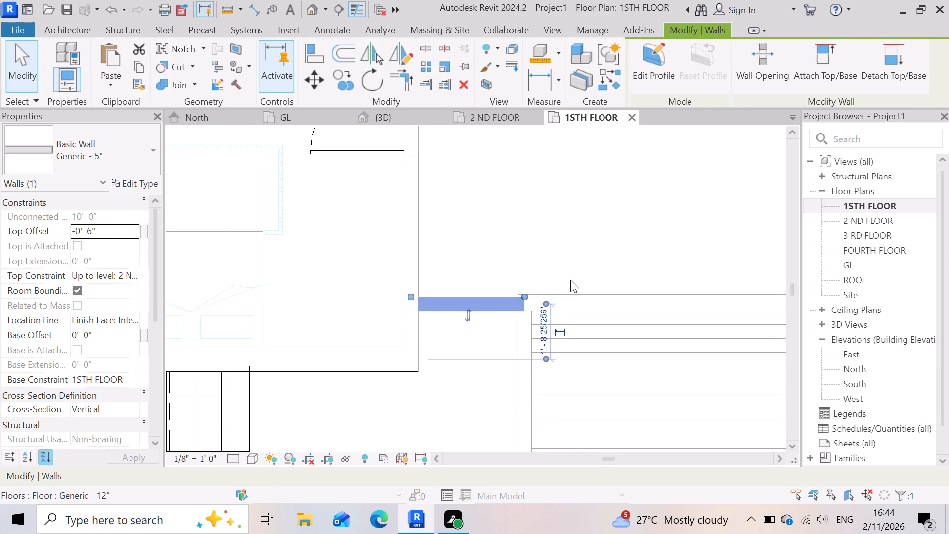
click(570, 299)
Open the 1STH FLOOR slab's boundary for editing in the 3D view.
click(405, 108)
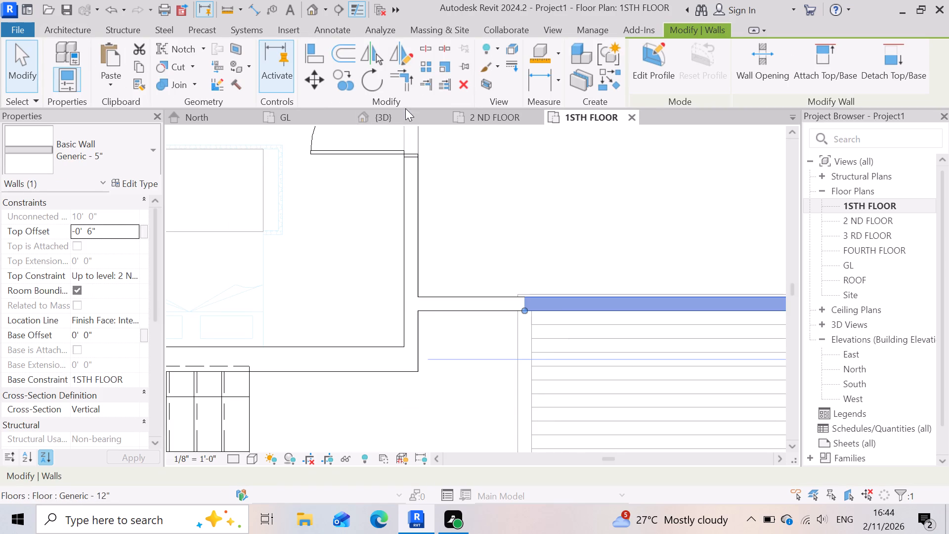
click(405, 118)
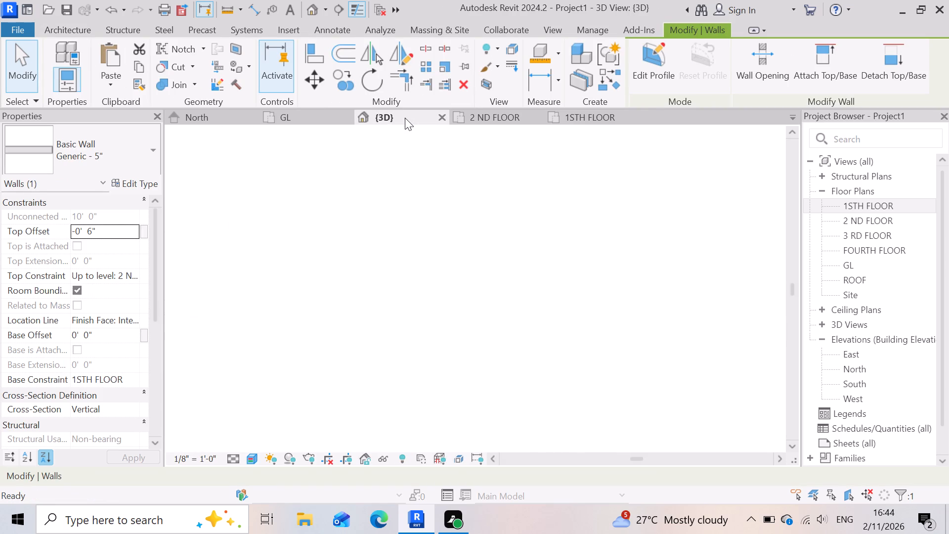
scroll(607, 307, up, 6)
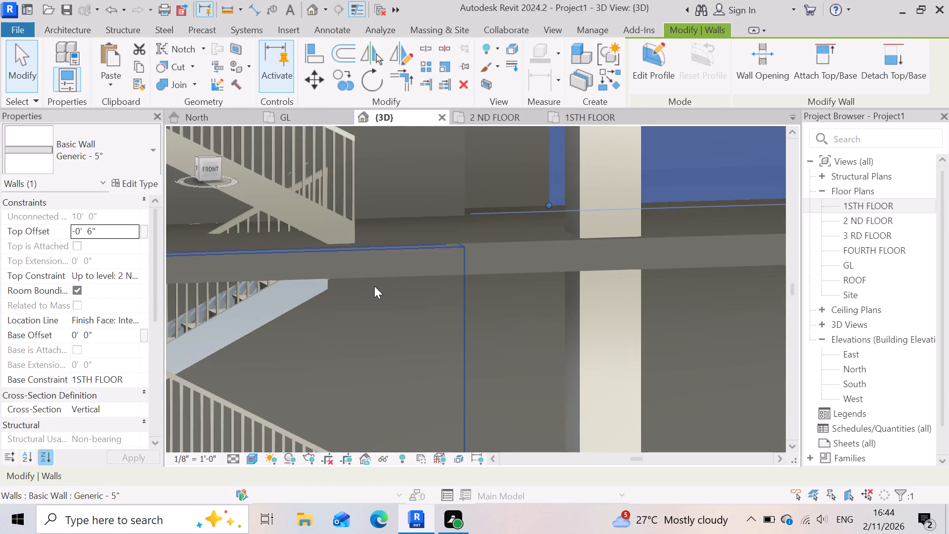
click(486, 256)
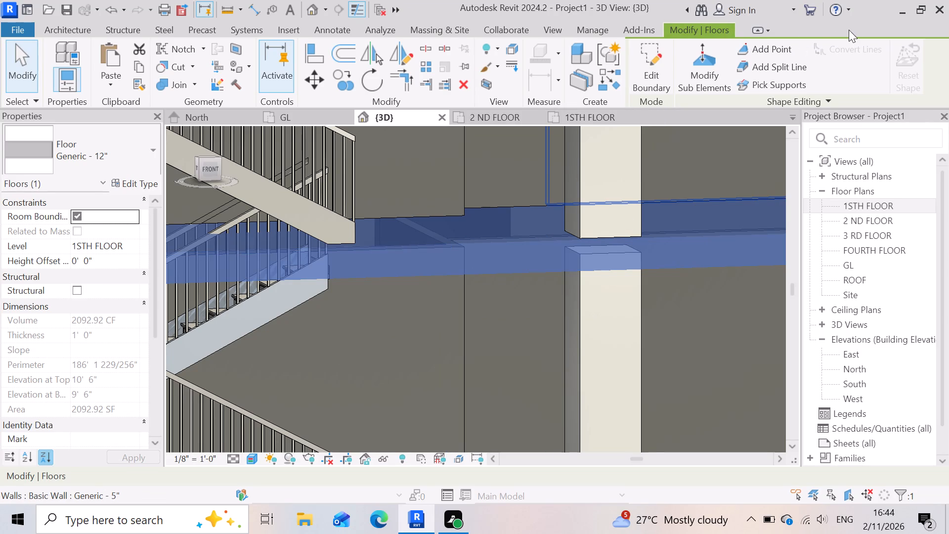
click(655, 50)
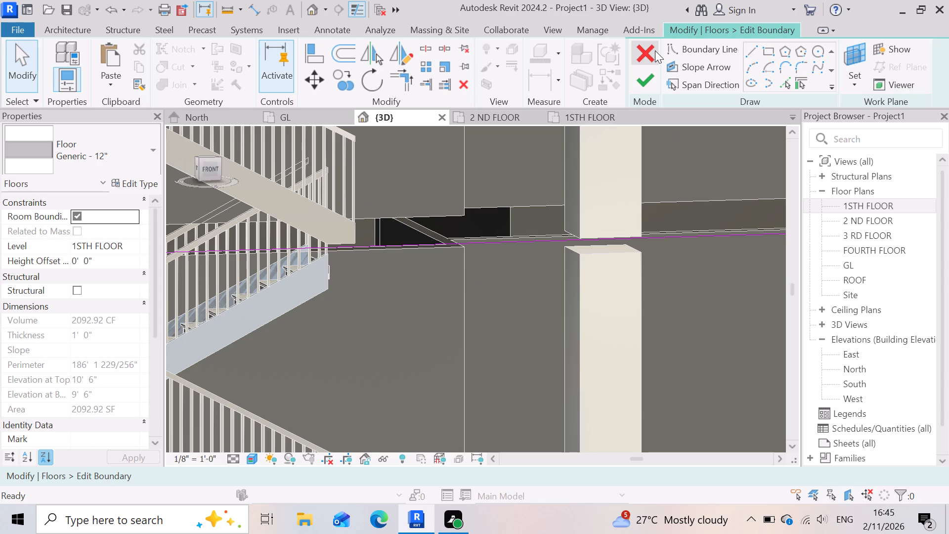
Delete the long straight boundary line along the slab's front edge between the two staircases.
scroll(417, 350, down, 6)
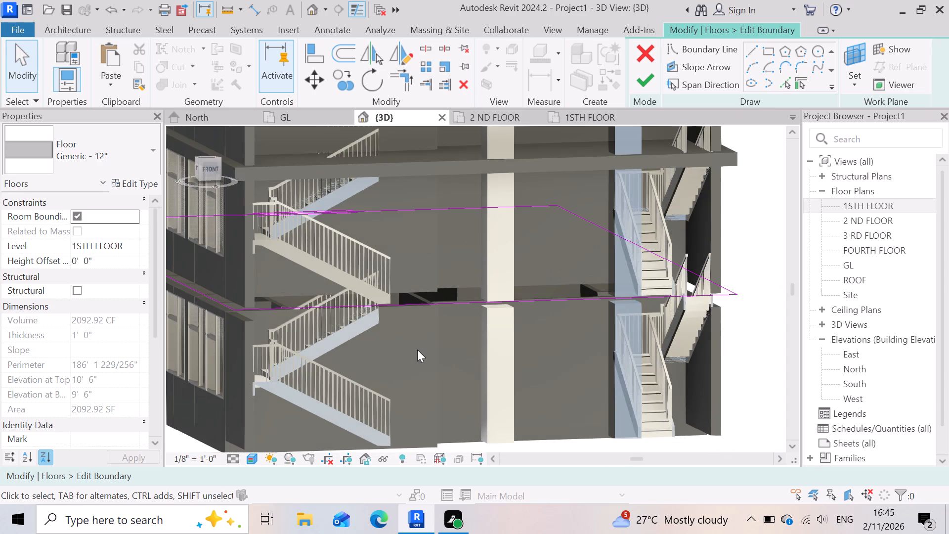
scroll(469, 316, up, 3)
click(443, 294)
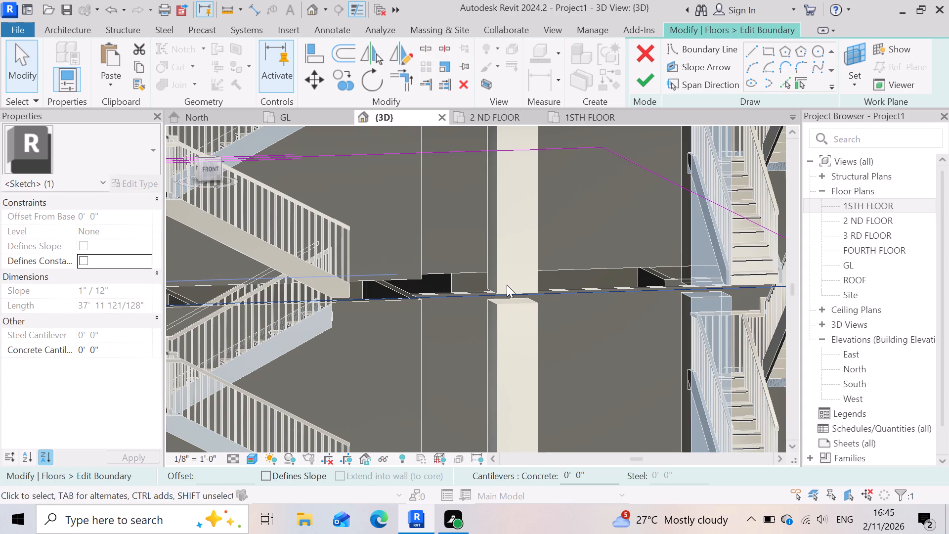
scroll(418, 314, up, 6)
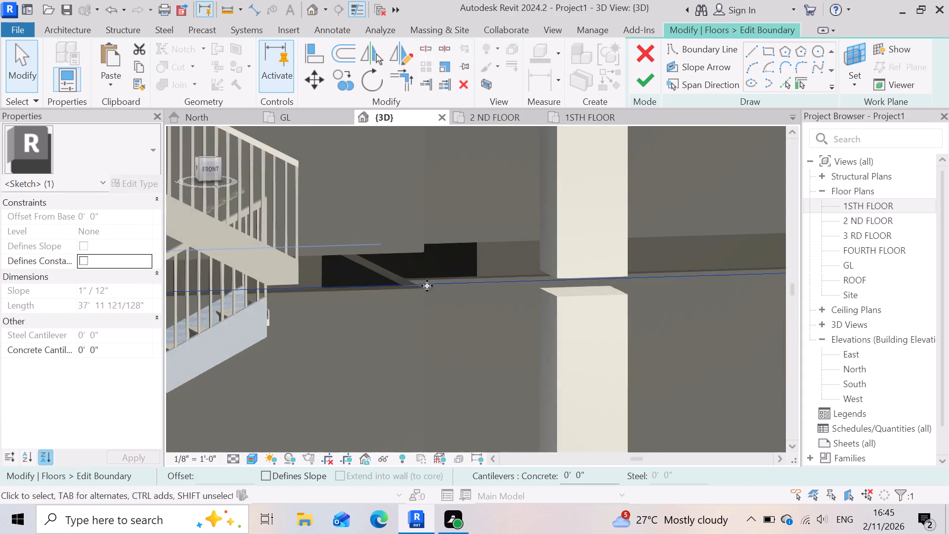
scroll(427, 286, up, 5)
scroll(361, 316, up, 6)
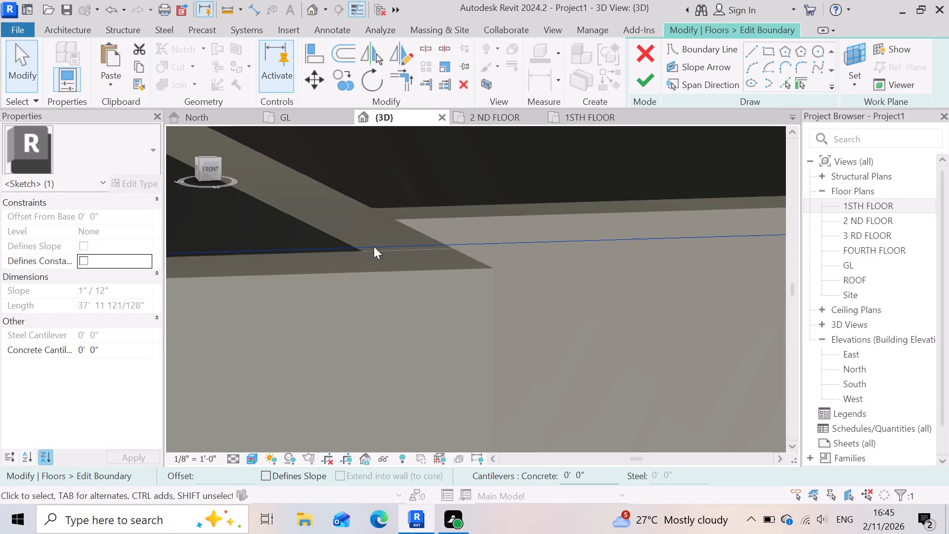
scroll(377, 270, down, 2)
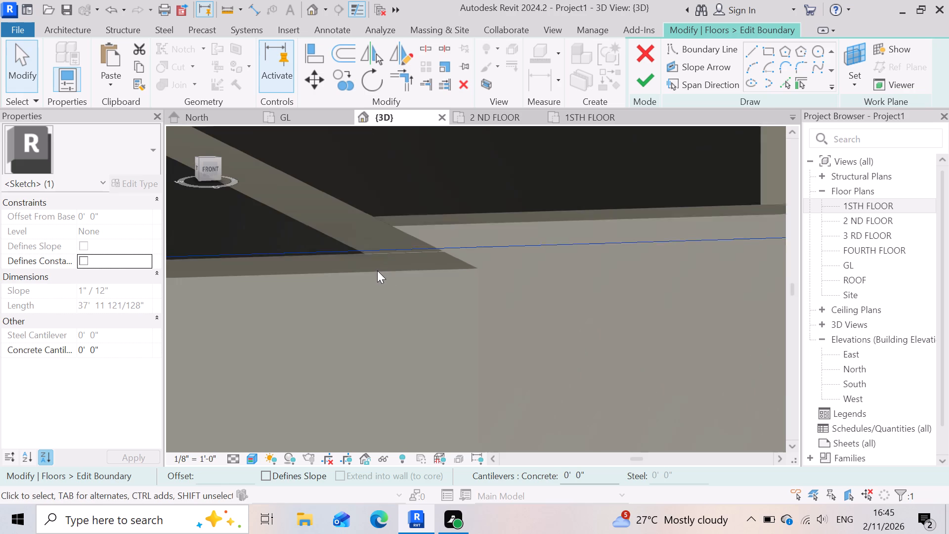
scroll(377, 270, down, 3)
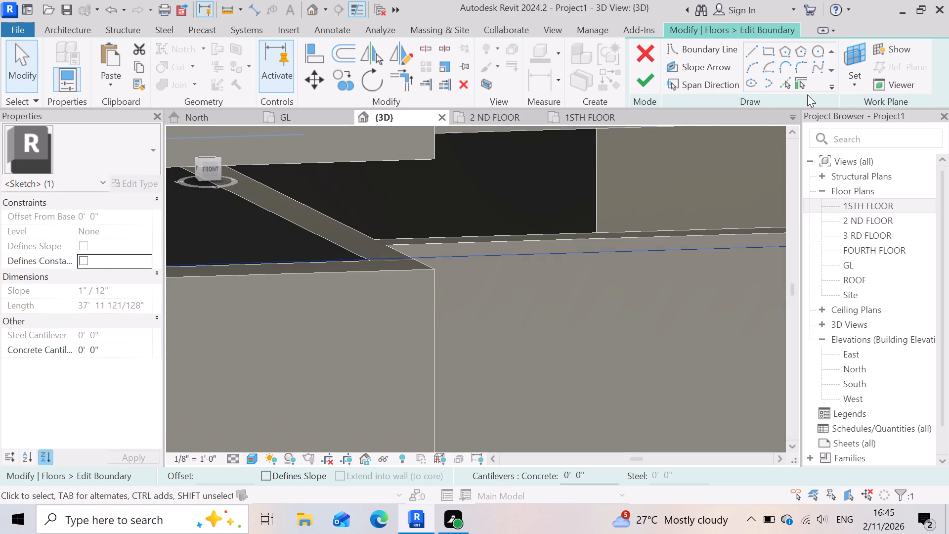
key(Delete)
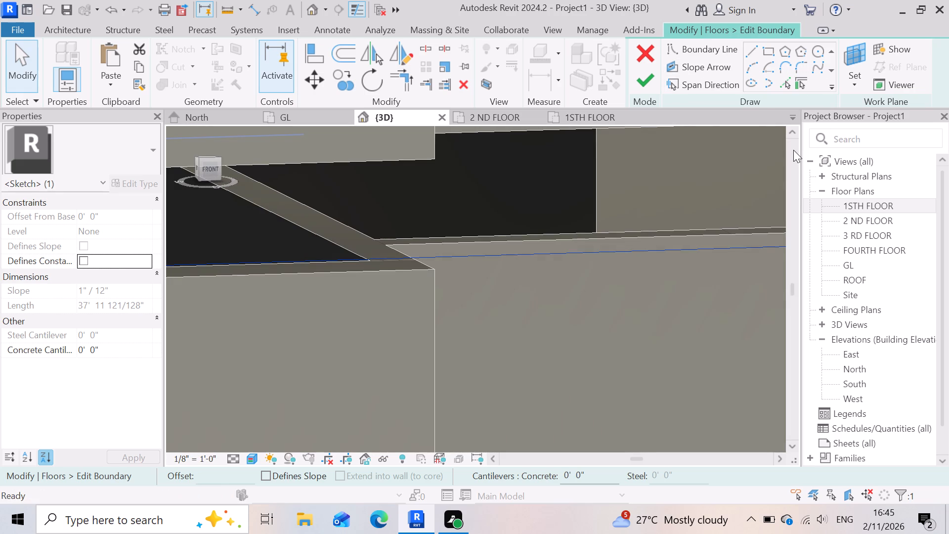
Draw a straight front boundary line from the open corner by the window-side wall, past the adjacent staircase, to the outer corner of the wall behind it.
scroll(639, 243, down, 8)
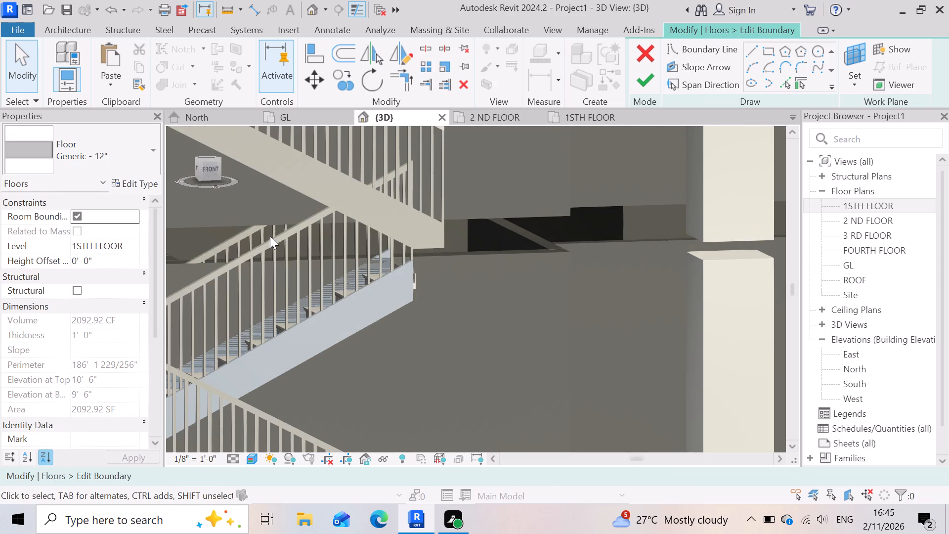
scroll(561, 323, down, 4)
scroll(259, 298, up, 2)
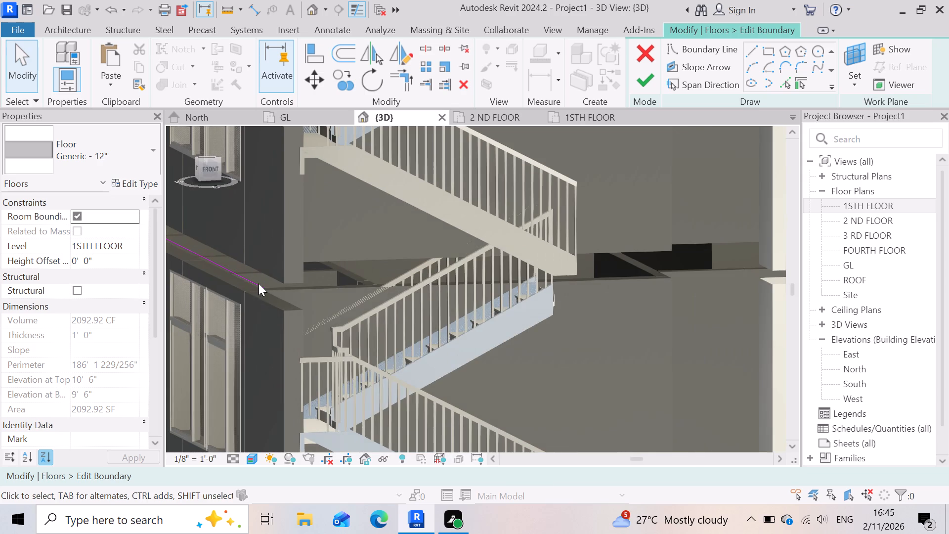
click(760, 50)
scroll(280, 308, up, 12)
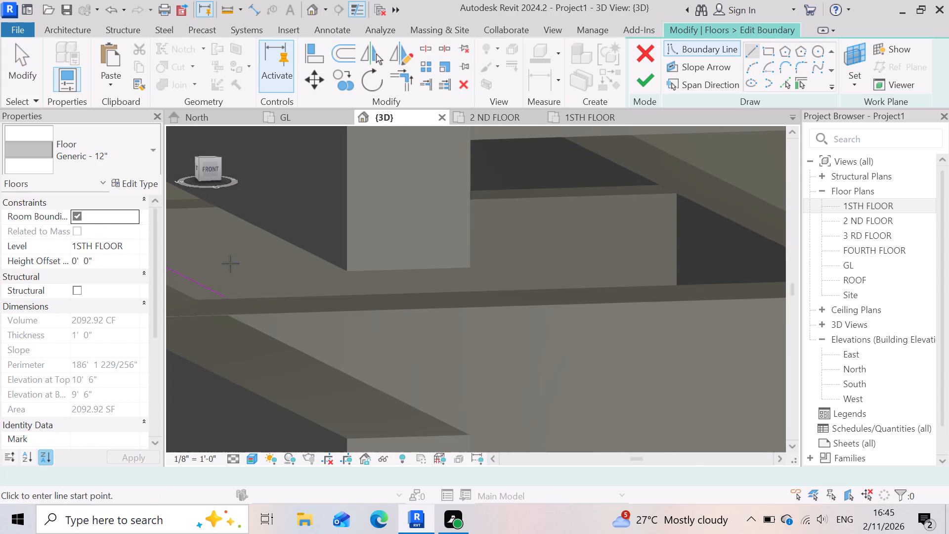
scroll(230, 264, up, 5)
scroll(230, 314, up, 6)
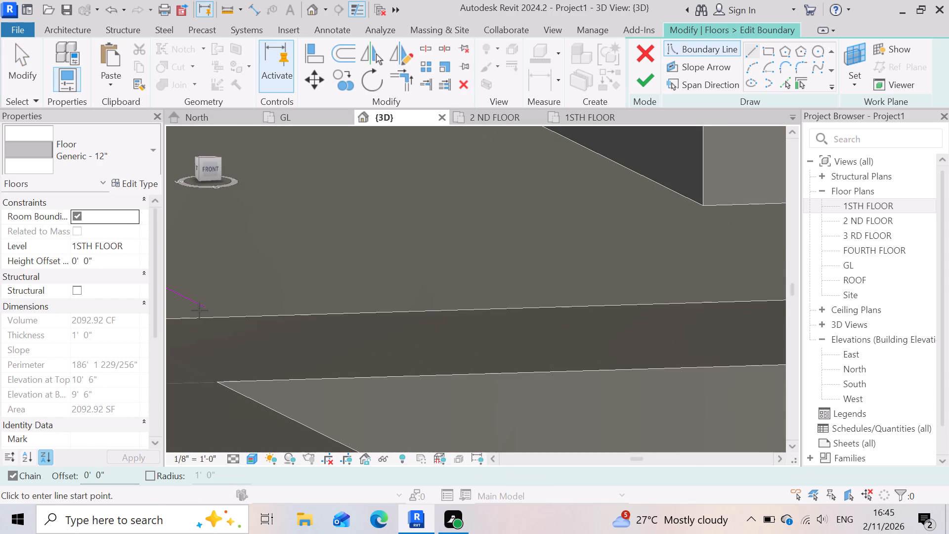
click(207, 309)
scroll(207, 309, down, 12)
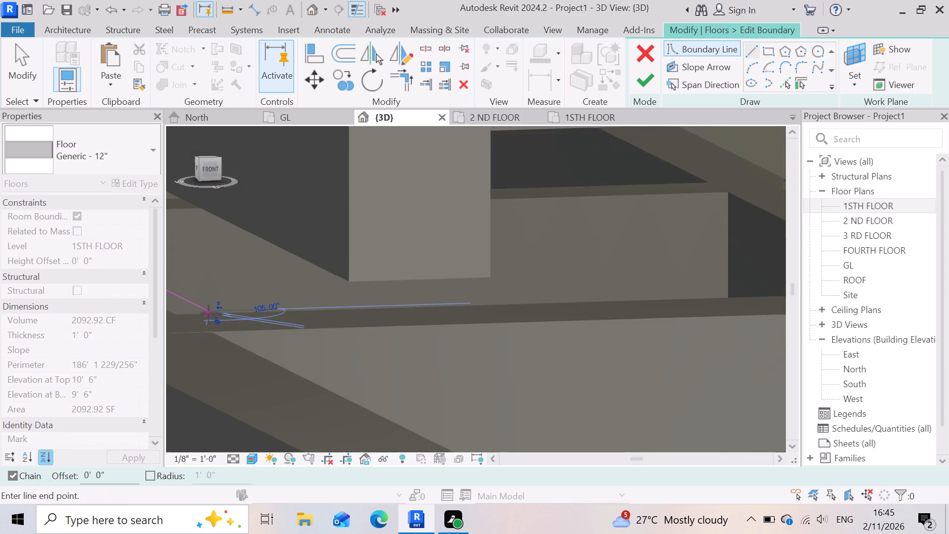
scroll(209, 313, down, 12)
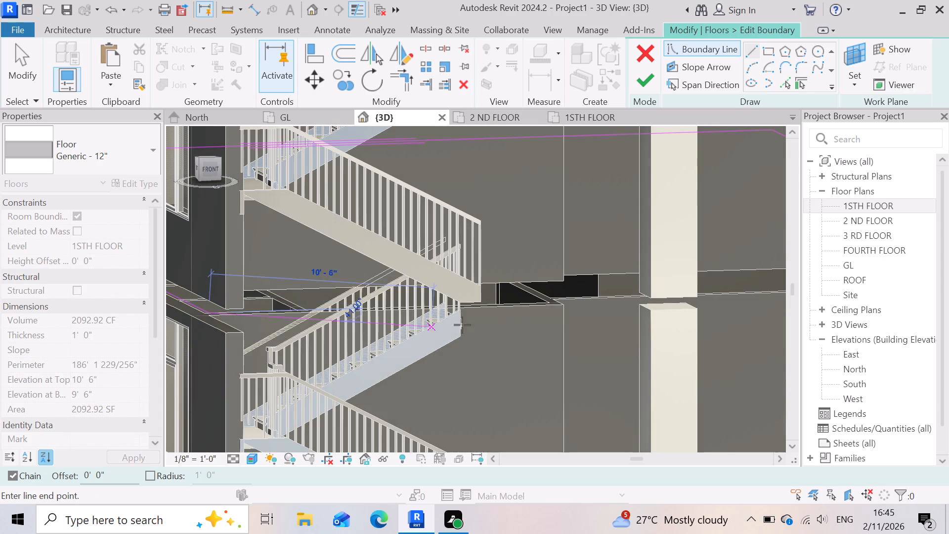
scroll(609, 295, up, 5)
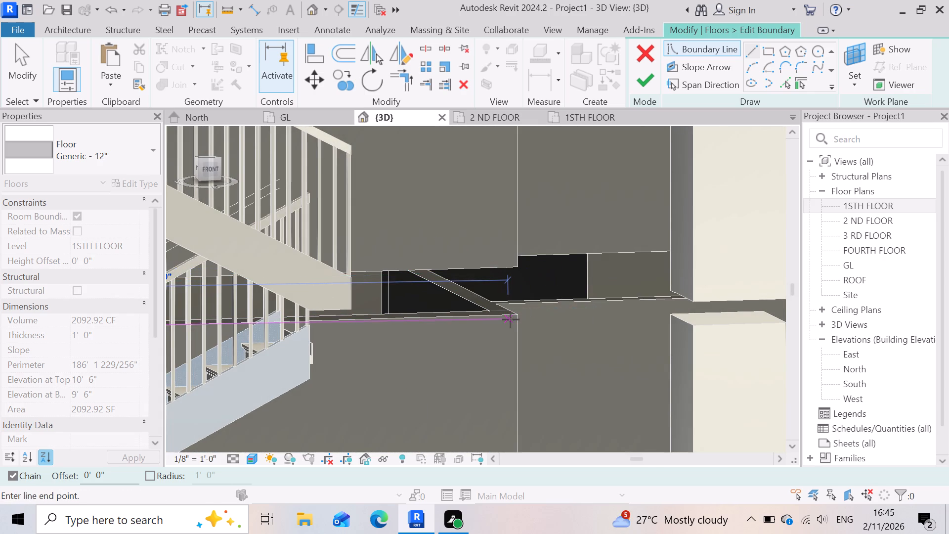
scroll(511, 319, up, 1)
scroll(511, 319, down, 3)
scroll(511, 317, up, 8)
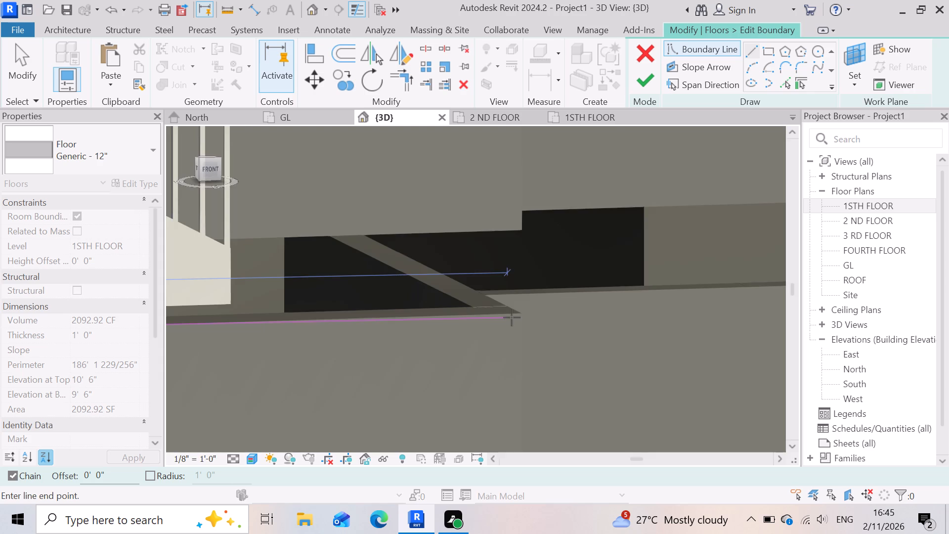
scroll(512, 317, up, 7)
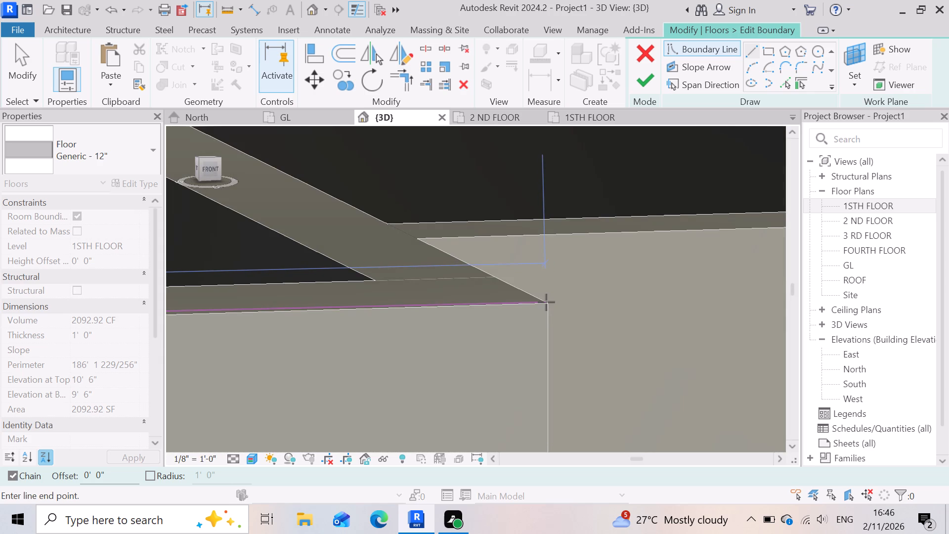
click(546, 302)
scroll(487, 306, down, 6)
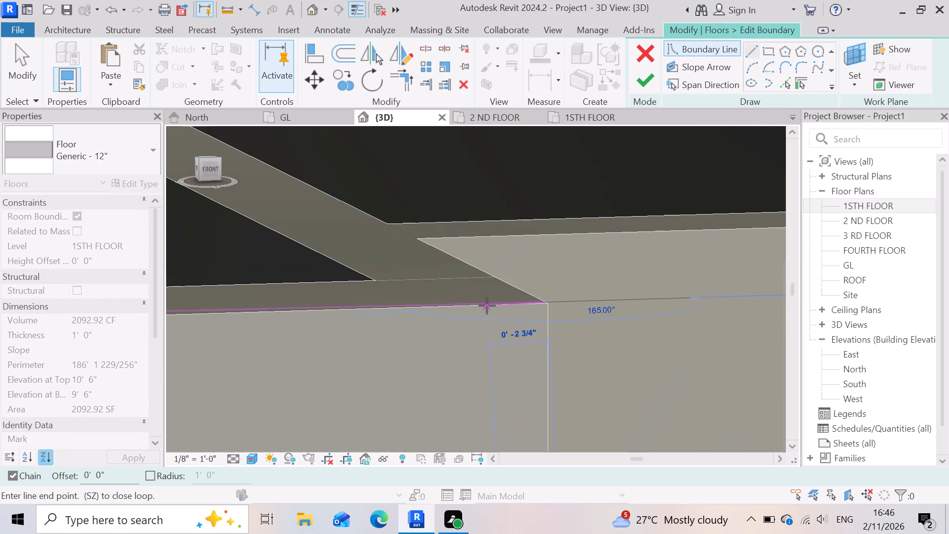
scroll(487, 306, down, 9)
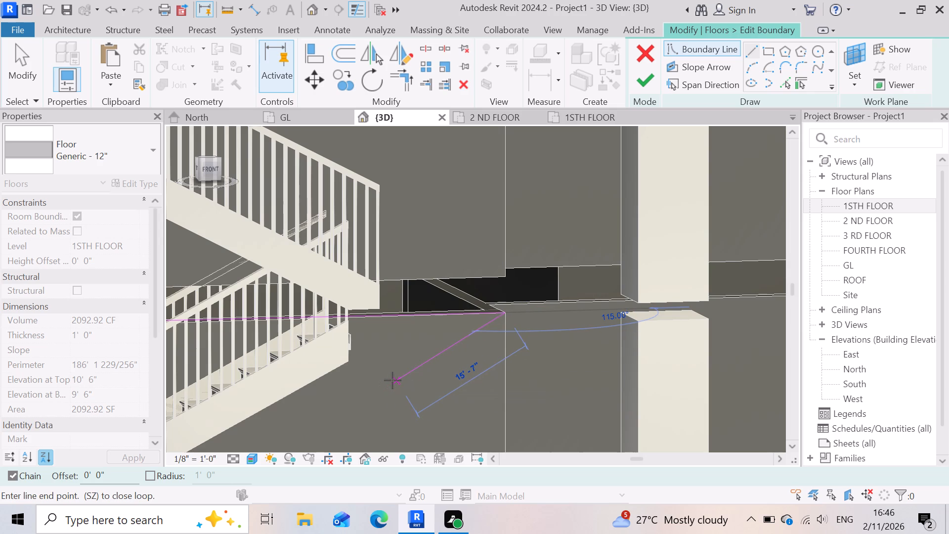
key(Escape)
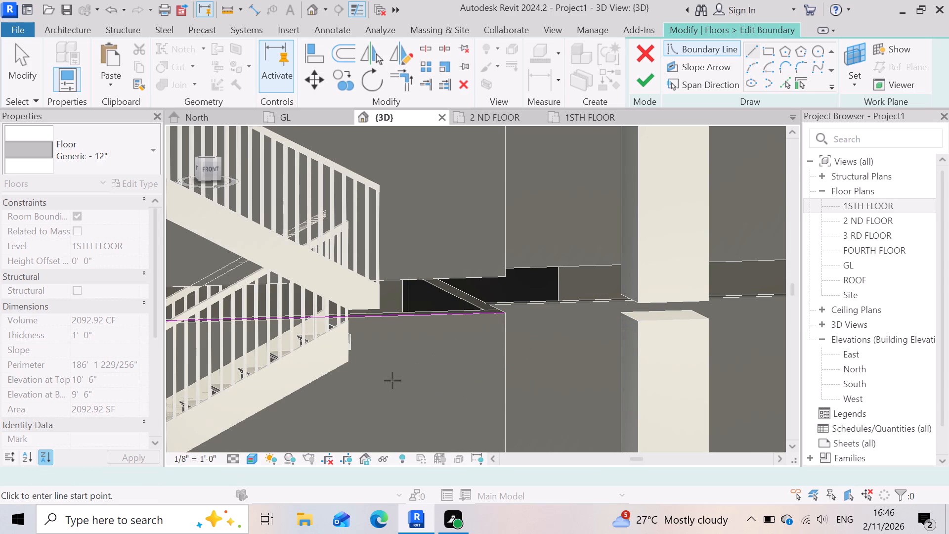
Draw a front boundary line about 9' 5" long from the opposite open corner, past the other staircase, to the nearest 24" x 24" column's front corner.
scroll(380, 373, down, 8)
scroll(726, 375, up, 5)
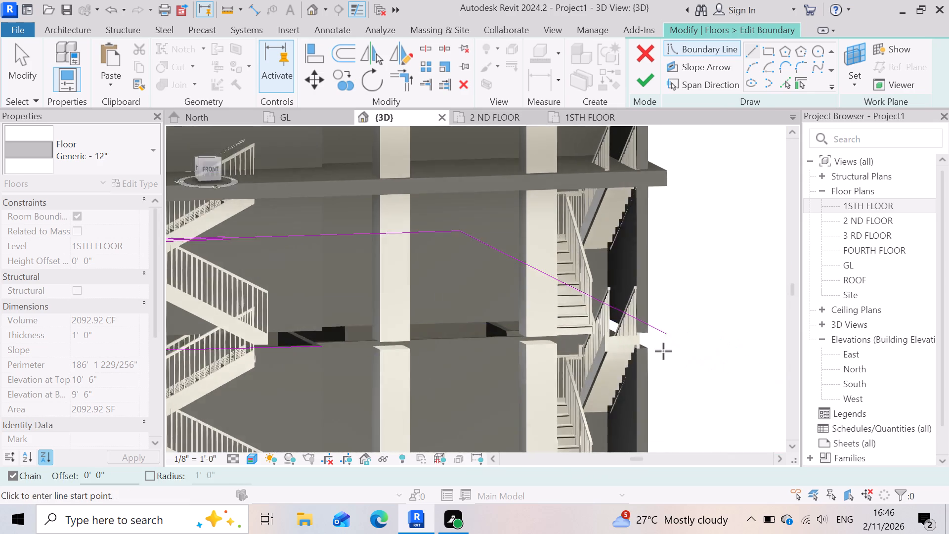
scroll(663, 351, up, 3)
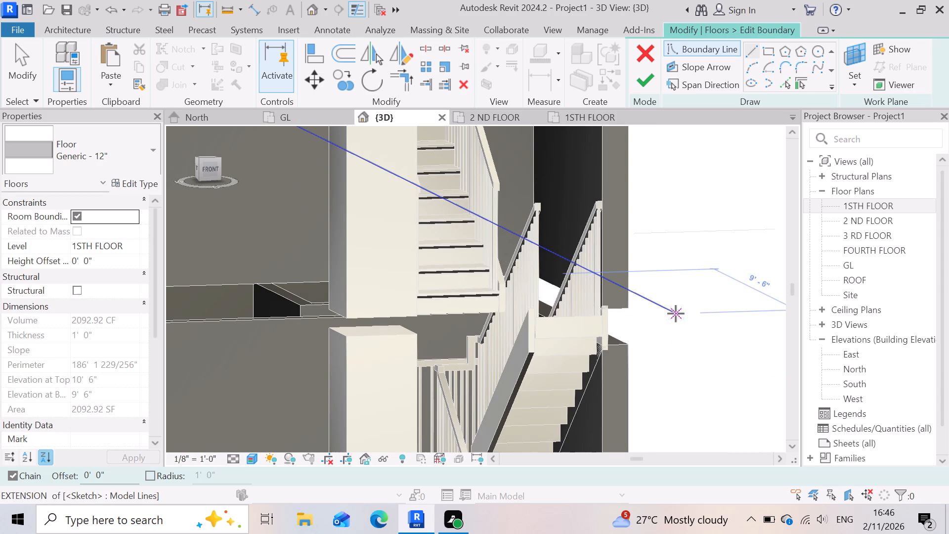
click(676, 313)
scroll(678, 317, down, 7)
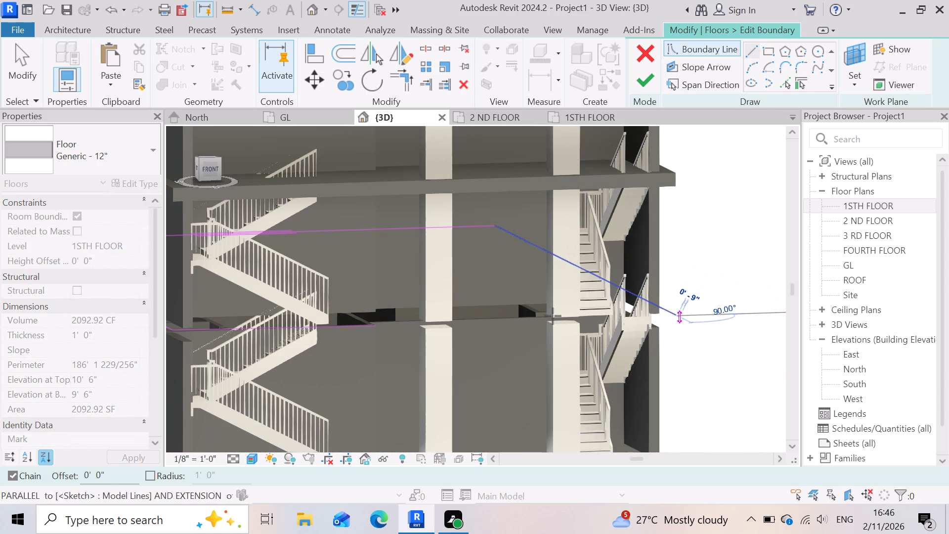
scroll(553, 316, up, 9)
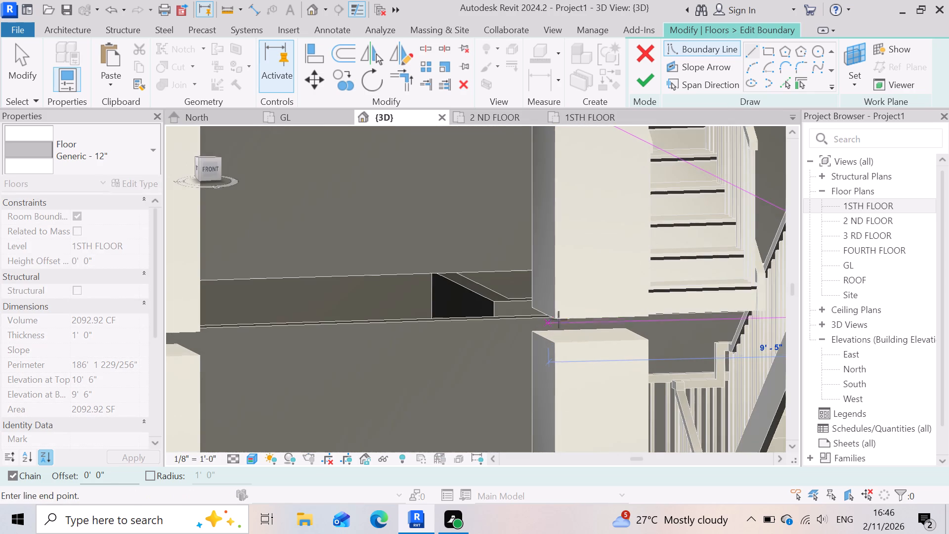
scroll(564, 318, up, 6)
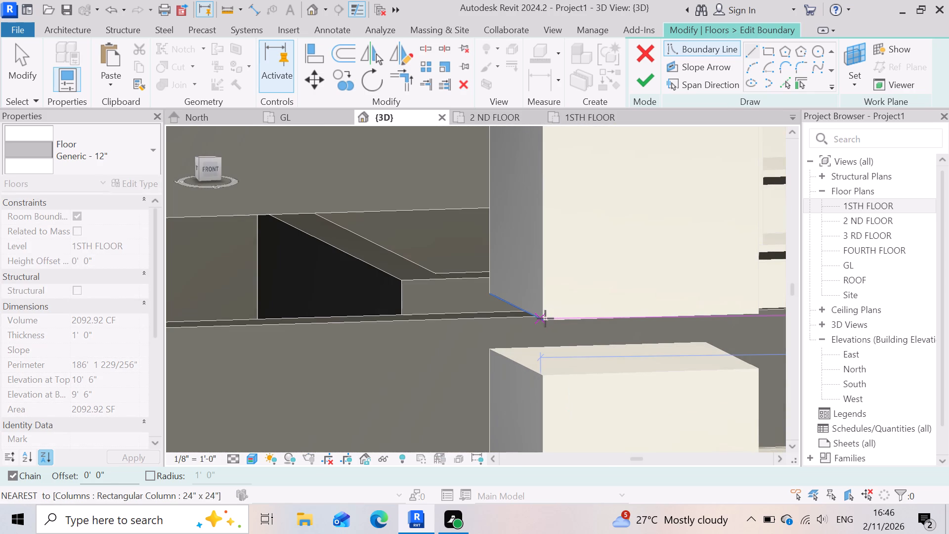
click(545, 318)
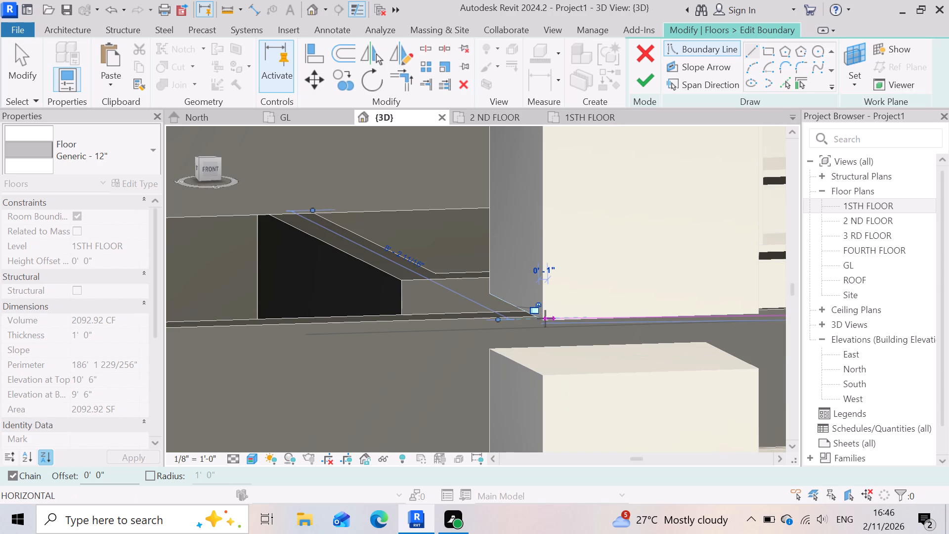
key(Escape)
scroll(587, 361, down, 4)
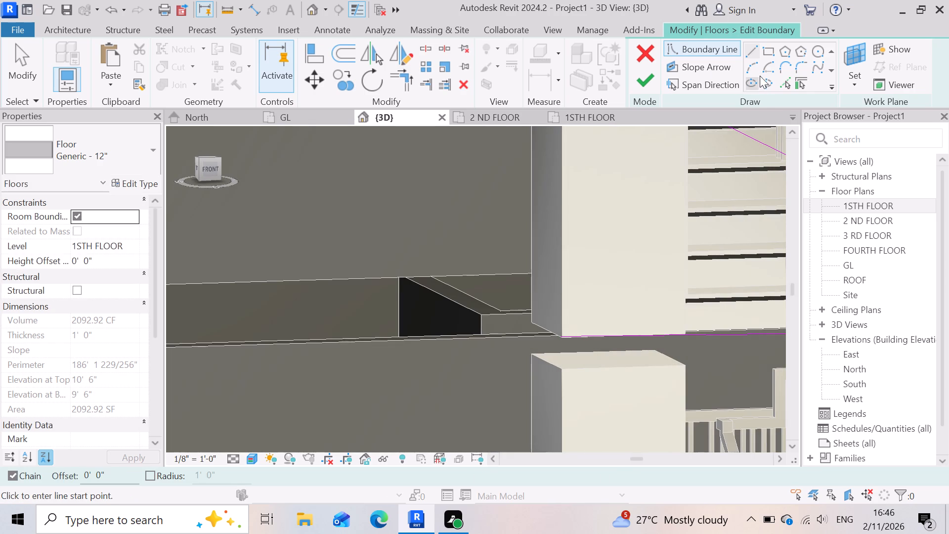
Draw an outward-bulging boundary arc of about 7' radius between the open inner ends of the two straight front lines.
click(753, 69)
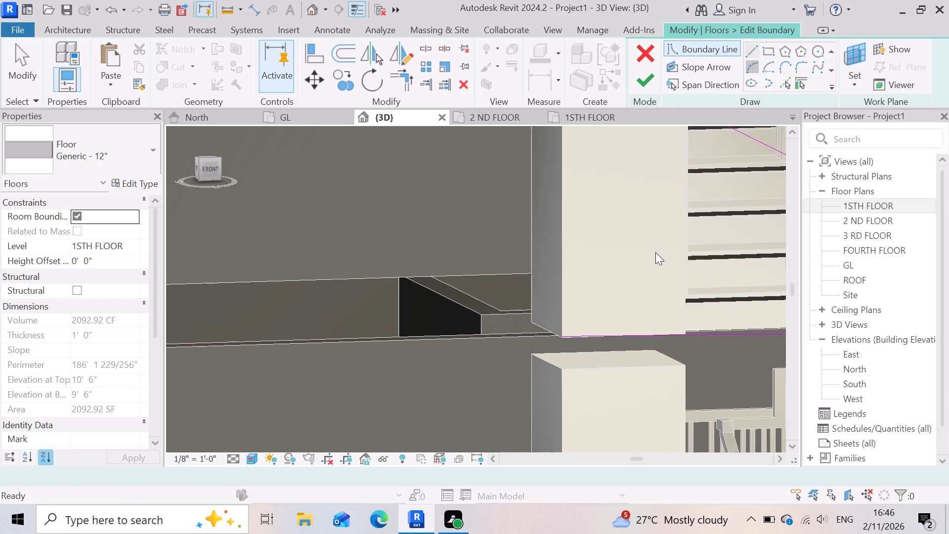
scroll(655, 252, down, 8)
scroll(344, 291, up, 8)
scroll(399, 301, up, 2)
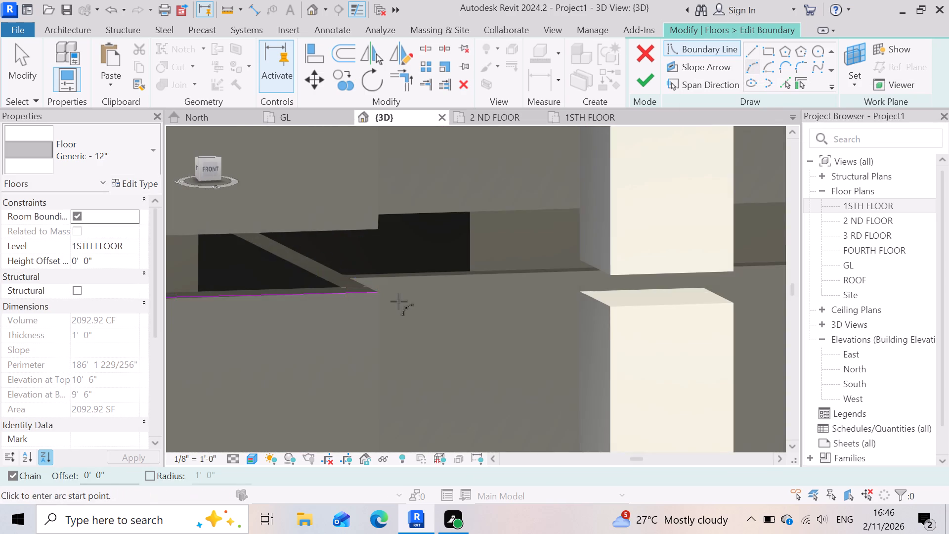
scroll(399, 301, up, 4)
click(349, 275)
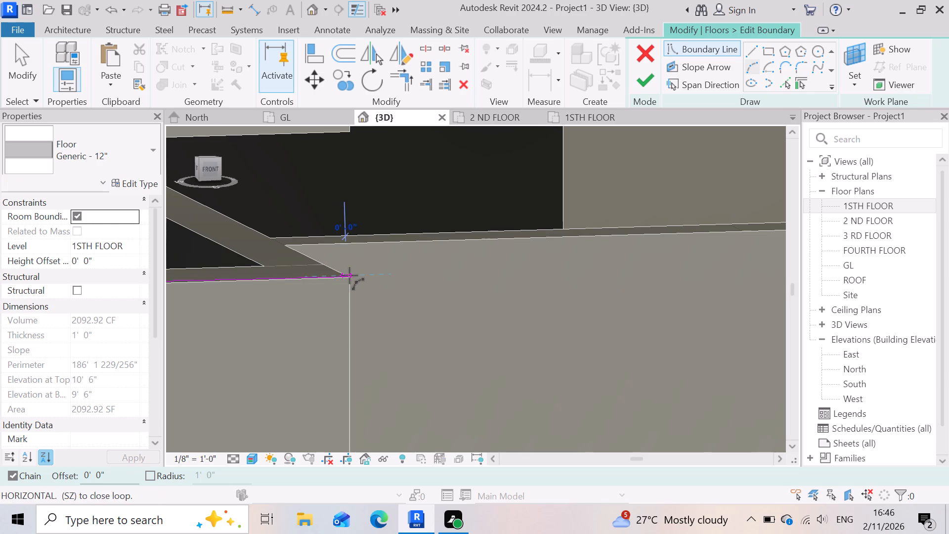
scroll(343, 275, down, 17)
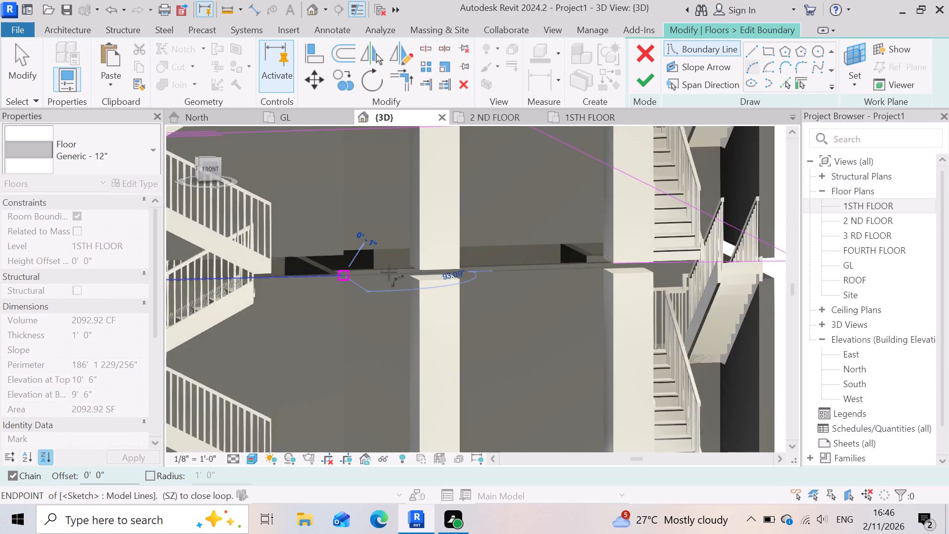
scroll(555, 262, up, 16)
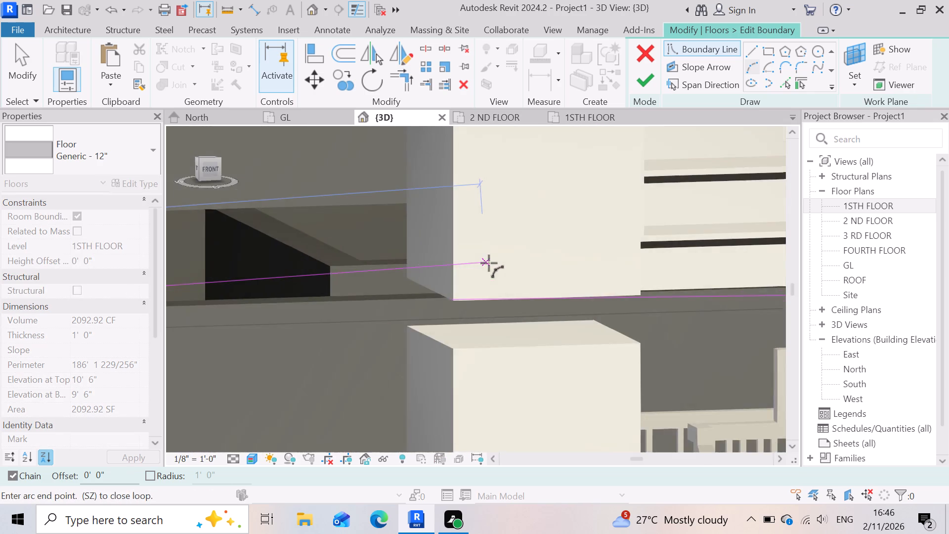
scroll(489, 263, up, 2)
scroll(430, 326, up, 7)
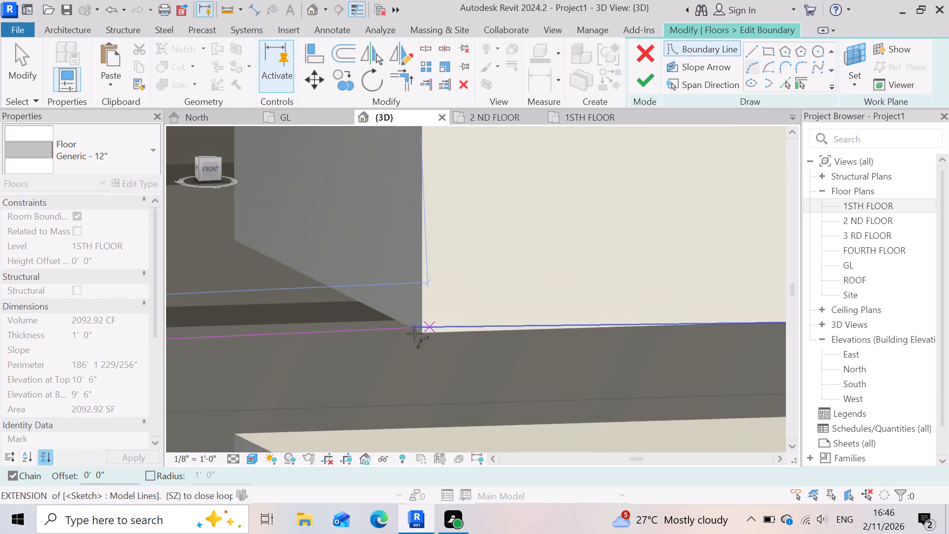
scroll(408, 329, up, 9)
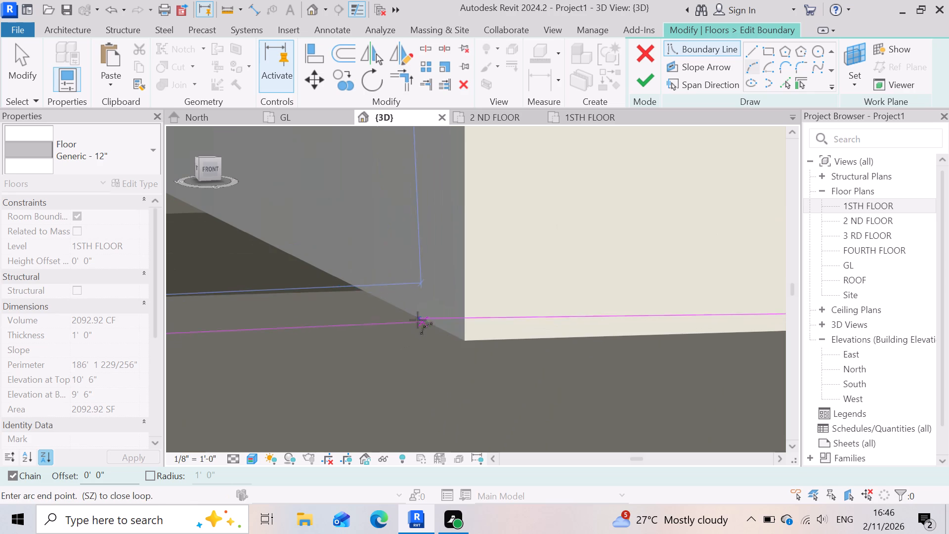
scroll(418, 319, up, 7)
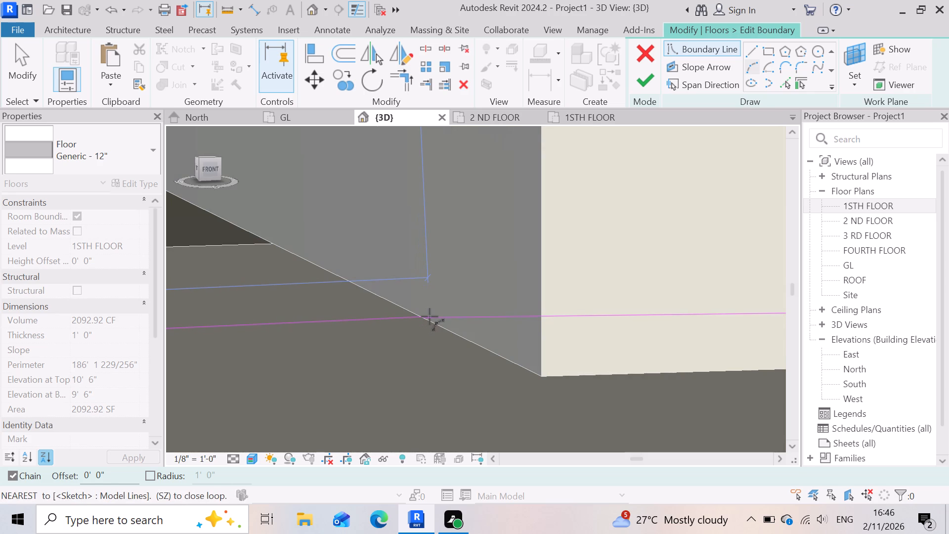
click(430, 316)
scroll(453, 310, down, 14)
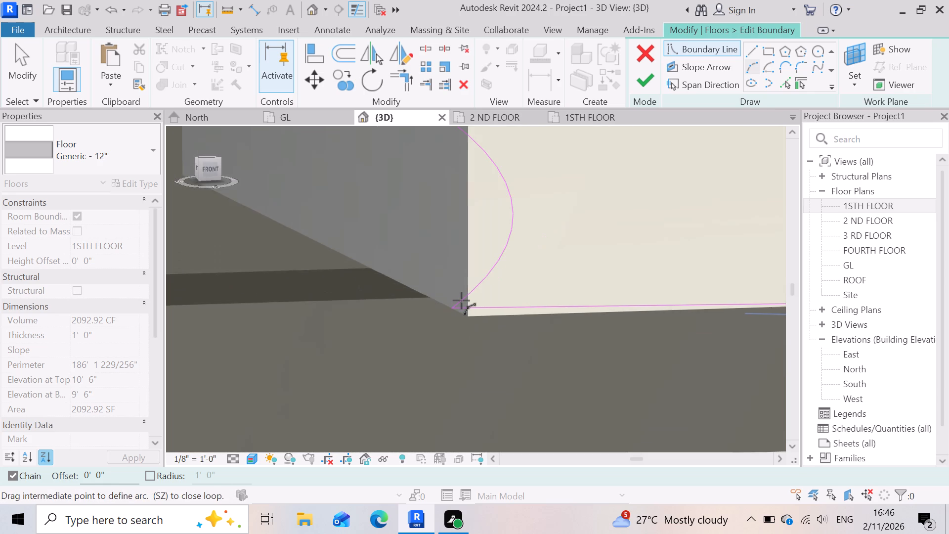
scroll(461, 301, down, 8)
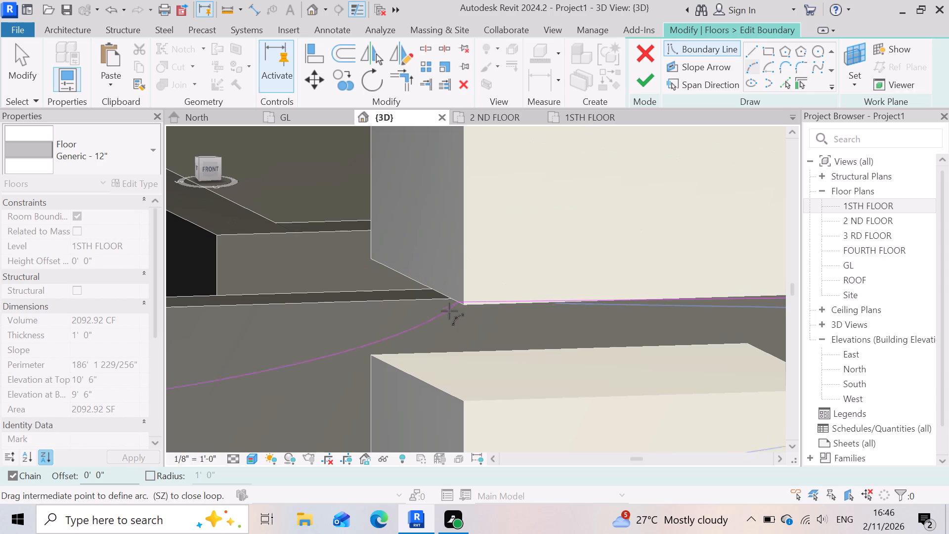
scroll(455, 305, down, 8)
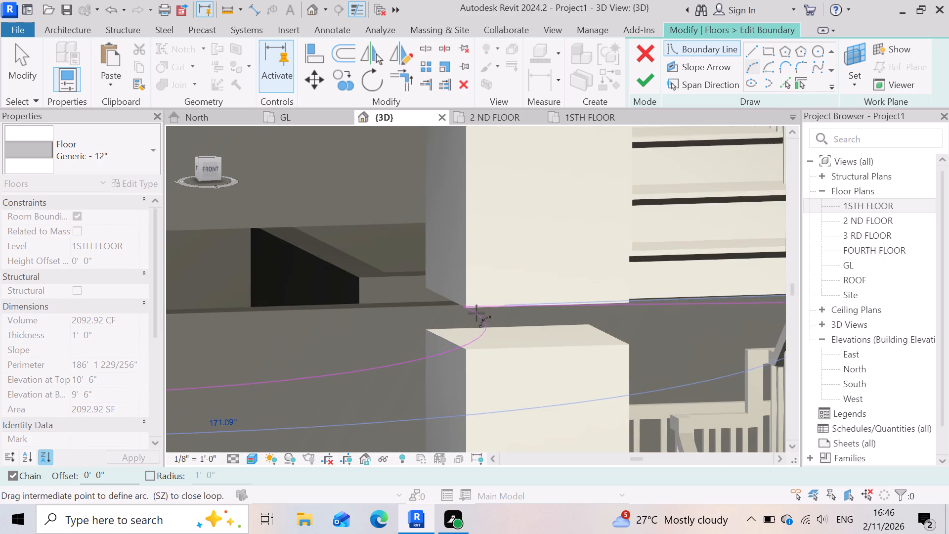
scroll(476, 313, down, 6)
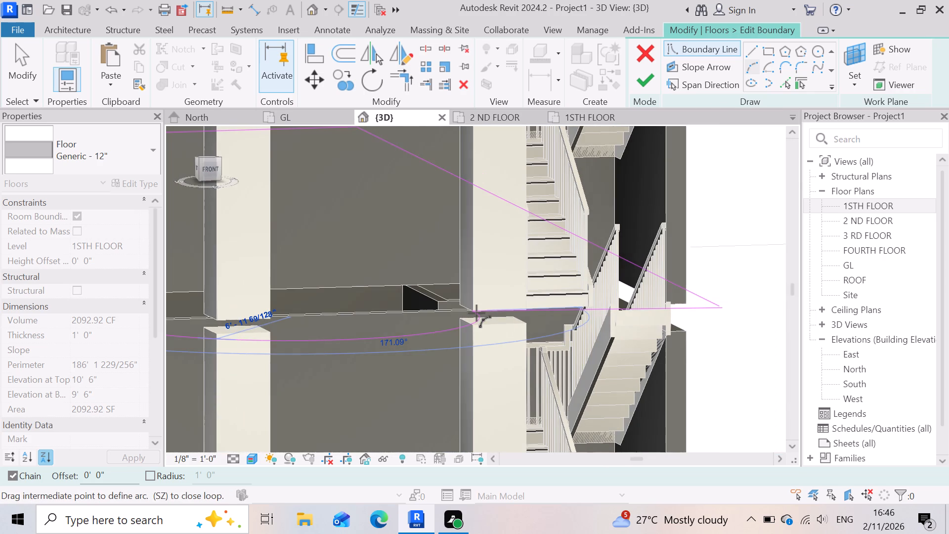
click(476, 316)
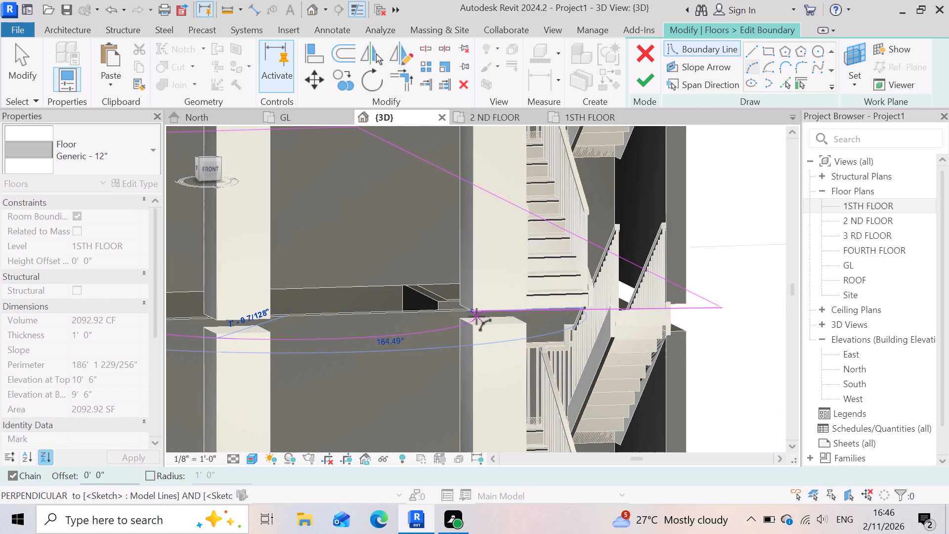
key(Escape)
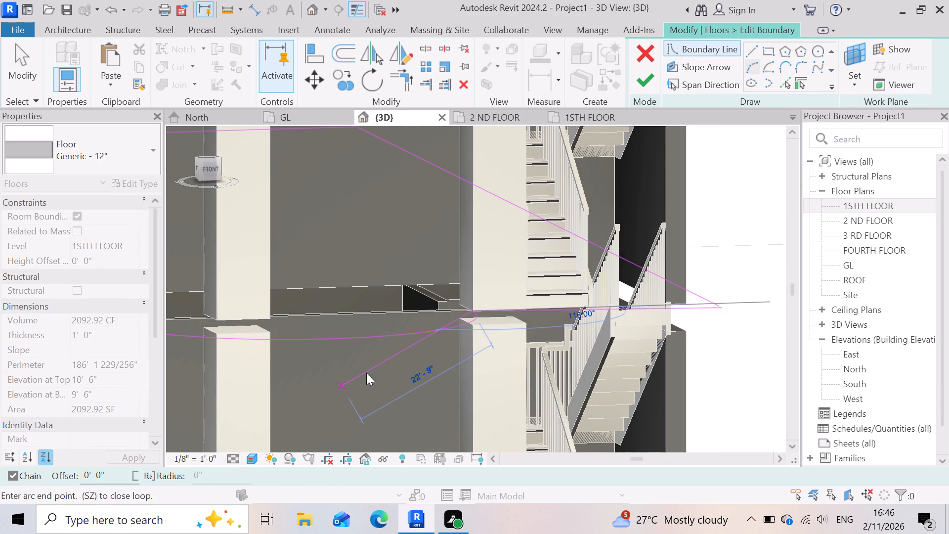
Trim/extend the arc and the adjoining straight front boundary lines to meet at the arc's ends.
scroll(586, 343, down, 3)
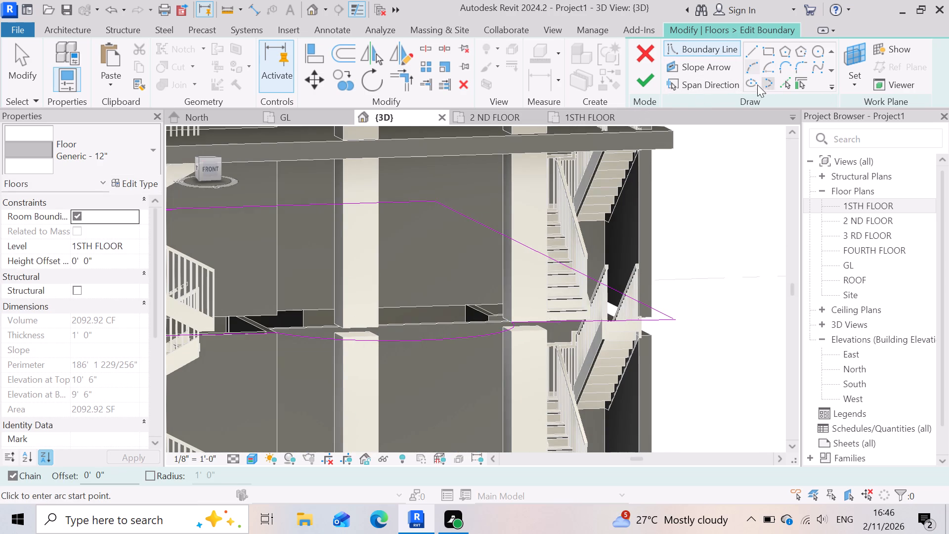
click(395, 78)
scroll(743, 405, down, 2)
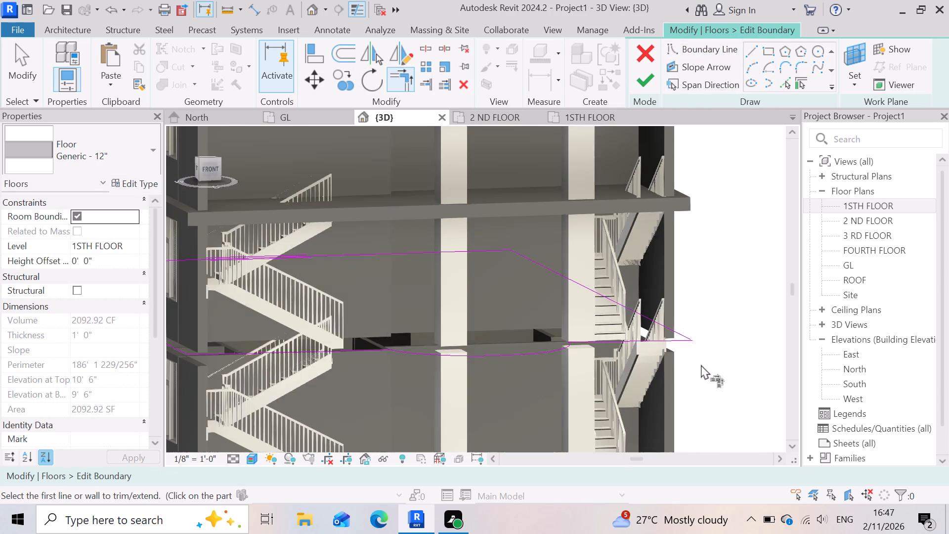
scroll(701, 362, down, 3)
scroll(482, 361, up, 6)
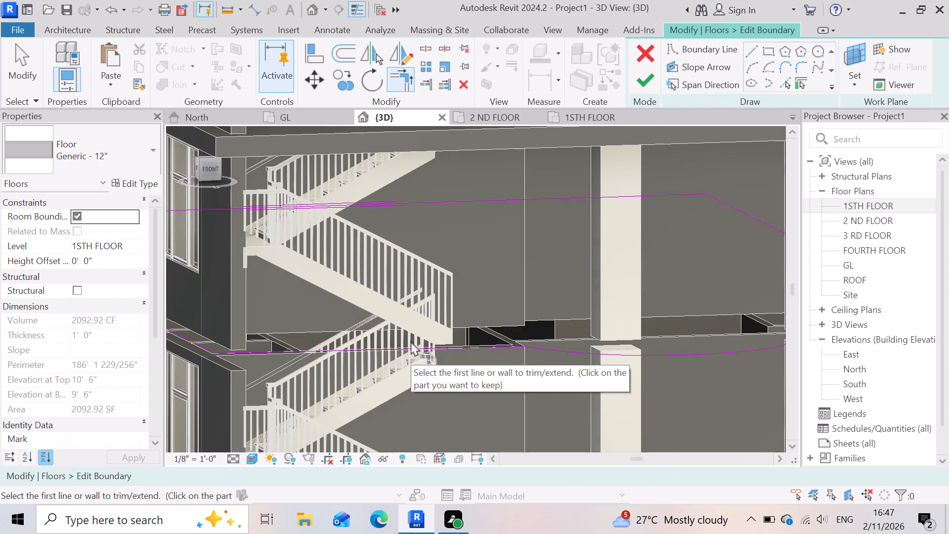
scroll(407, 355, up, 6)
click(514, 339)
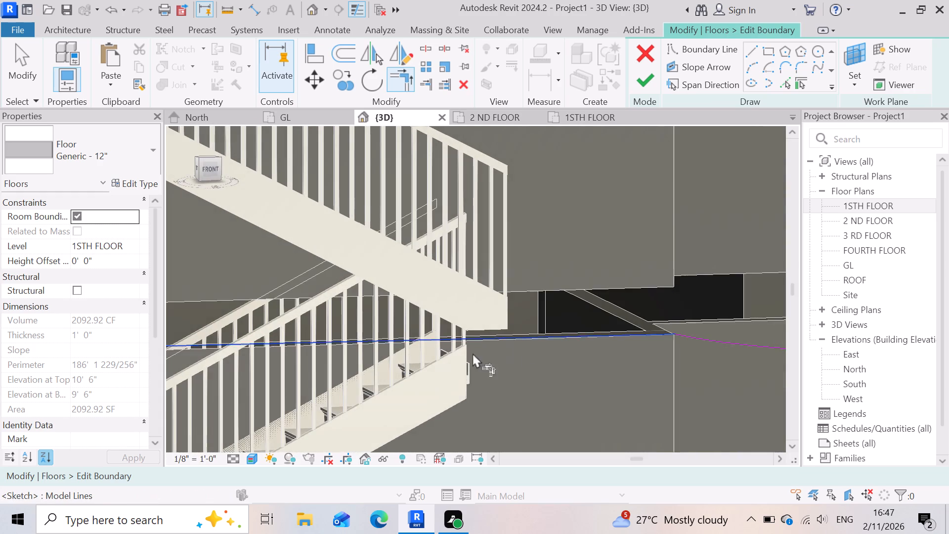
scroll(445, 356, down, 7)
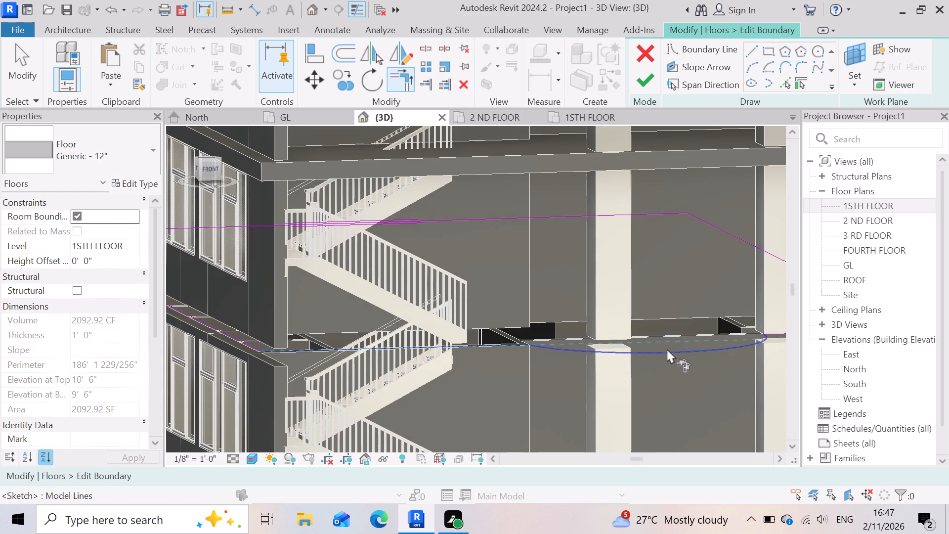
scroll(520, 349, up, 9)
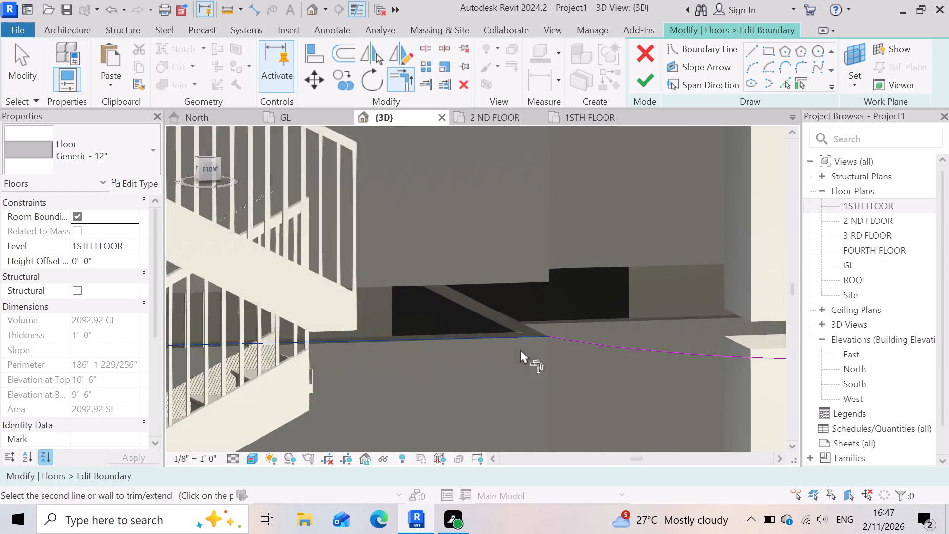
click(525, 335)
click(599, 344)
scroll(479, 333, down, 2)
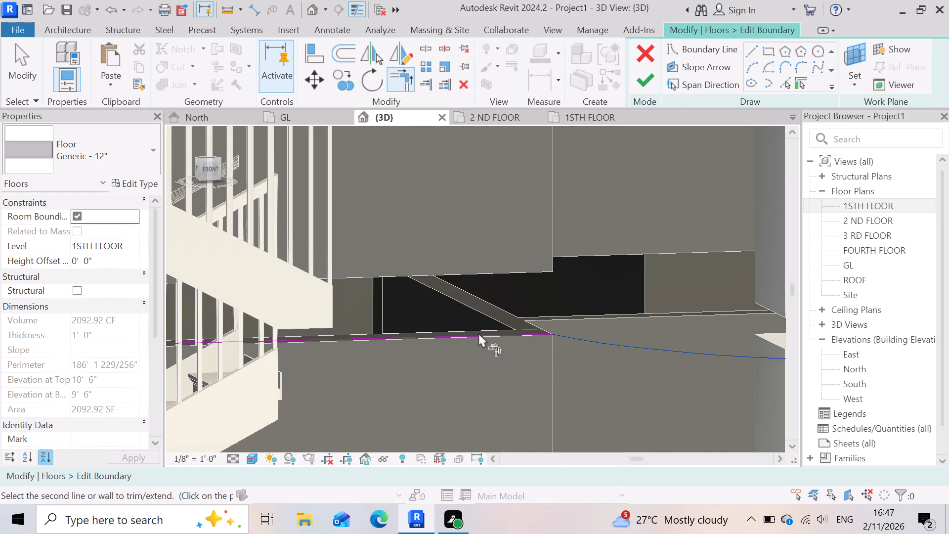
scroll(478, 333, down, 10)
scroll(711, 329, up, 9)
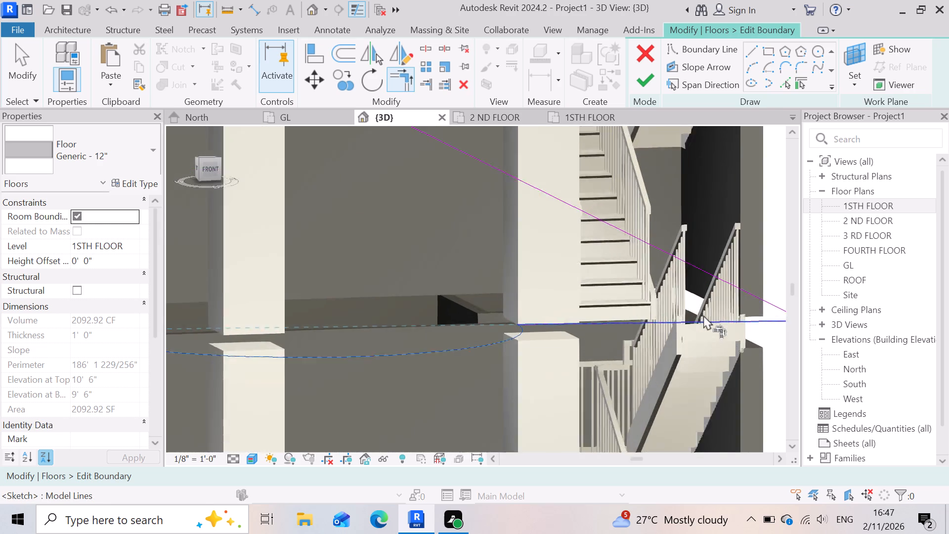
scroll(486, 335, up, 14)
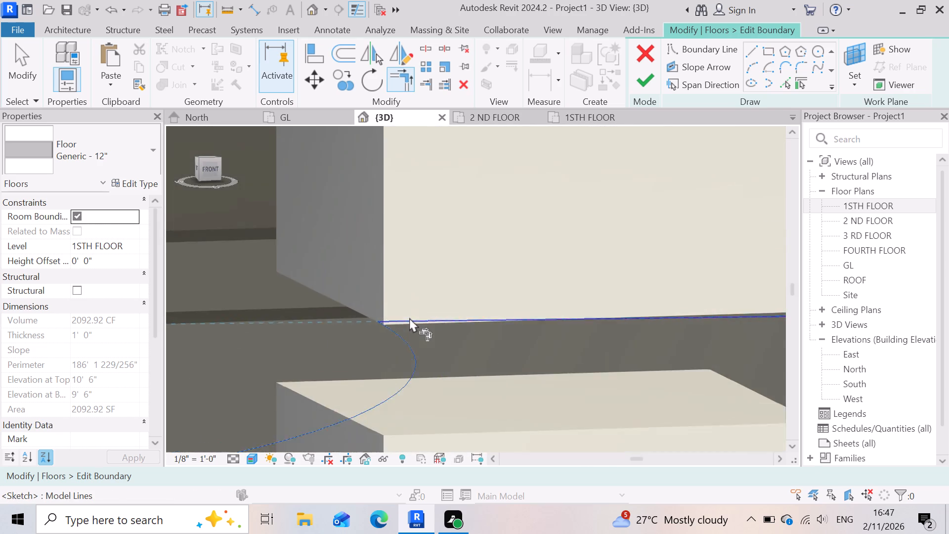
scroll(409, 317, up, 4)
click(353, 330)
Trim/extend the short straight front line and the side boundary line into a closed outer corner beyond the column-side staircase.
click(368, 319)
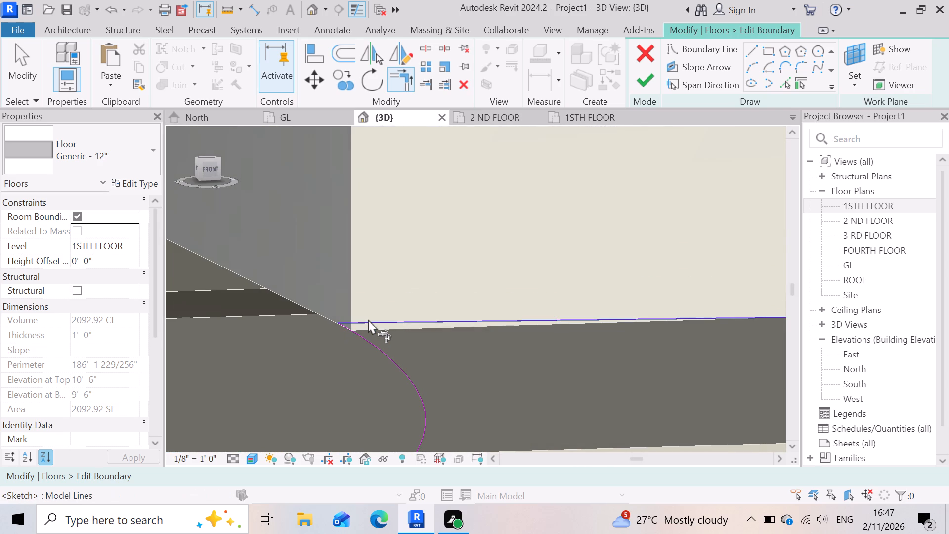
scroll(320, 329, down, 12)
scroll(442, 359, down, 2)
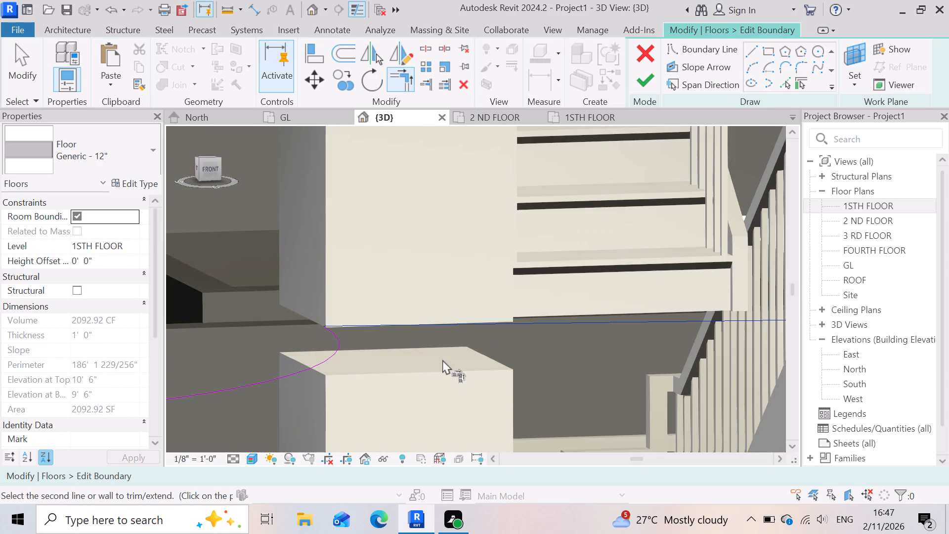
scroll(442, 359, down, 4)
scroll(731, 355, up, 3)
click(744, 335)
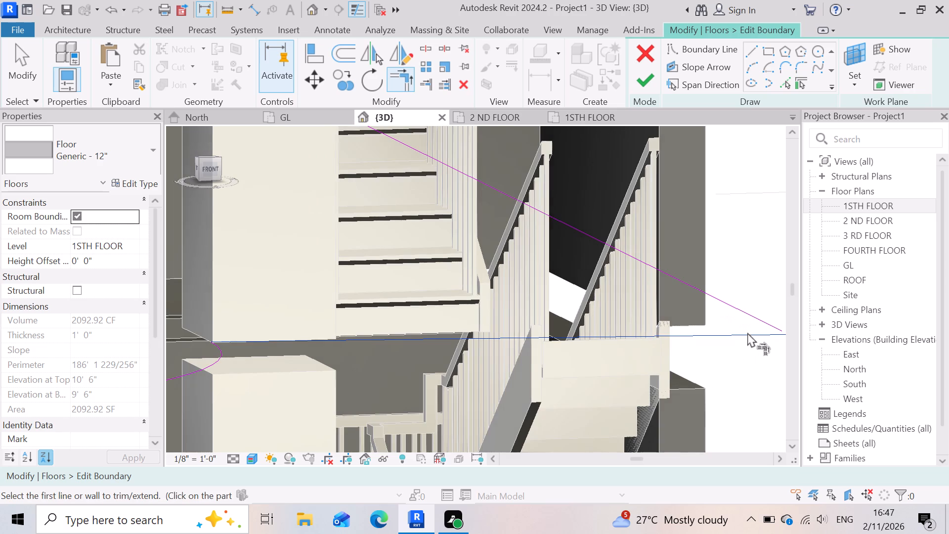
scroll(756, 325, up, 7)
click(760, 303)
scroll(750, 303, down, 6)
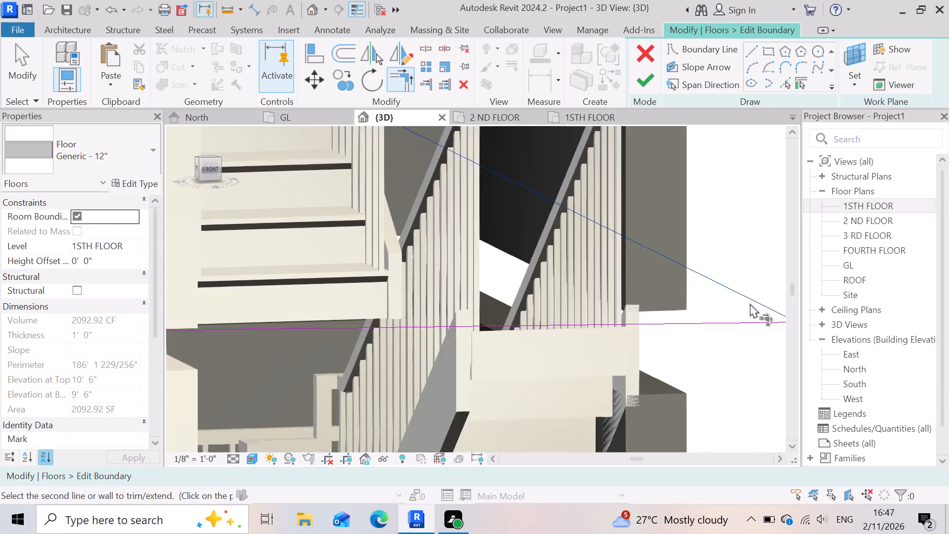
scroll(750, 303, down, 4)
scroll(807, 324, up, 3)
scroll(575, 333, down, 3)
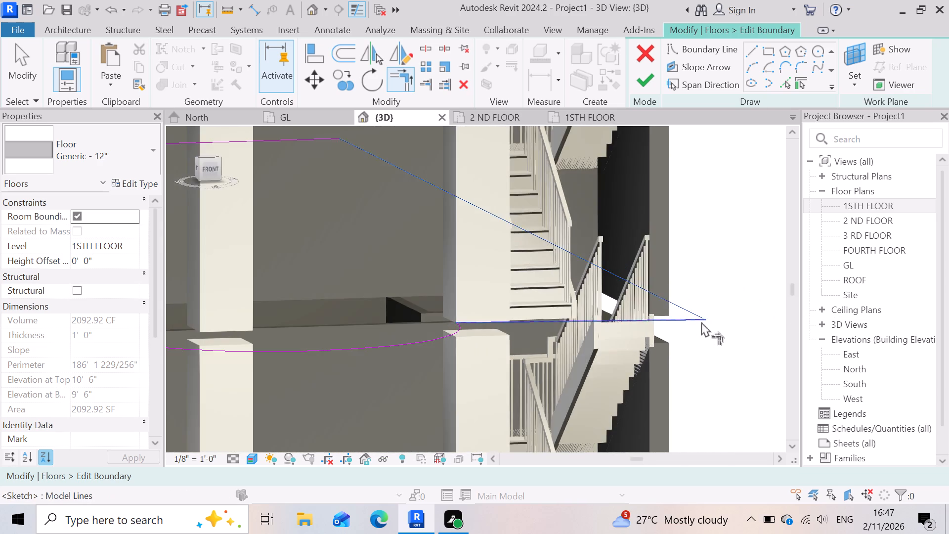
scroll(711, 322, up, 19)
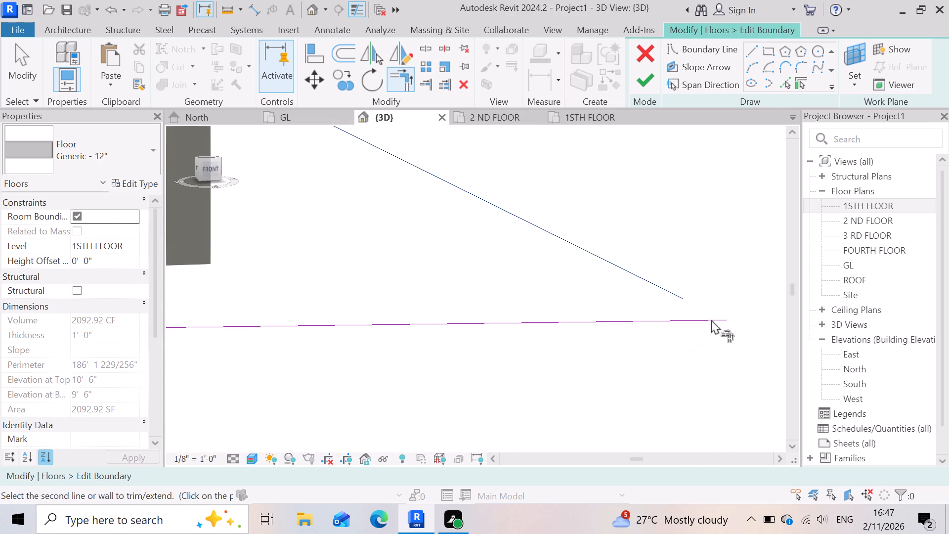
click(711, 319)
scroll(692, 325, down, 4)
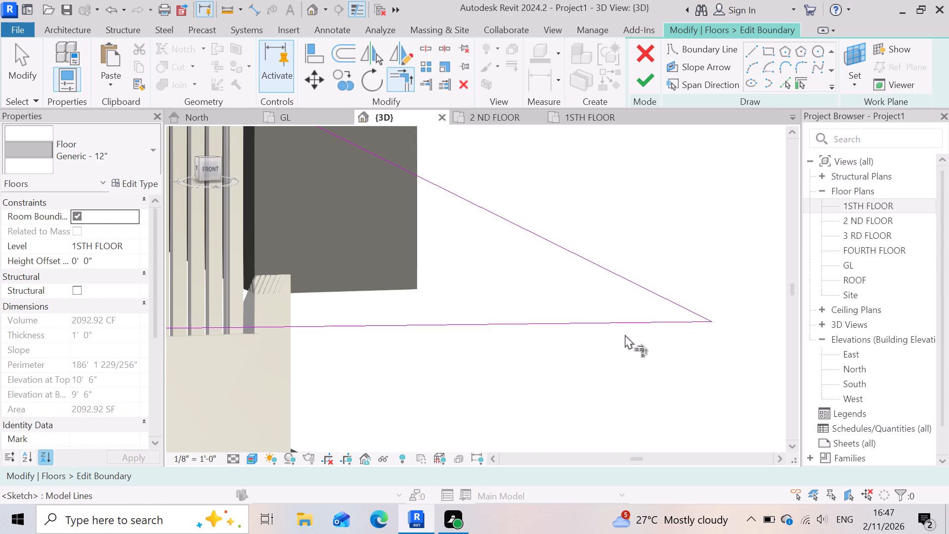
click(625, 334)
Finish the 1STH FLOOR slab's boundary edit, attach the walls below to its bottom, and deselect the slab.
scroll(645, 298, down, 13)
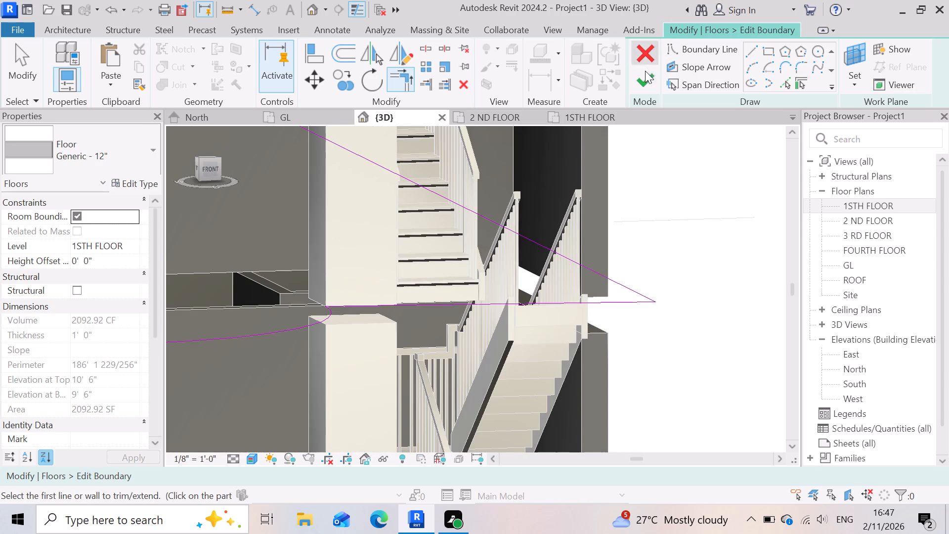
click(644, 75)
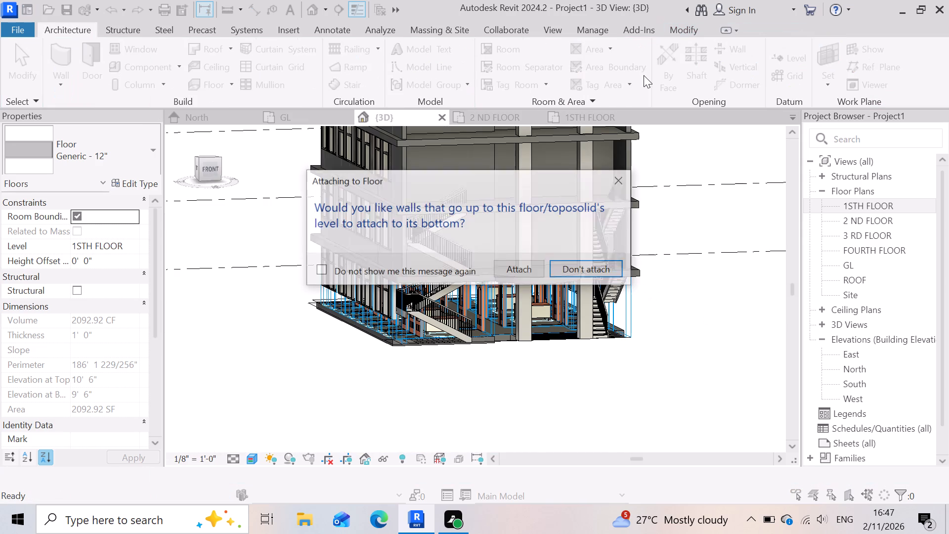
click(531, 271)
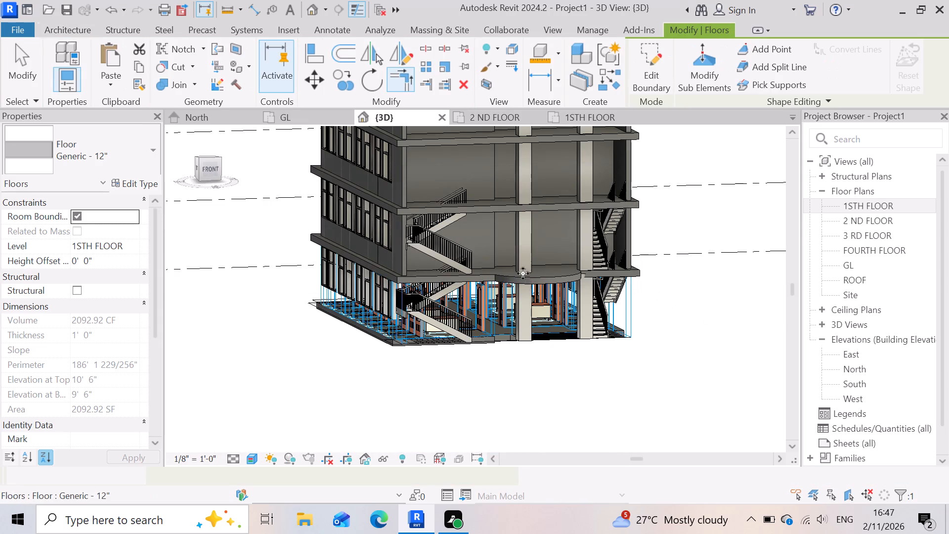
scroll(670, 302, down, 10)
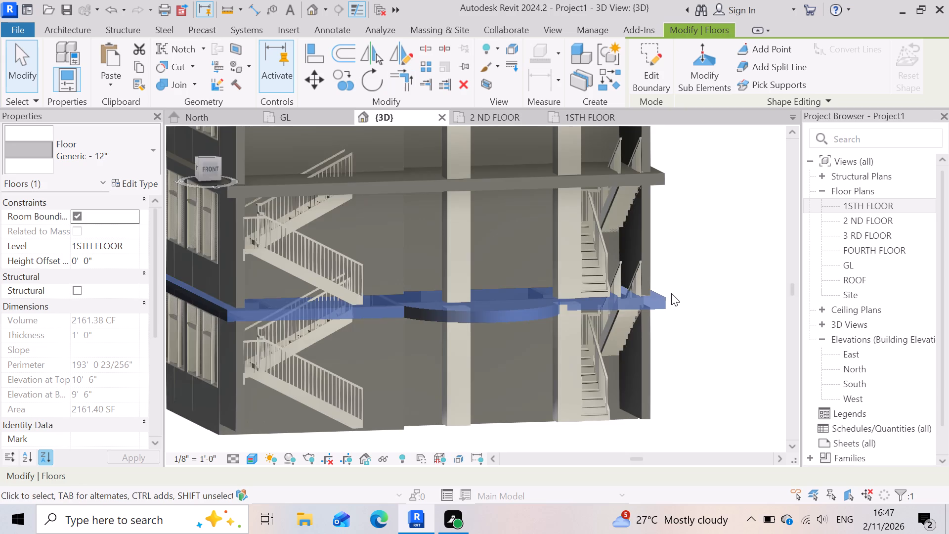
scroll(671, 293, down, 2)
click(301, 378)
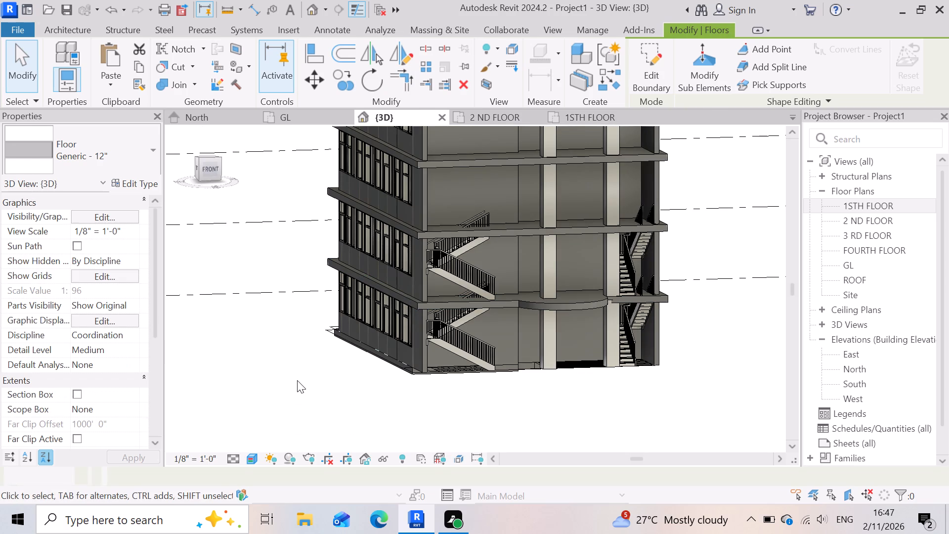
Open the 2 ND FLOOR slab's boundary for editing and delete its straight front boundary line.
scroll(504, 434, down, 3)
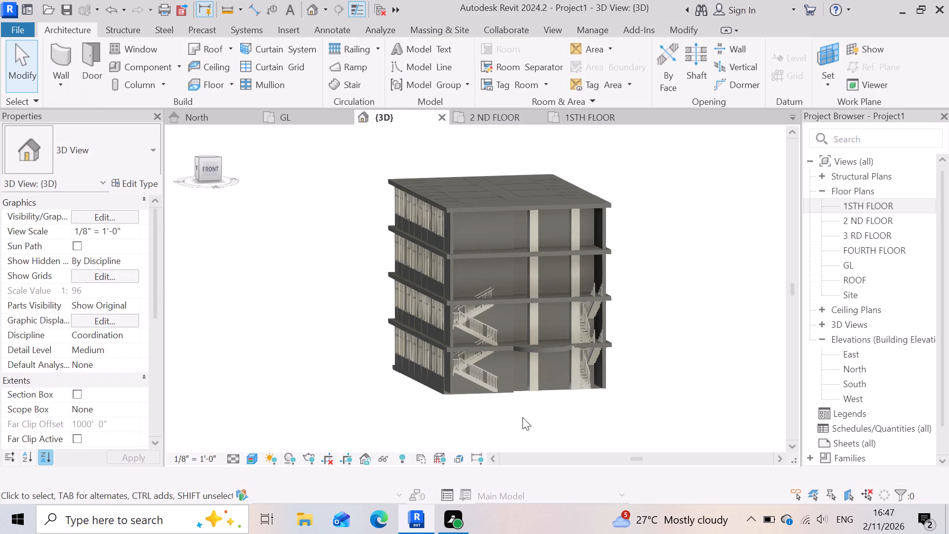
scroll(566, 260, up, 3)
scroll(520, 334, up, 4)
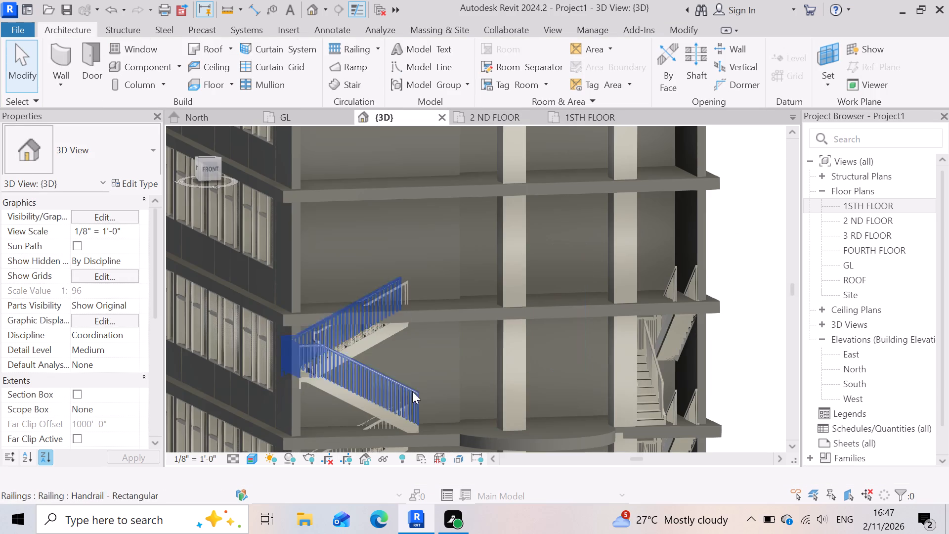
scroll(547, 352, down, 4)
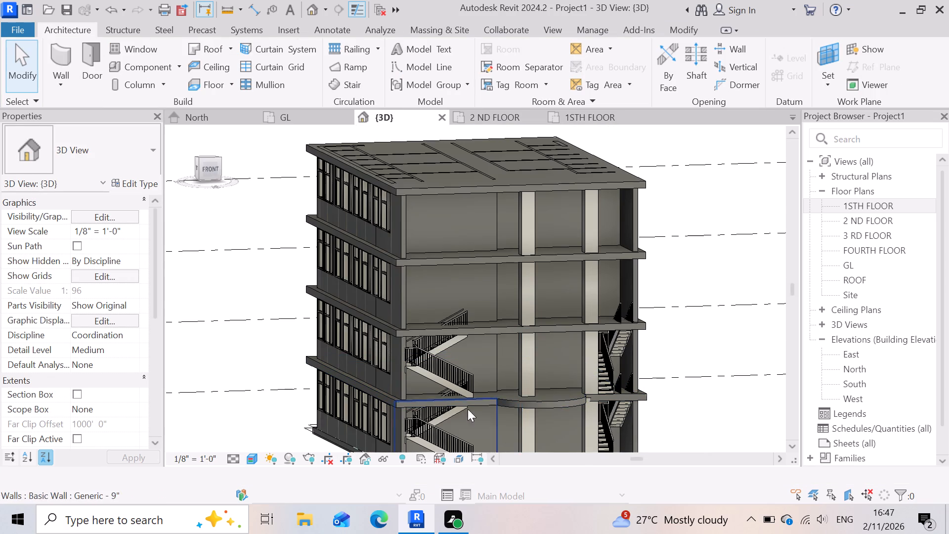
scroll(520, 318, up, 2)
scroll(535, 356, down, 3)
scroll(515, 353, up, 2)
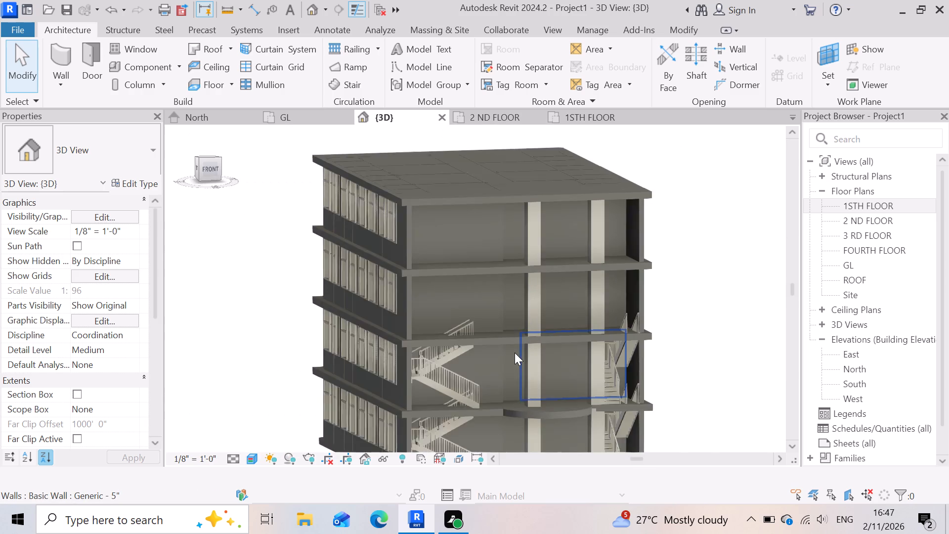
scroll(515, 353, up, 2)
click(510, 334)
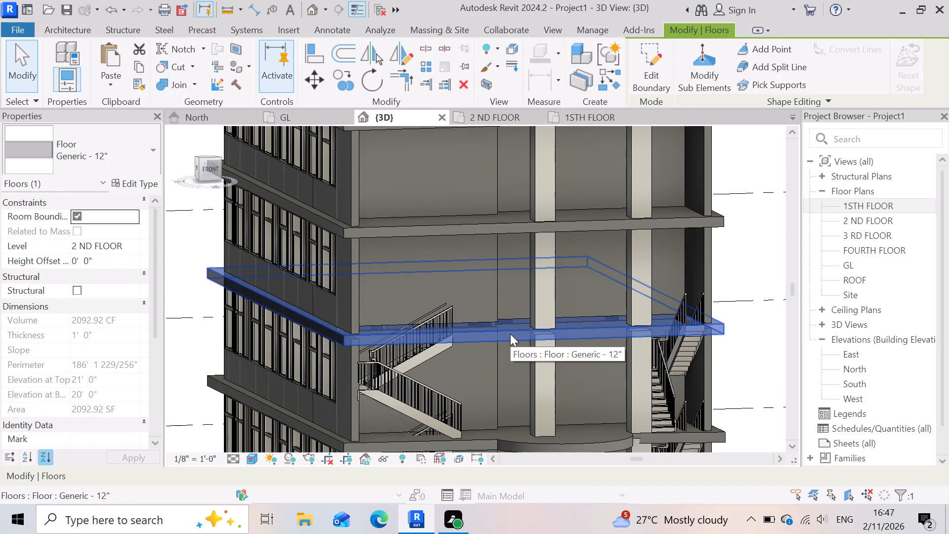
click(657, 66)
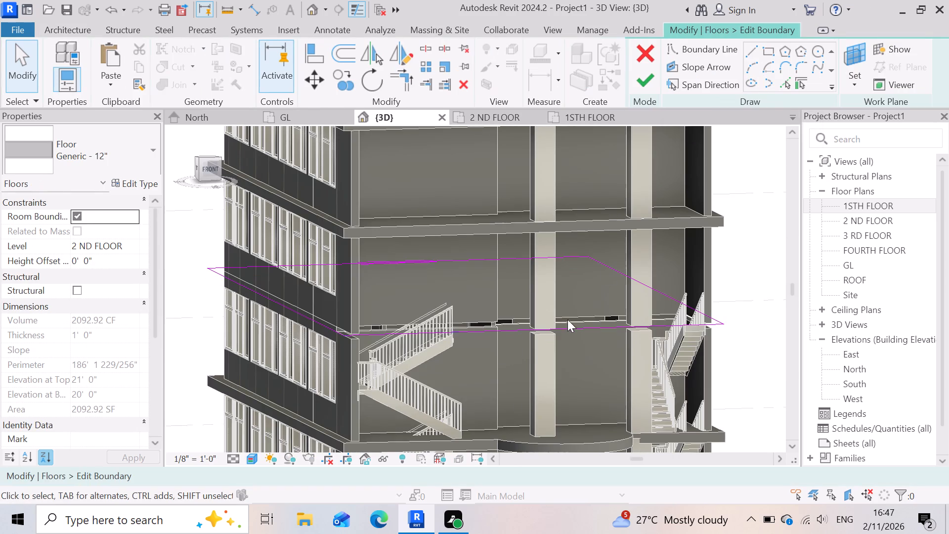
scroll(399, 345, up, 4)
click(478, 321)
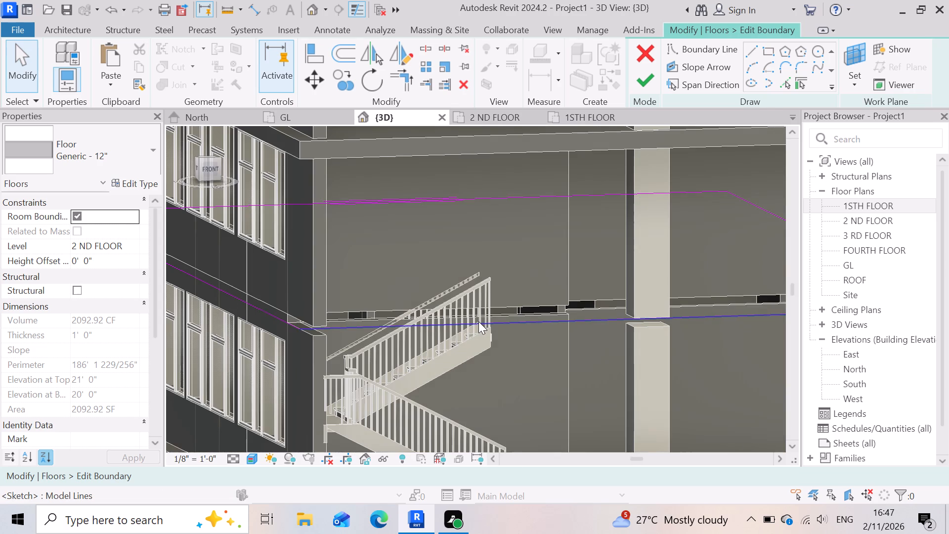
key(Delete)
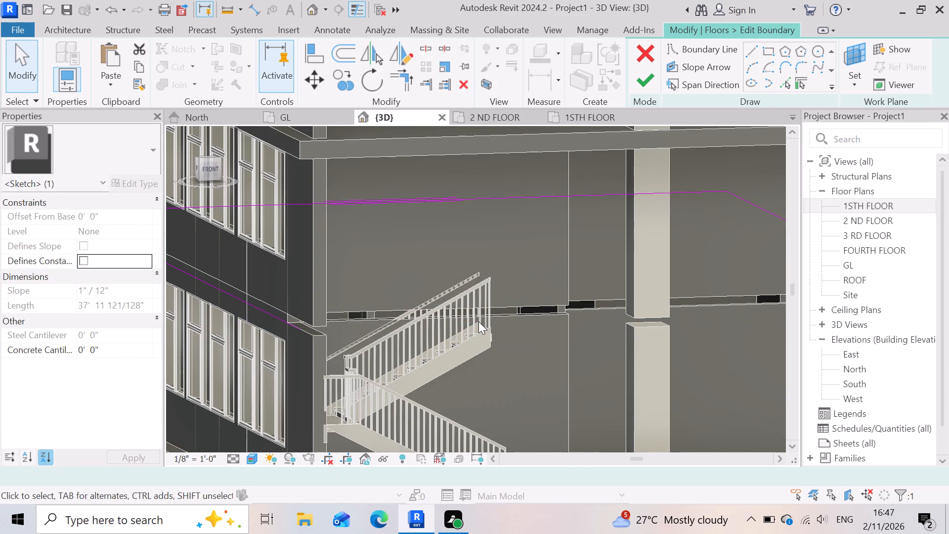
Draw a straight front boundary line from the window-side boundary's open end past the adjacent staircase to the wall corner before the first column.
scroll(268, 350, up, 5)
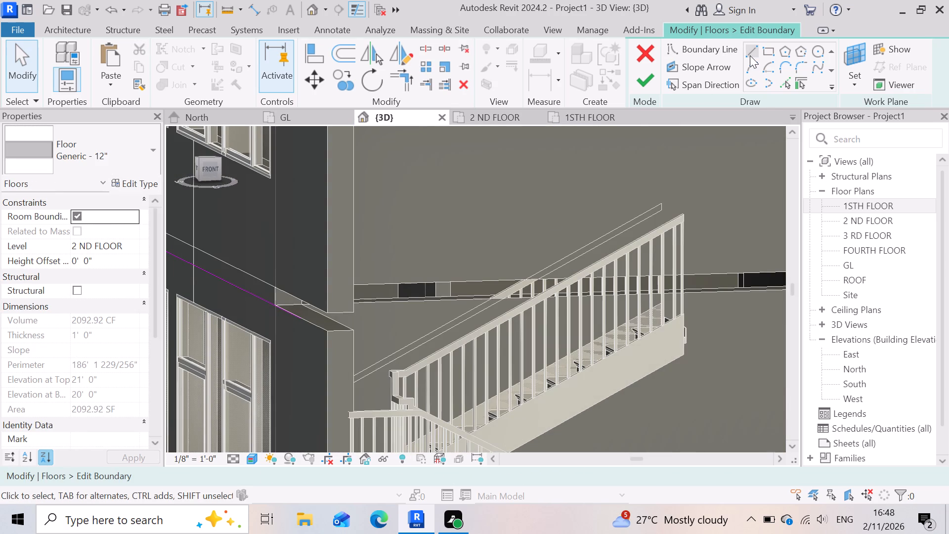
click(750, 55)
scroll(287, 314, up, 12)
click(296, 275)
scroll(284, 293, down, 2)
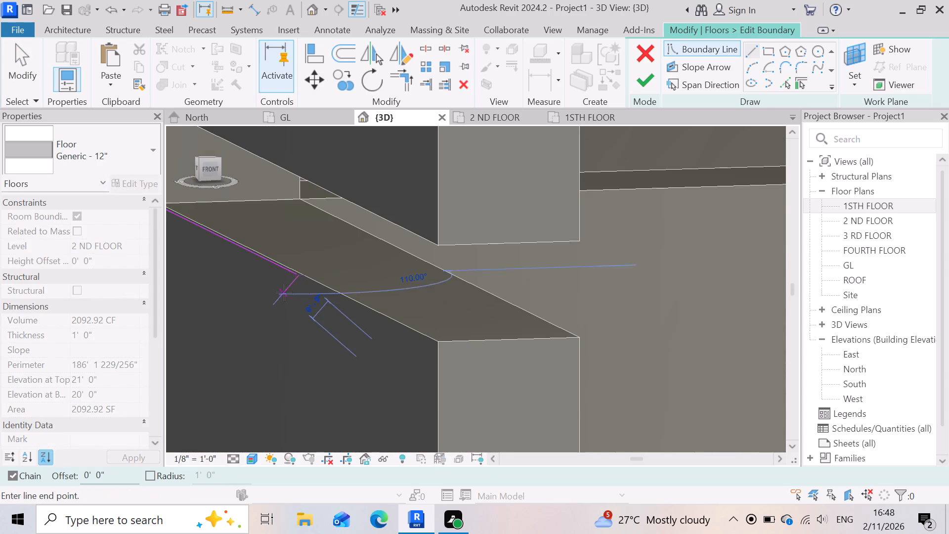
scroll(284, 293, down, 17)
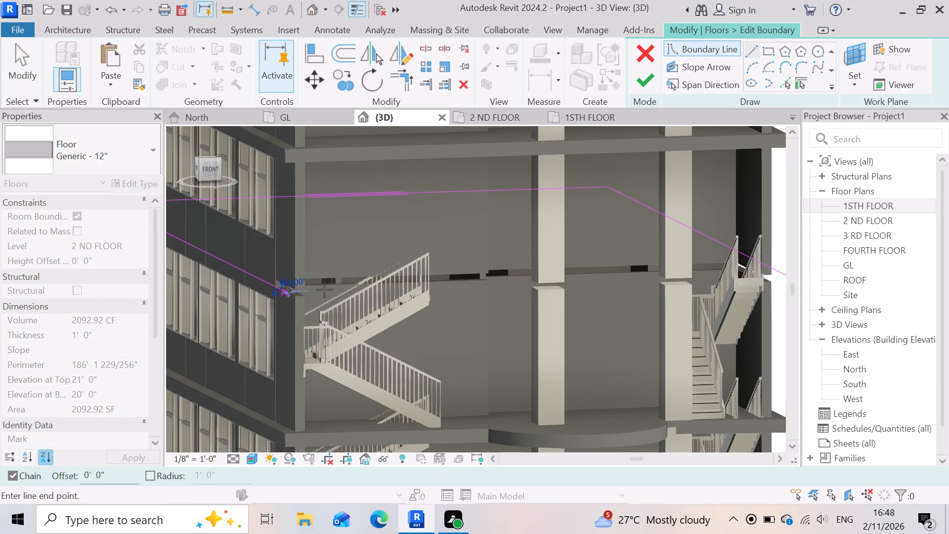
scroll(552, 273, up, 5)
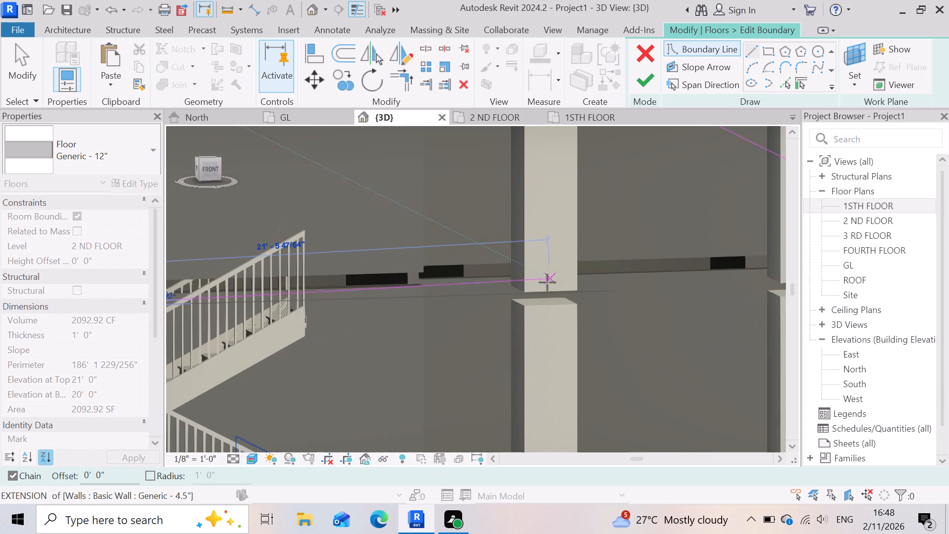
scroll(435, 286, up, 9)
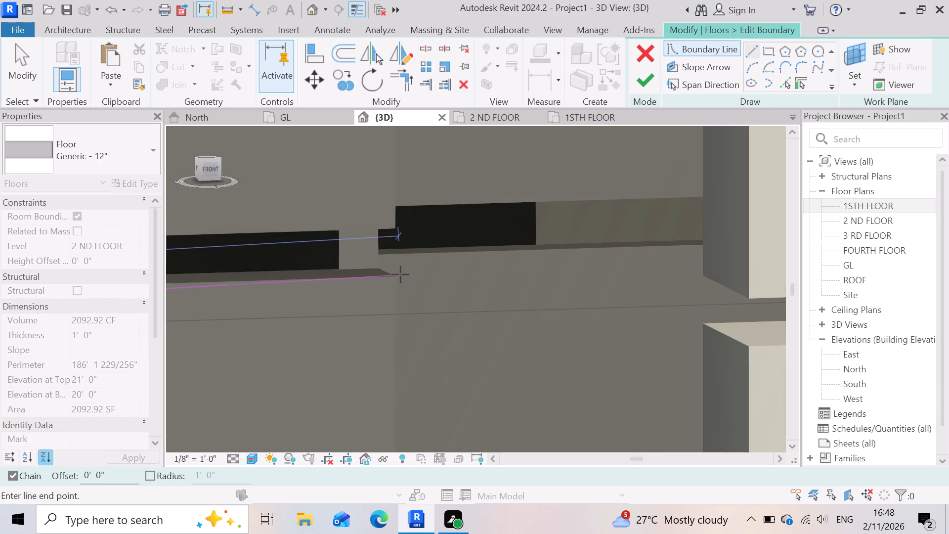
scroll(400, 275, up, 6)
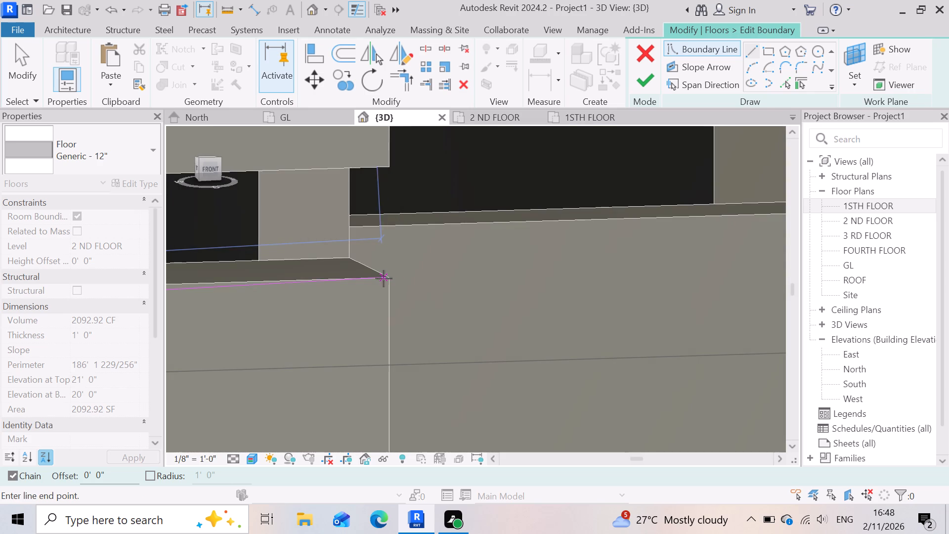
click(387, 280)
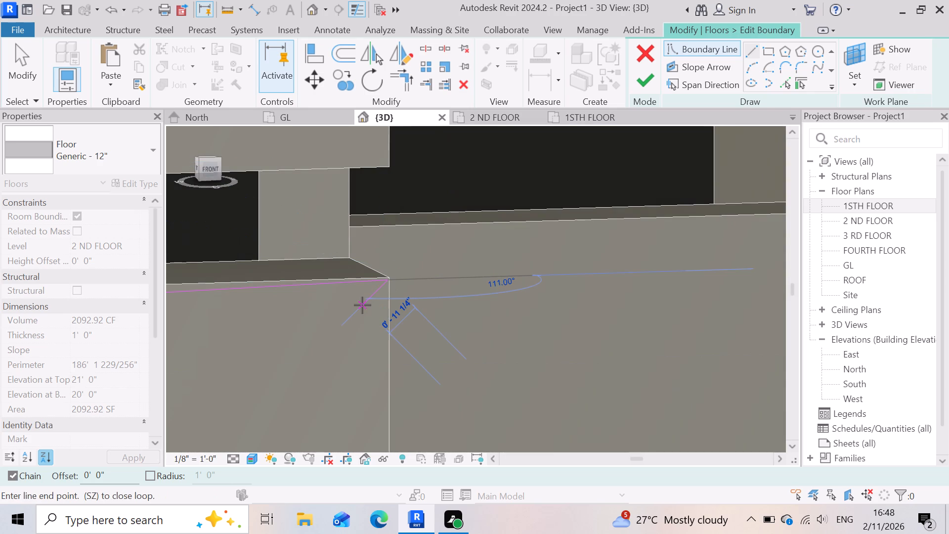
key(Escape)
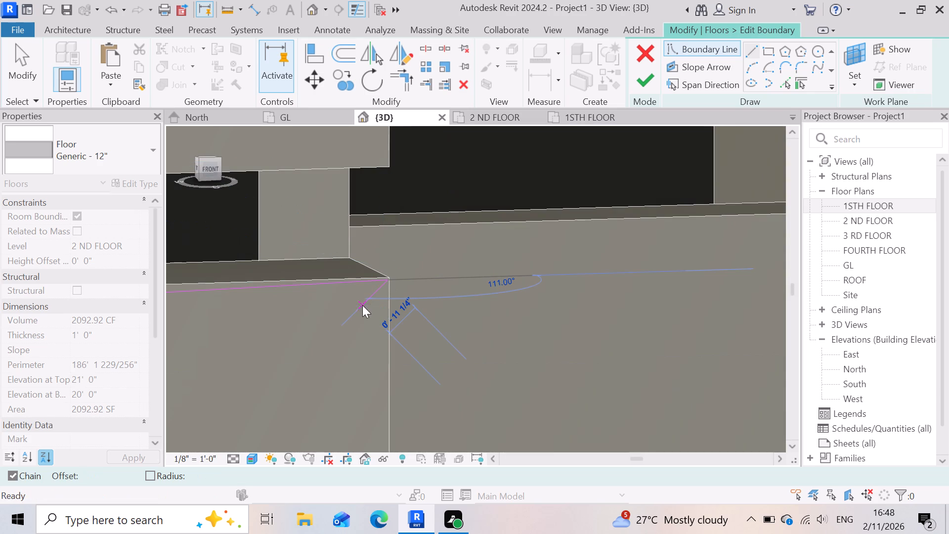
Draw a front boundary line about 9' long from the opposite side boundary's open end to the near corner of the column beside the stairs.
scroll(295, 304, down, 15)
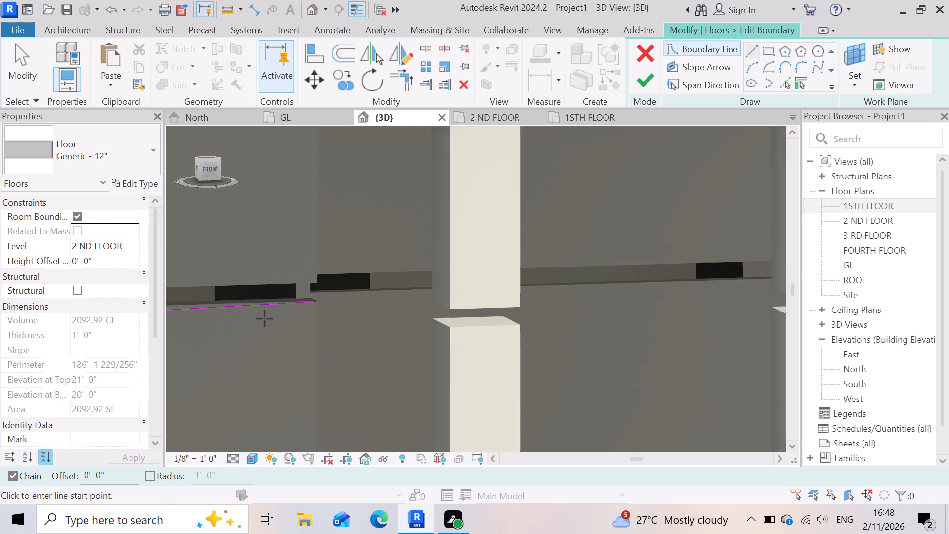
scroll(469, 331, down, 3)
scroll(757, 339, up, 5)
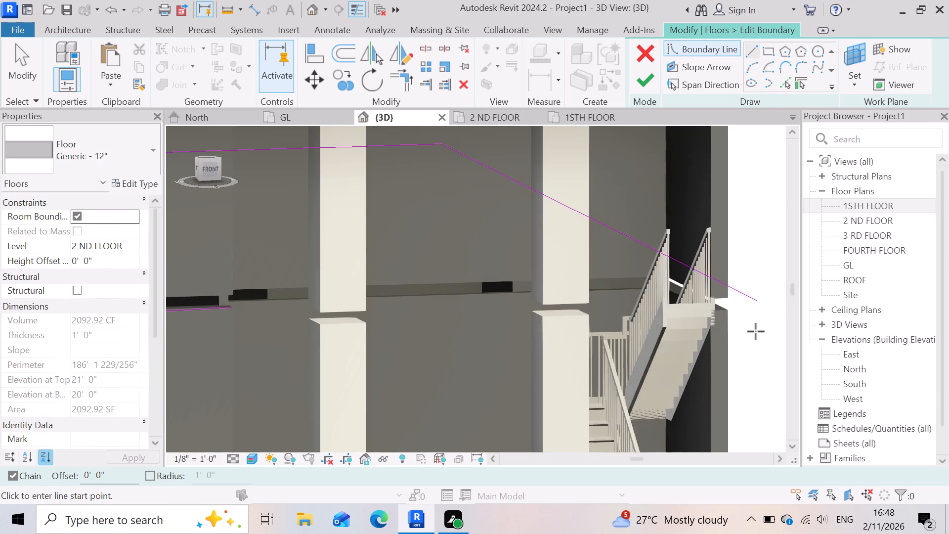
scroll(756, 331, up, 4)
scroll(763, 275, up, 11)
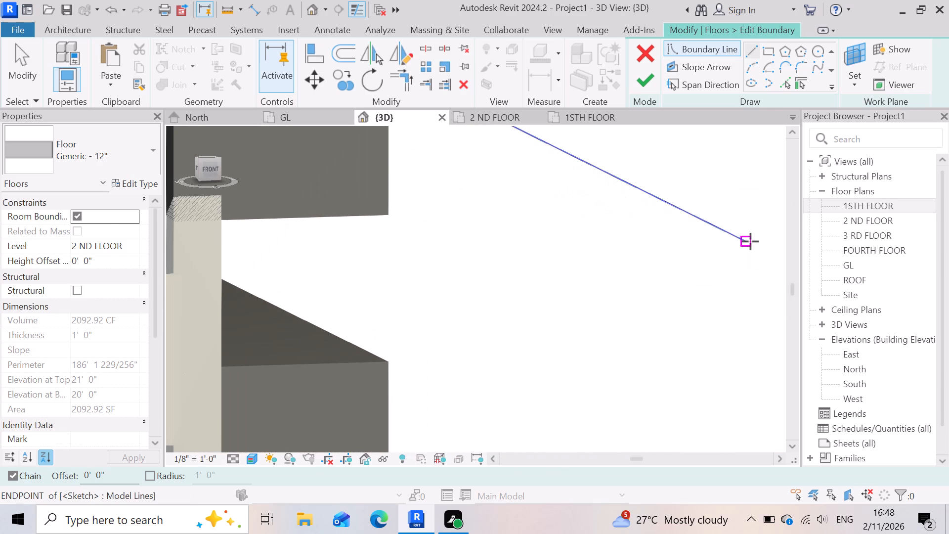
click(749, 241)
scroll(756, 272, down, 13)
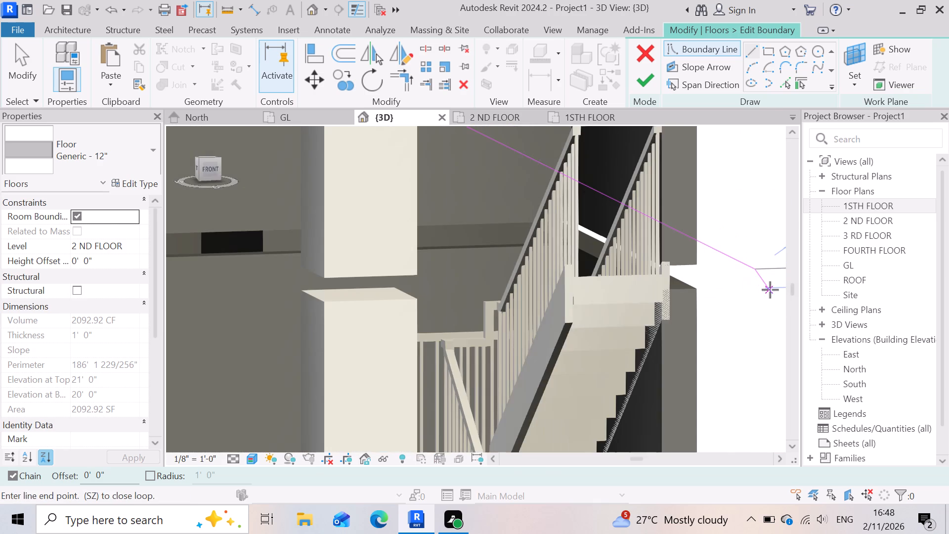
scroll(770, 290, down, 4)
scroll(583, 300, up, 3)
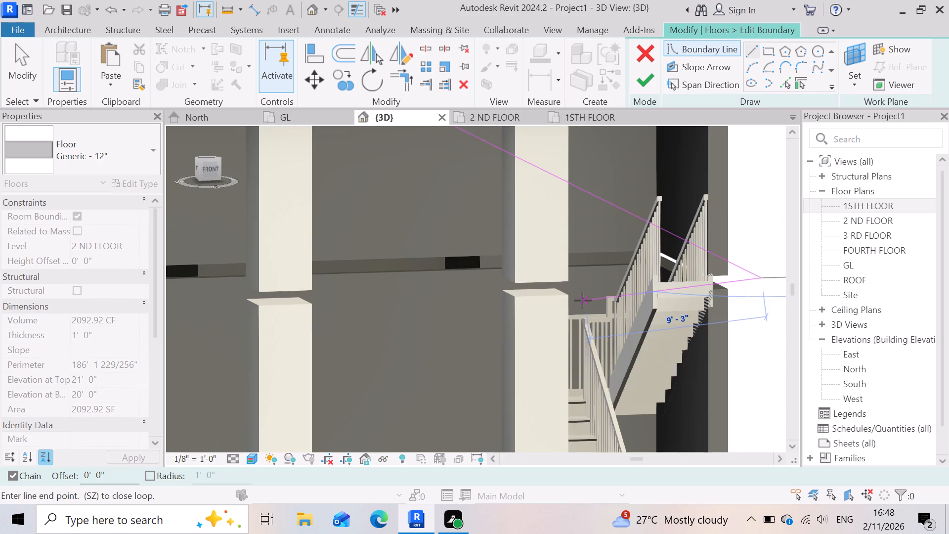
scroll(583, 300, up, 10)
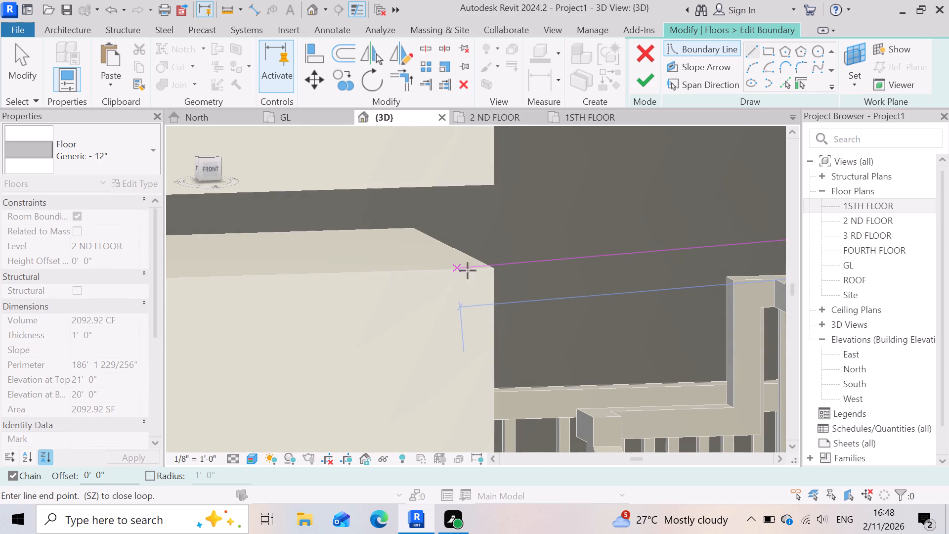
scroll(468, 270, down, 9)
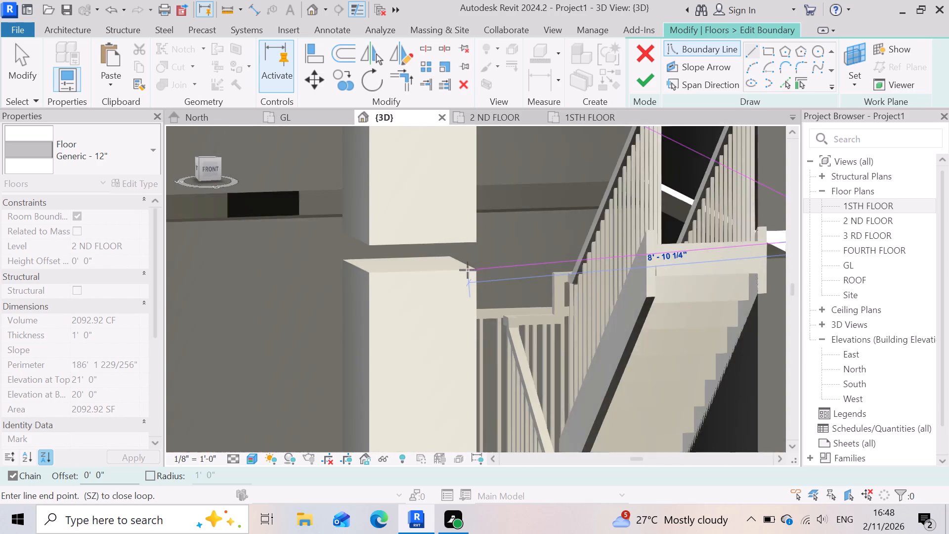
scroll(468, 270, down, 4)
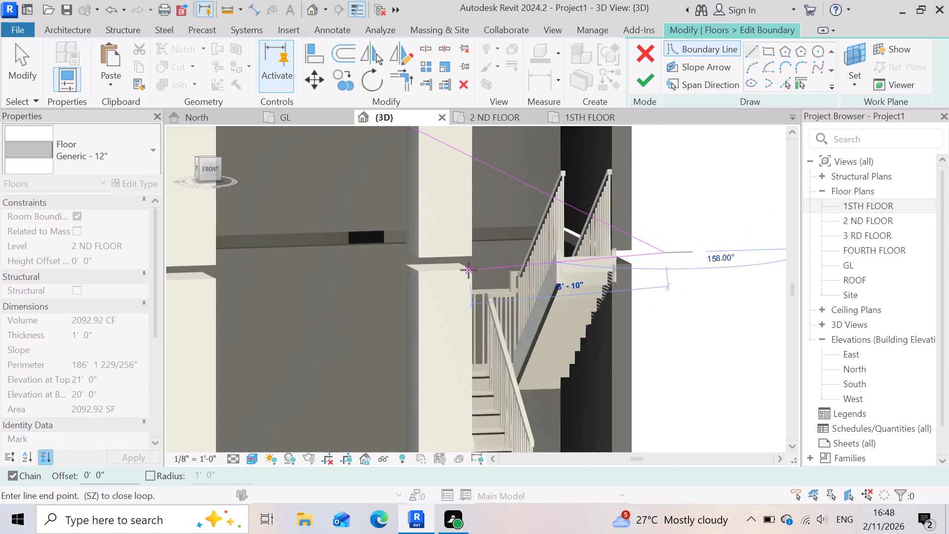
scroll(469, 270, down, 4)
scroll(469, 270, up, 5)
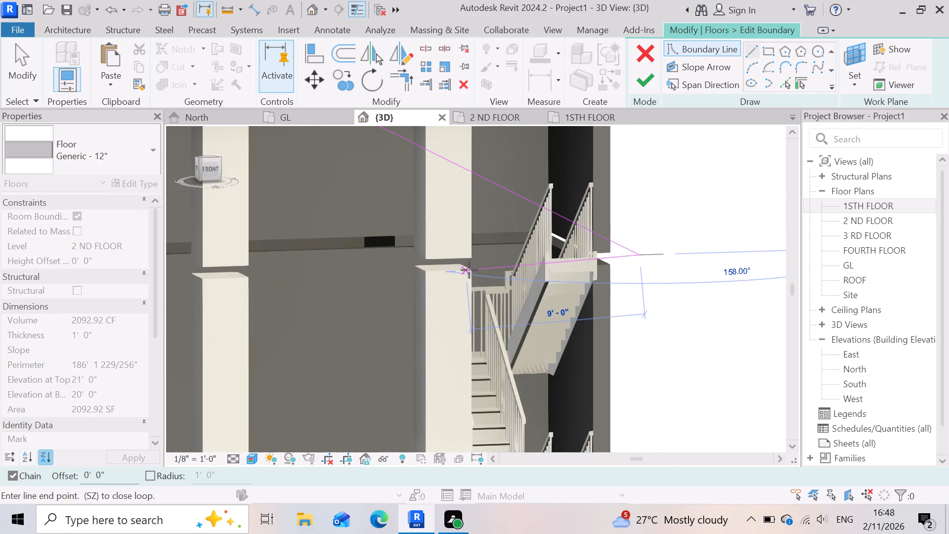
scroll(469, 270, up, 11)
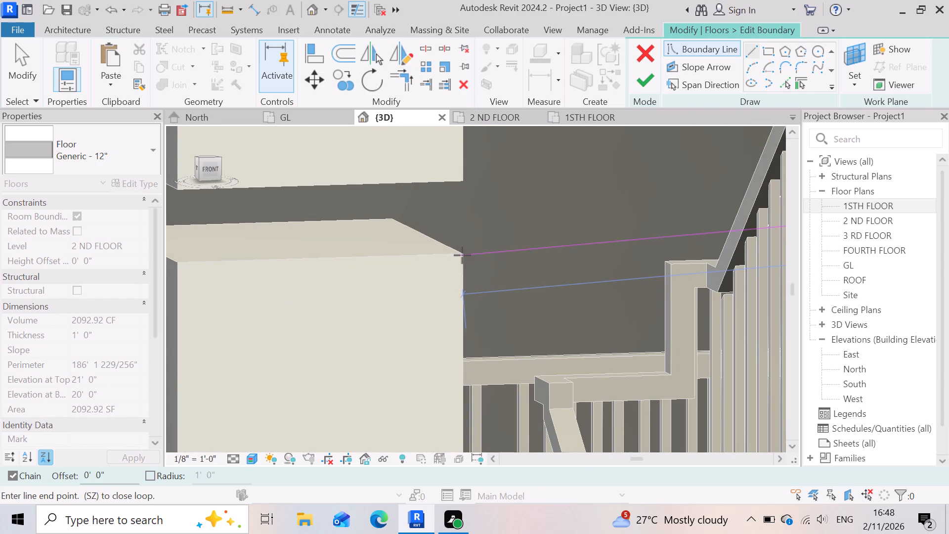
click(462, 255)
scroll(479, 303, down, 1)
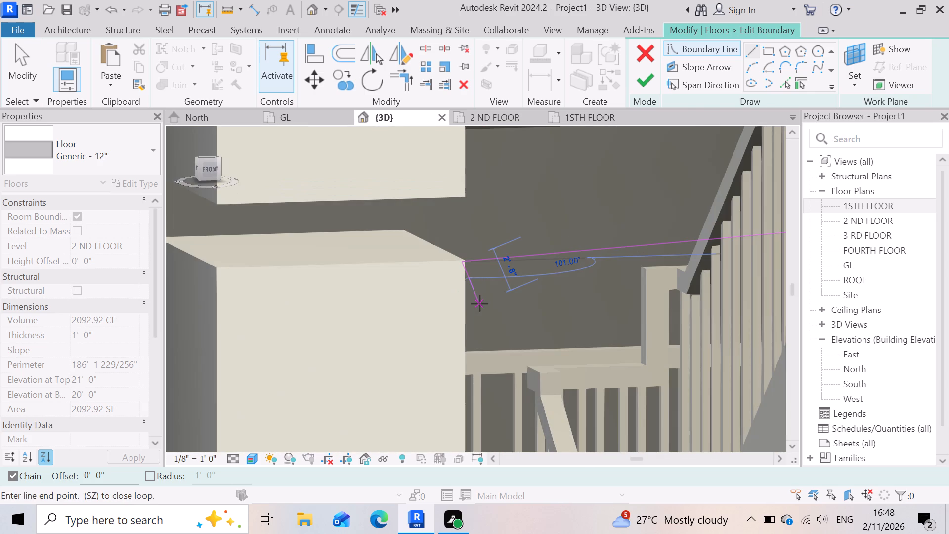
key(Escape)
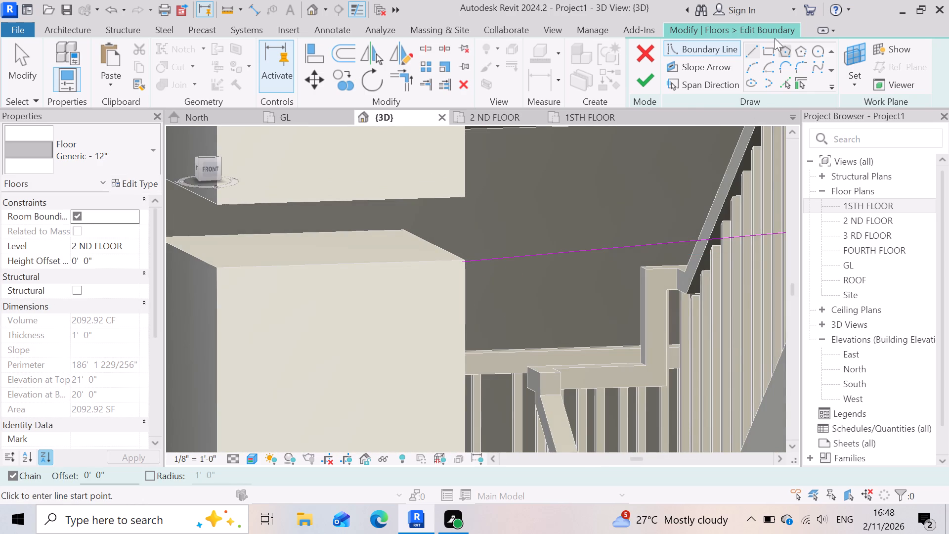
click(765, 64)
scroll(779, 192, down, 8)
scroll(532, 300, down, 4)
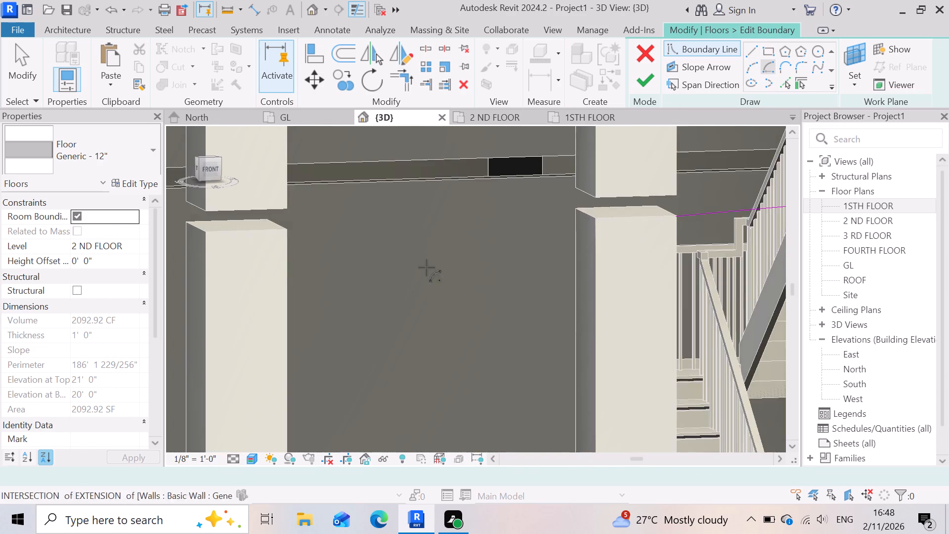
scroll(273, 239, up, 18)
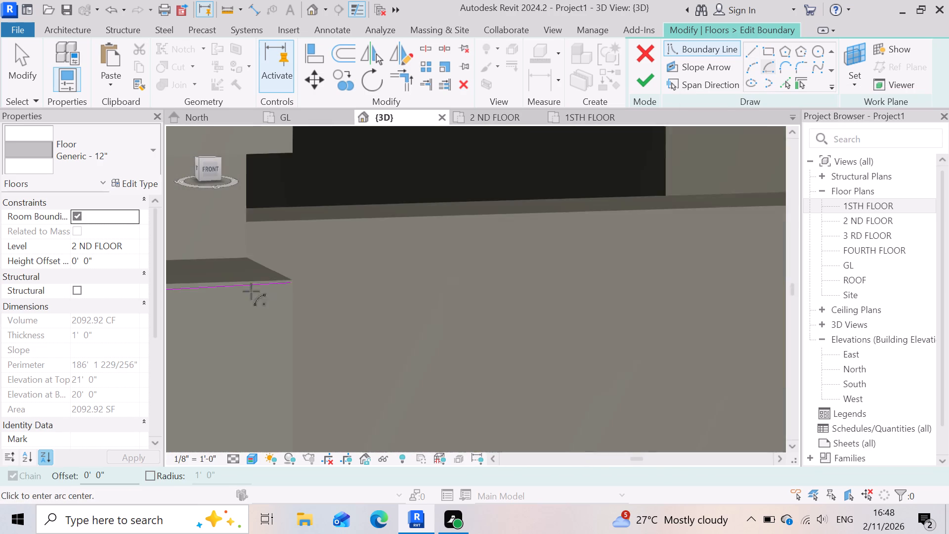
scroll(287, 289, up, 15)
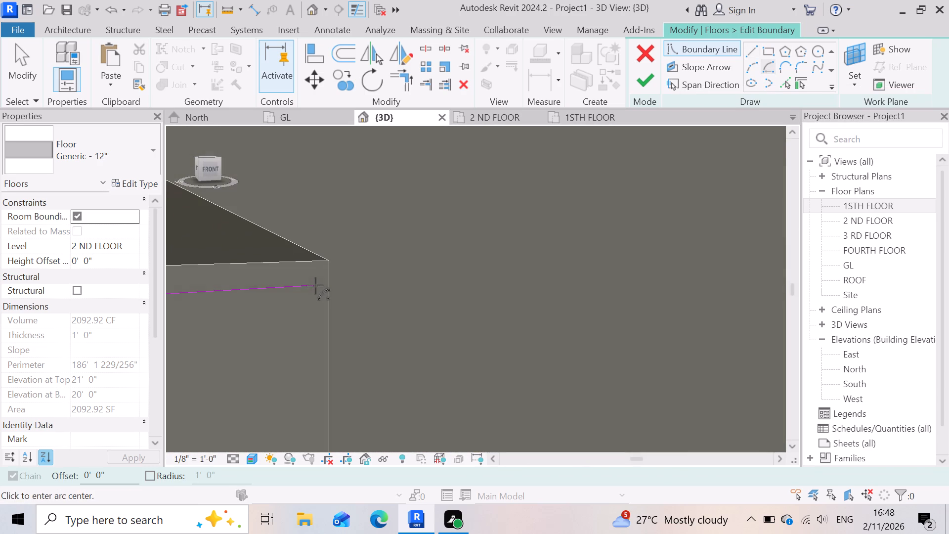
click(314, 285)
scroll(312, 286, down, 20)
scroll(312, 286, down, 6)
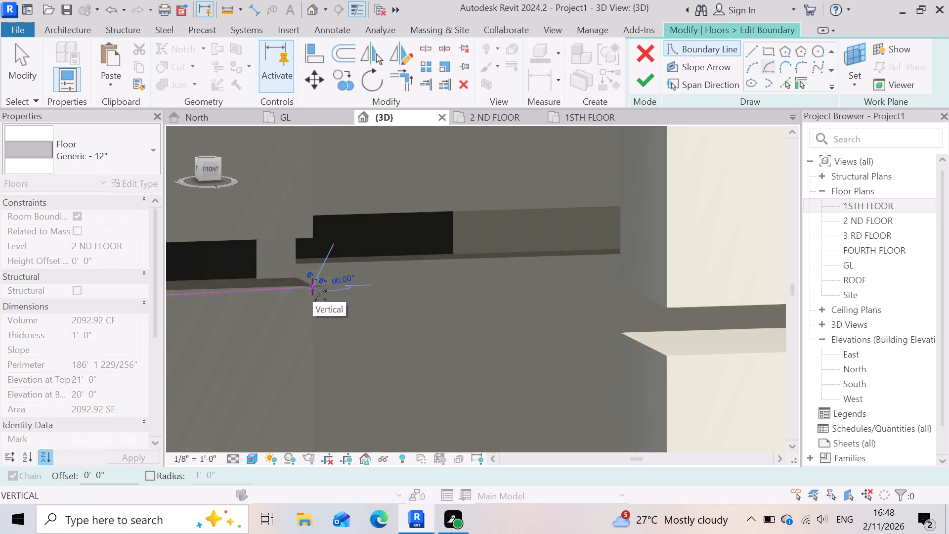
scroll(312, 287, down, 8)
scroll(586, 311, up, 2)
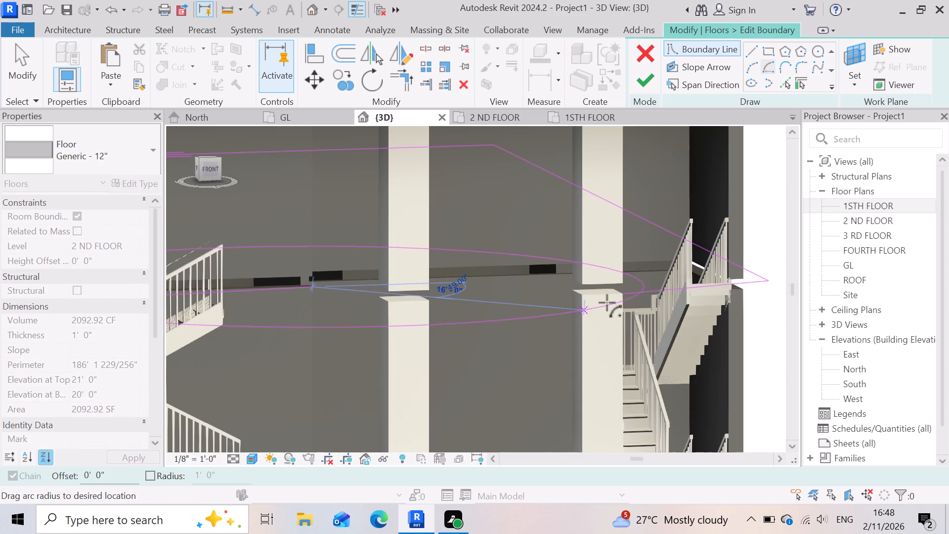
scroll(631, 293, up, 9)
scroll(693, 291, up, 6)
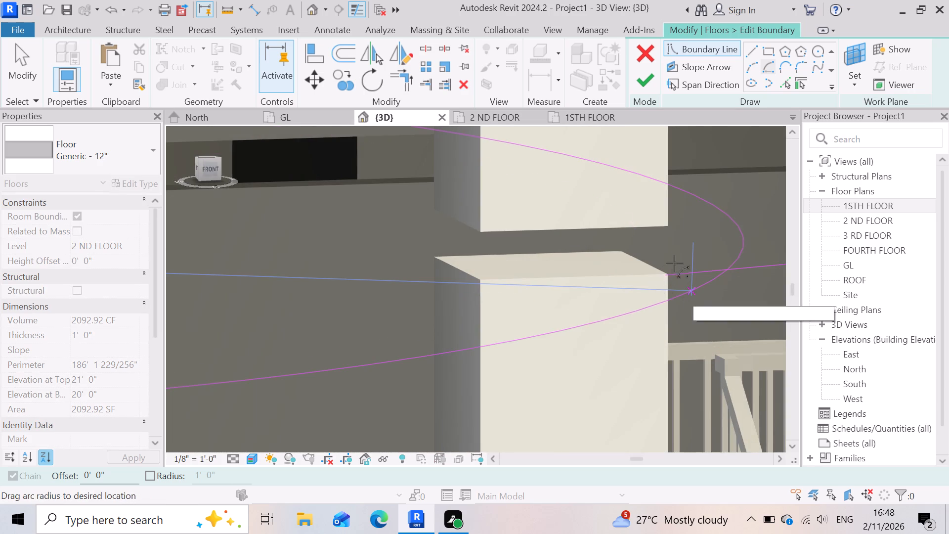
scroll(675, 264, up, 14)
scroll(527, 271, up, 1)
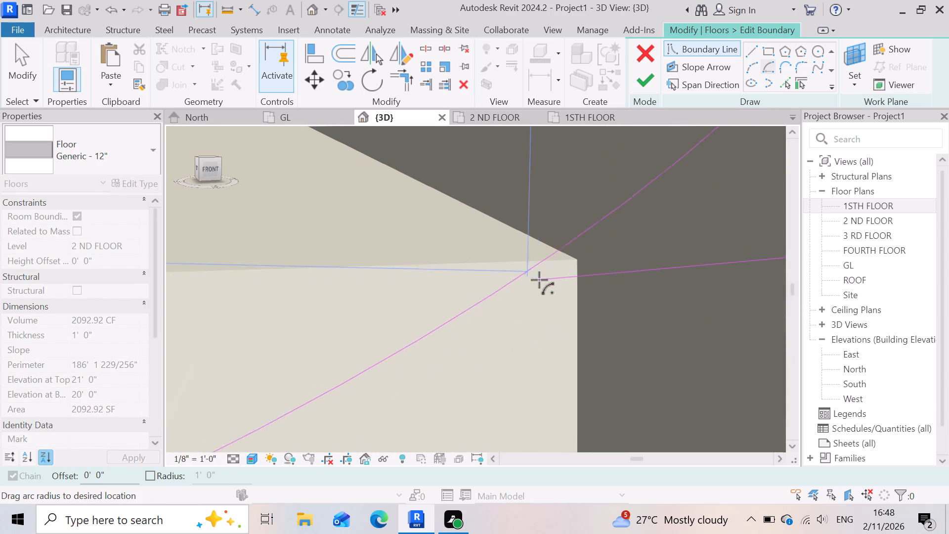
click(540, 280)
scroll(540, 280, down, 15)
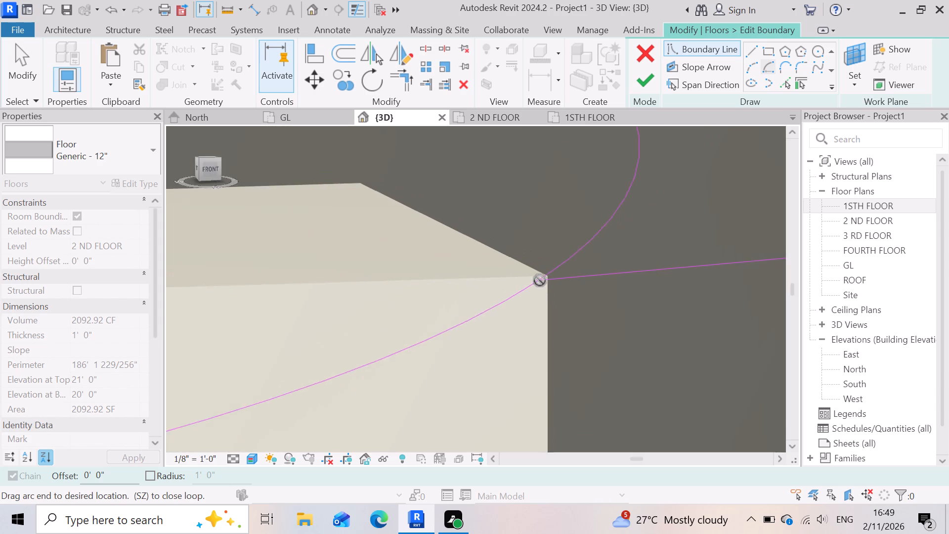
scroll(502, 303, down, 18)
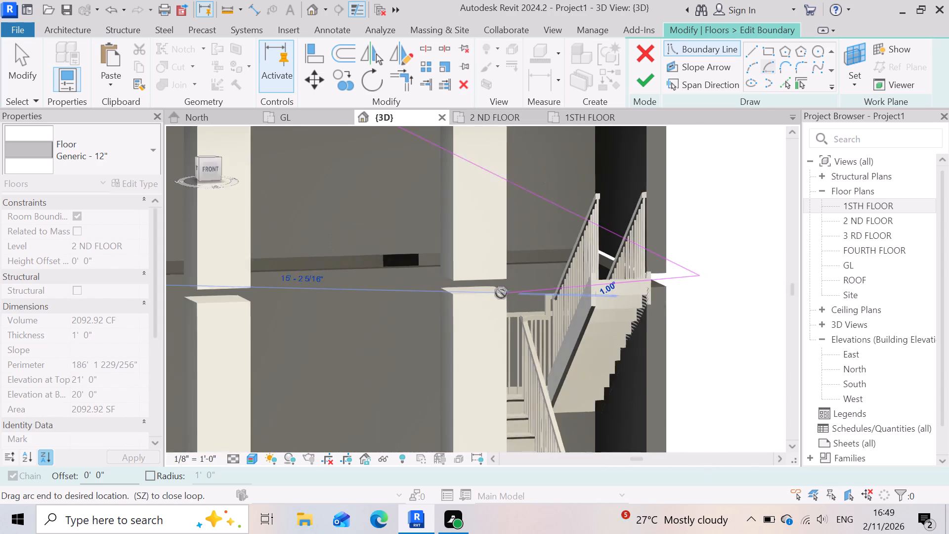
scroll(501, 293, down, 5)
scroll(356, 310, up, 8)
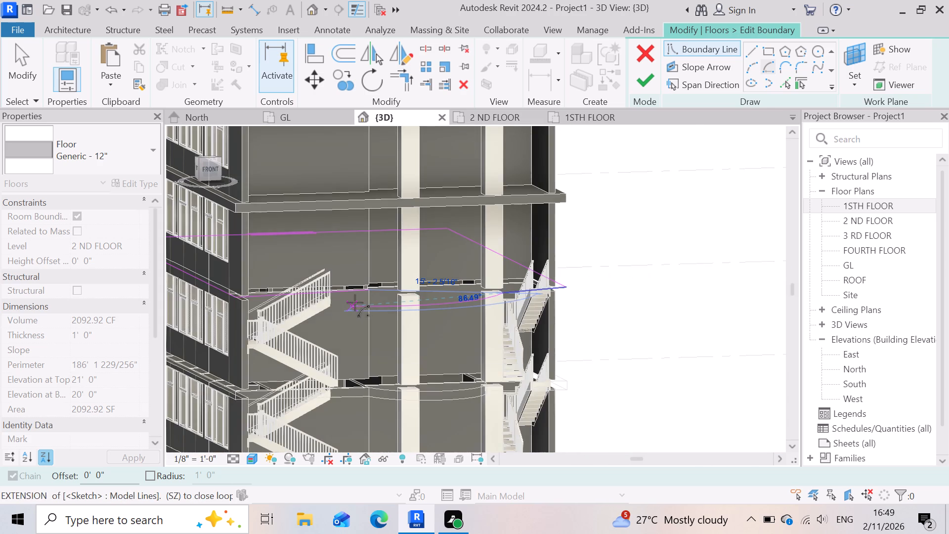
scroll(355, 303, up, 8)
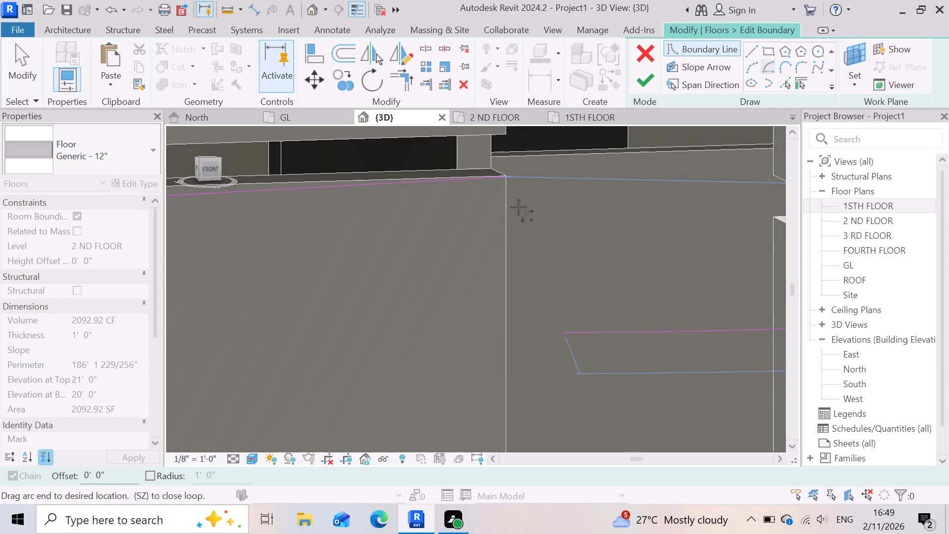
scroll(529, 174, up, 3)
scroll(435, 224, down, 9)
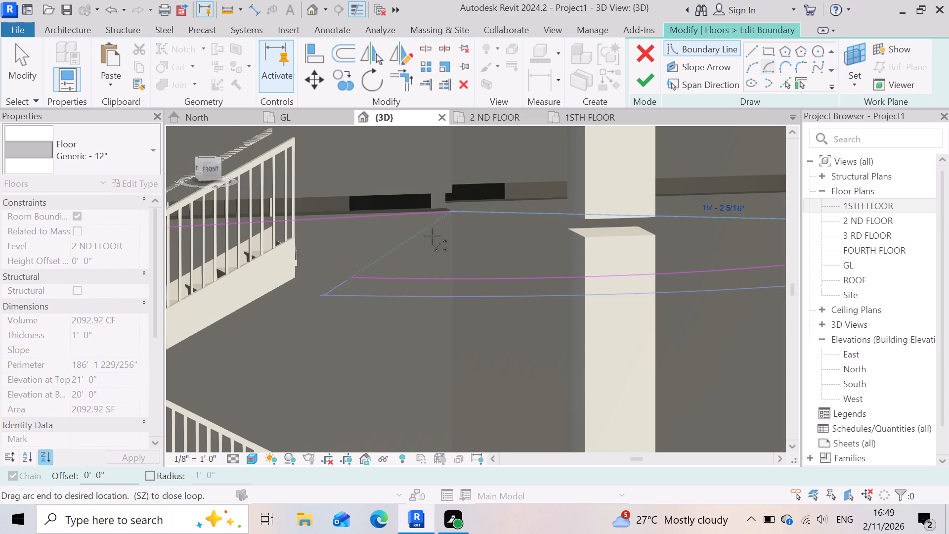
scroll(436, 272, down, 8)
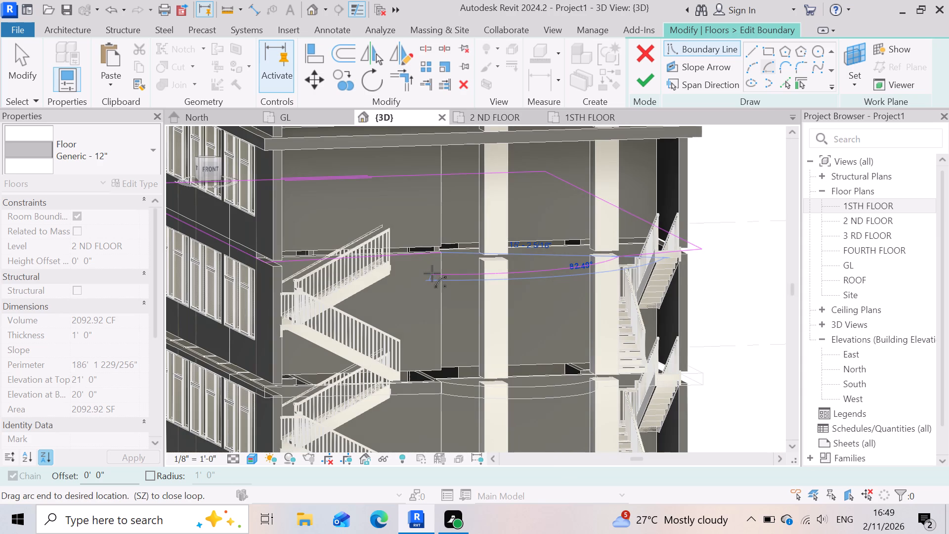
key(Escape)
Extend the front boundary with a horizontal line about 0' 5 1/4" long from its open end along the front face of the column beside the stairs.
scroll(550, 286, up, 3)
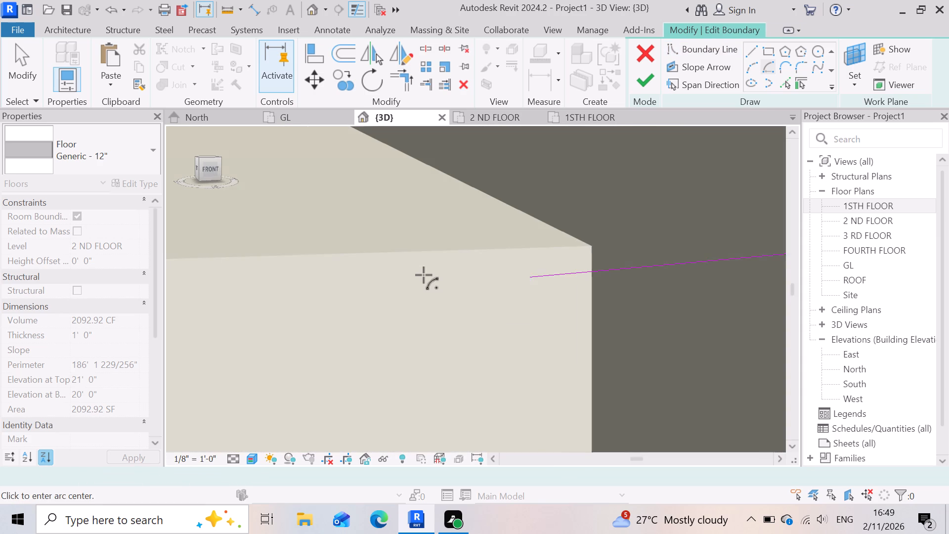
scroll(424, 275, down, 4)
scroll(548, 297, down, 14)
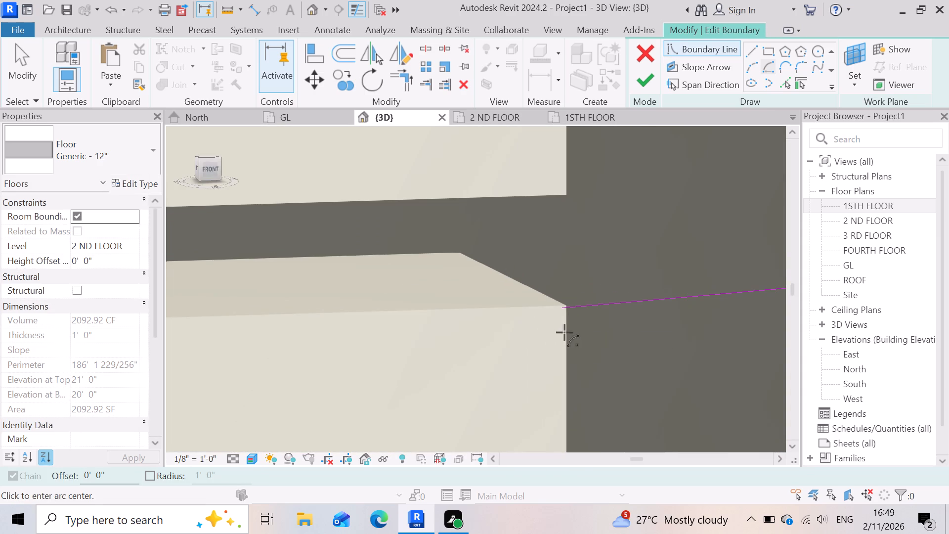
scroll(568, 332, down, 11)
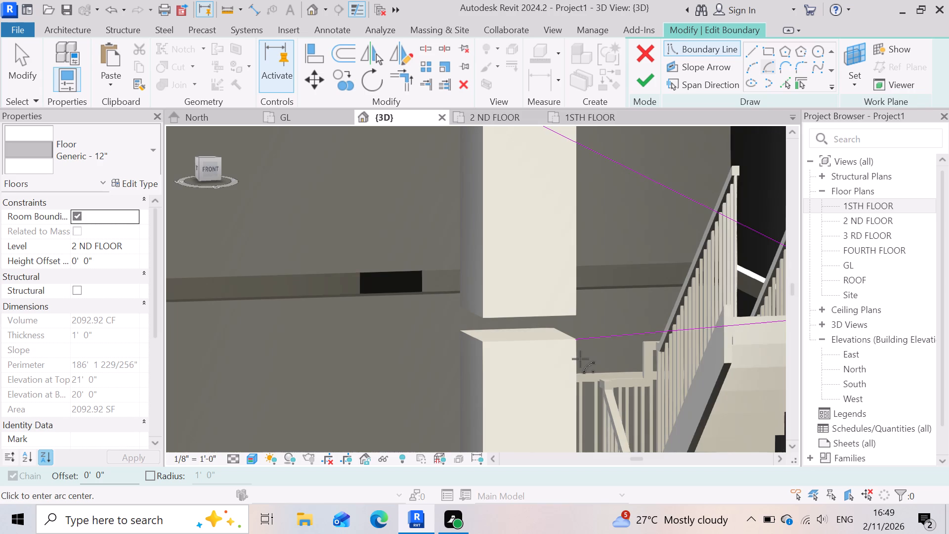
scroll(563, 357, up, 3)
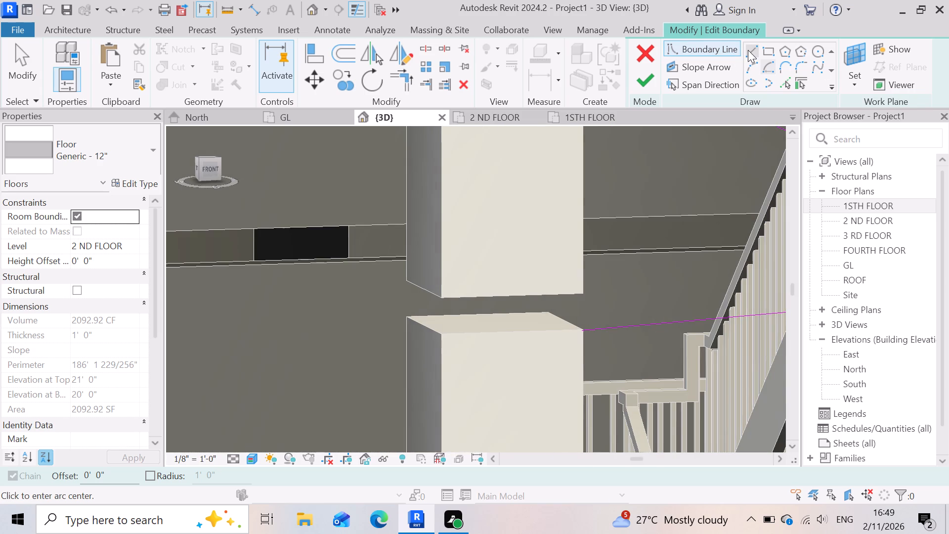
click(748, 50)
scroll(541, 337, up, 9)
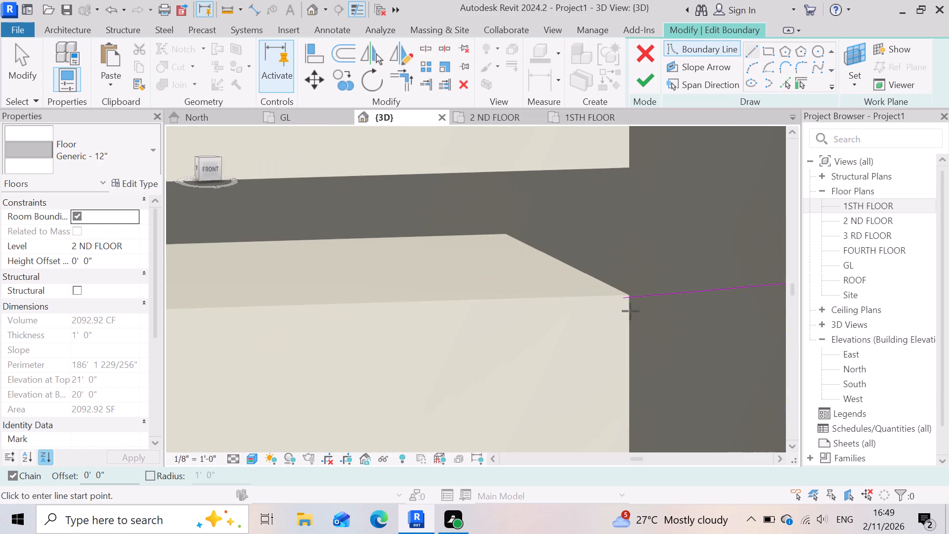
scroll(629, 303, up, 12)
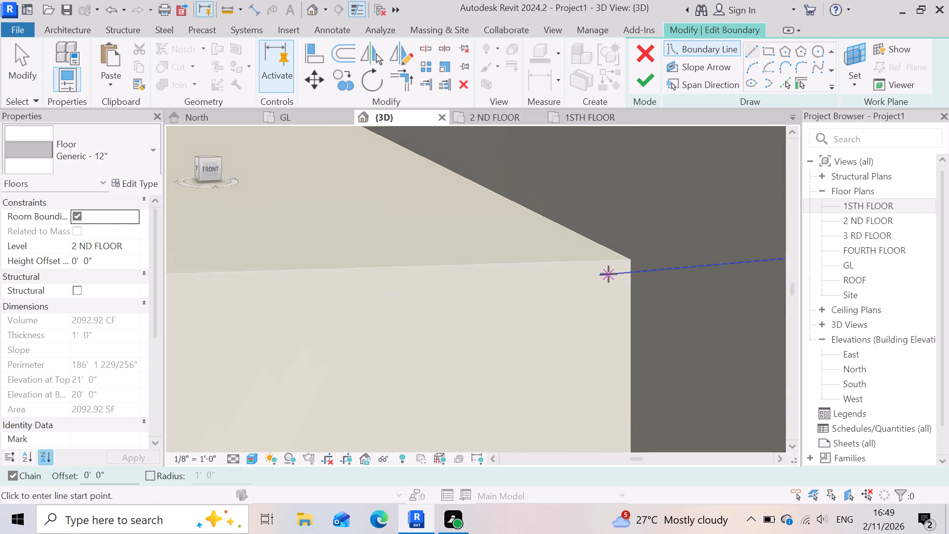
scroll(604, 275, up, 7)
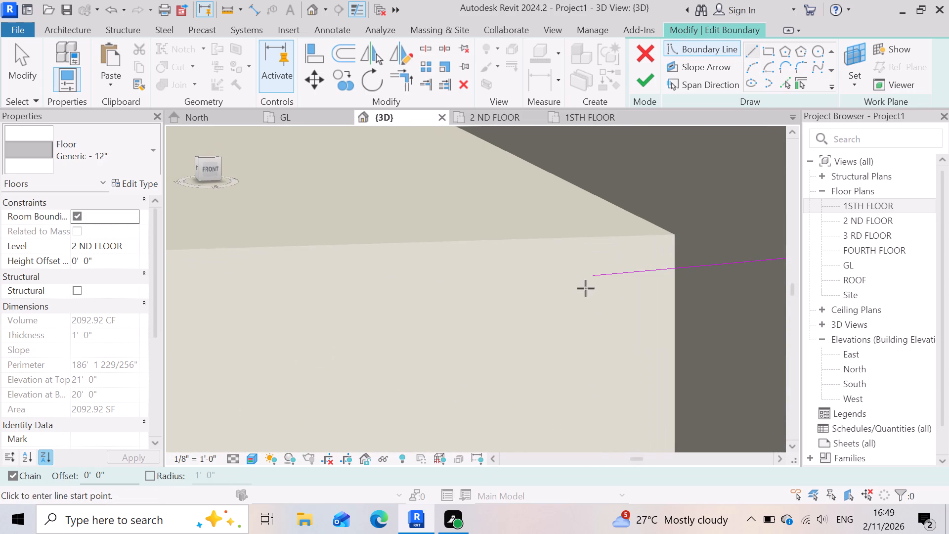
click(595, 275)
scroll(607, 299, down, 12)
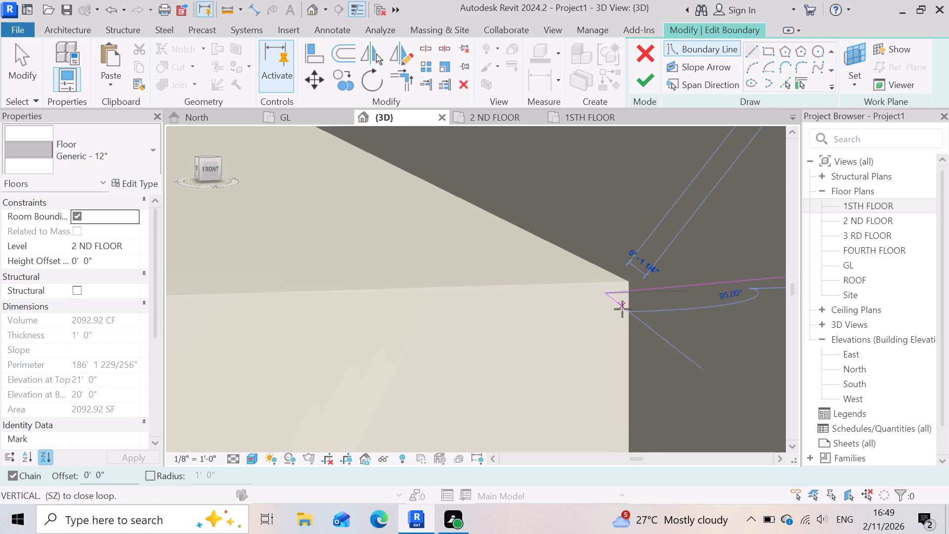
scroll(622, 309, down, 2)
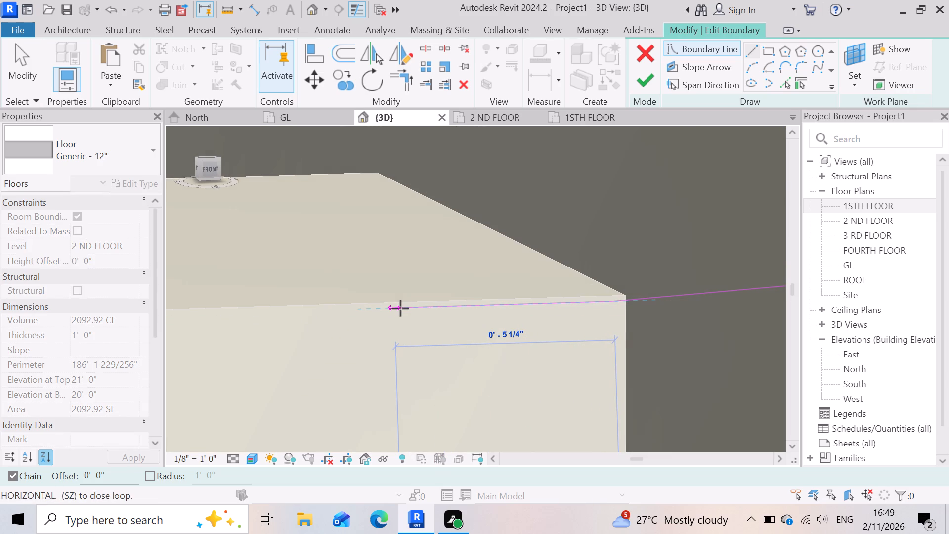
click(400, 308)
key(Escape)
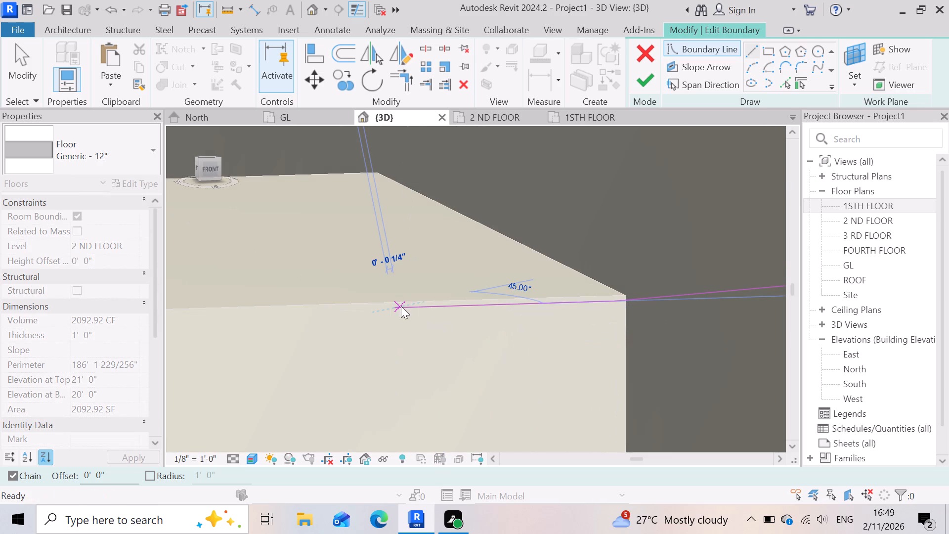
Draw an outward-bulging boundary arc of about 8' radius from the long front line's open end to the short line's end at the column beside the stairs.
scroll(550, 360, down, 4)
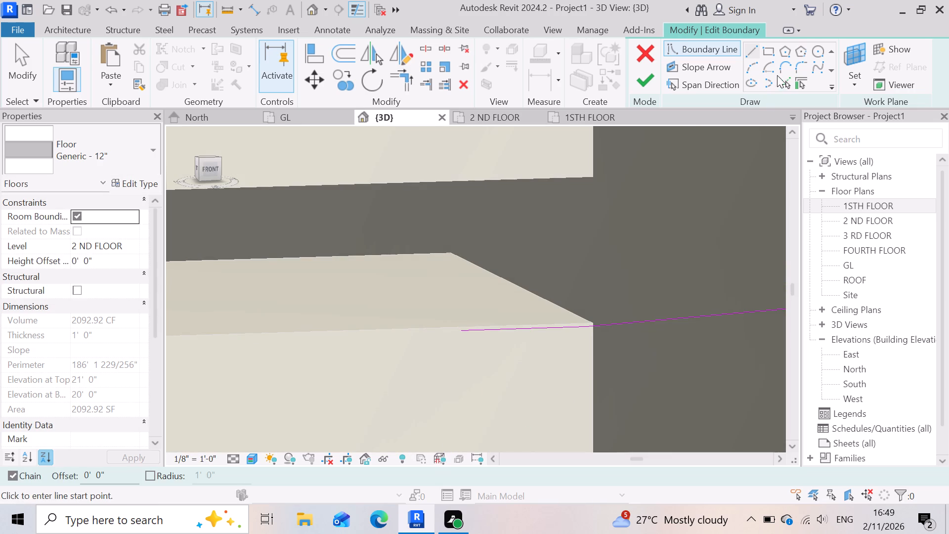
click(769, 69)
scroll(666, 265, down, 6)
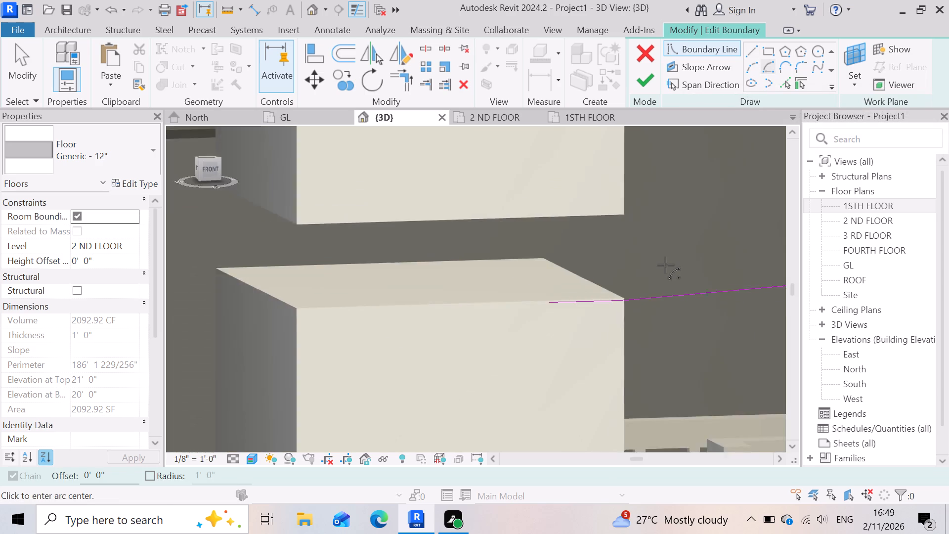
scroll(666, 265, down, 3)
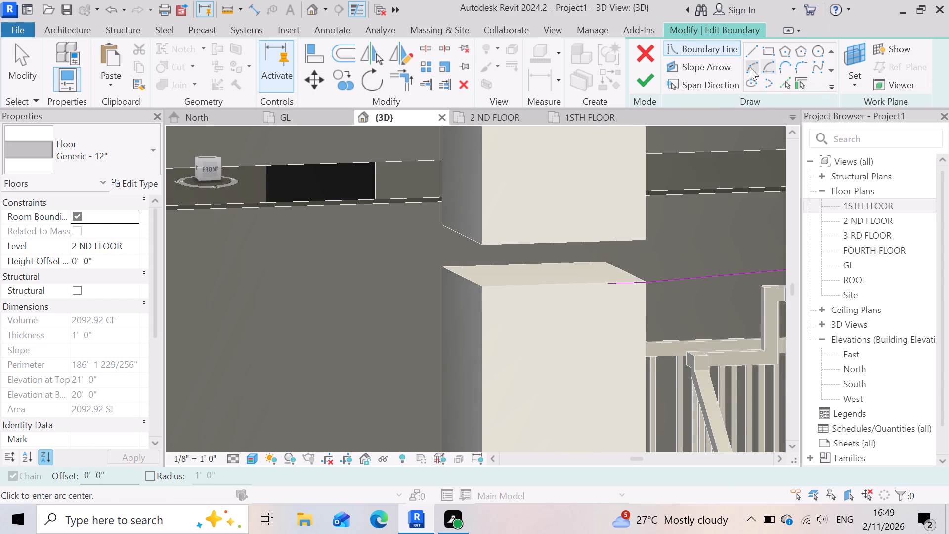
click(750, 67)
scroll(719, 324, down, 12)
scroll(302, 317, up, 2)
scroll(428, 317, up, 16)
scroll(702, 212, up, 2)
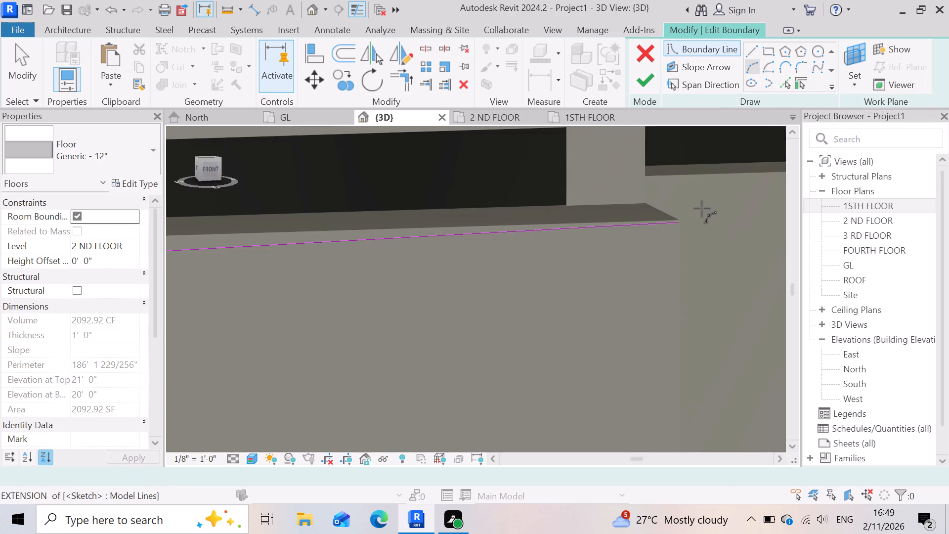
scroll(702, 209, up, 18)
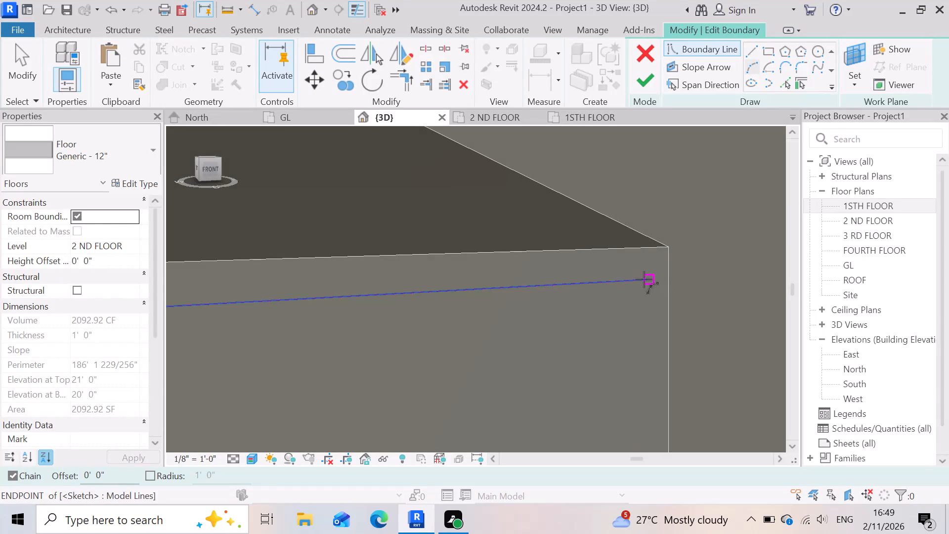
click(644, 279)
scroll(543, 296, down, 20)
scroll(543, 296, down, 5)
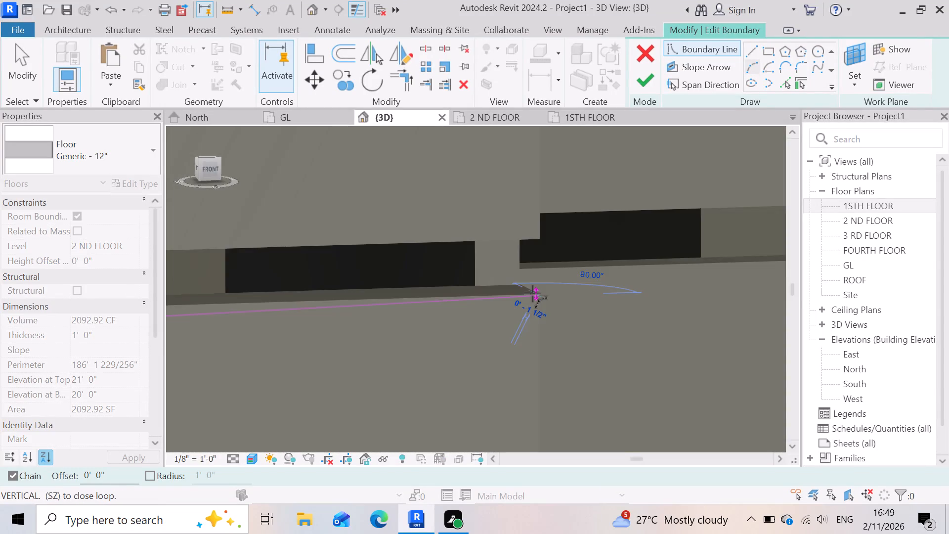
scroll(532, 294, down, 17)
scroll(532, 294, down, 4)
scroll(606, 281, up, 13)
scroll(614, 332, up, 6)
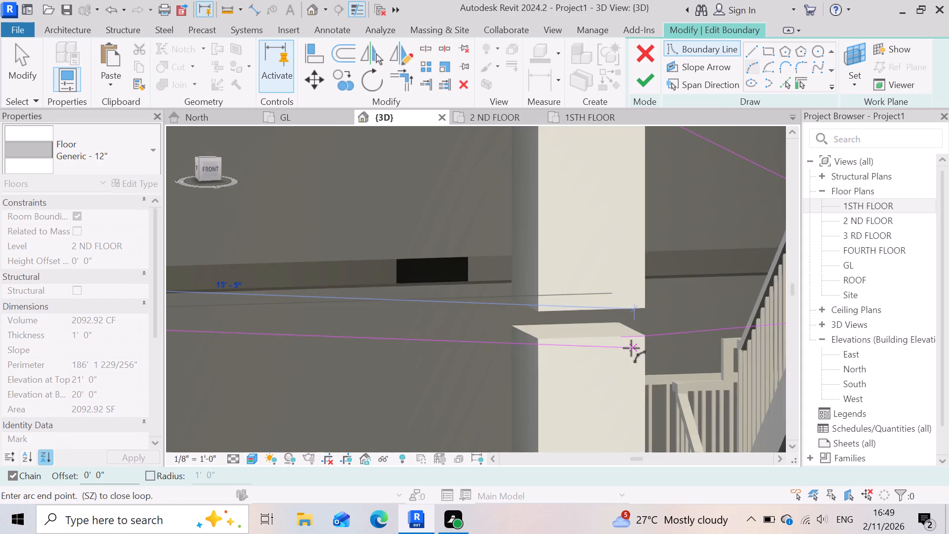
scroll(631, 348, up, 15)
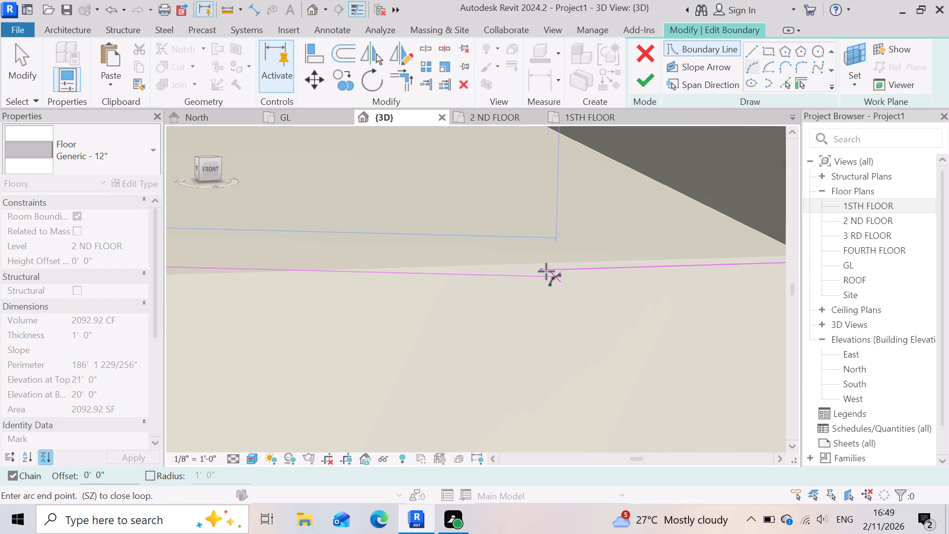
scroll(545, 271, up, 20)
scroll(545, 271, up, 1)
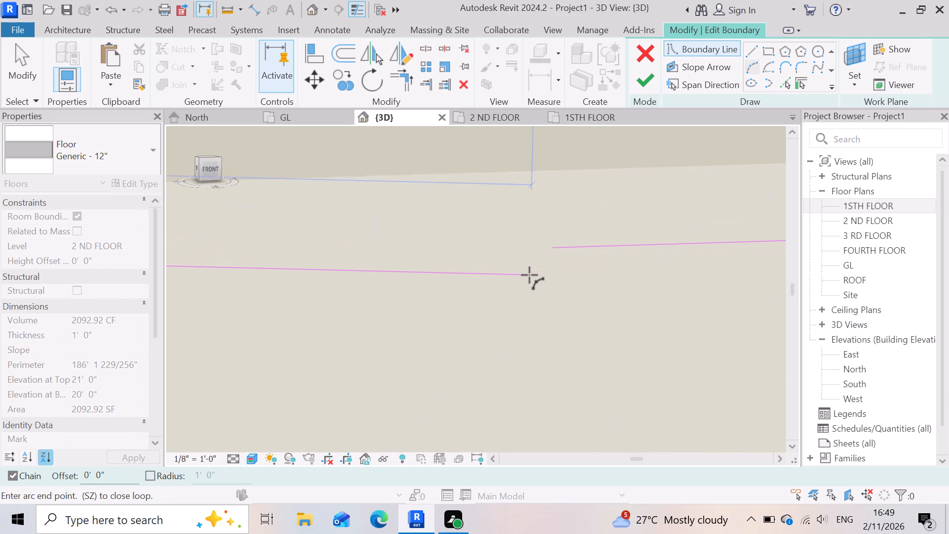
scroll(570, 239, up, 4)
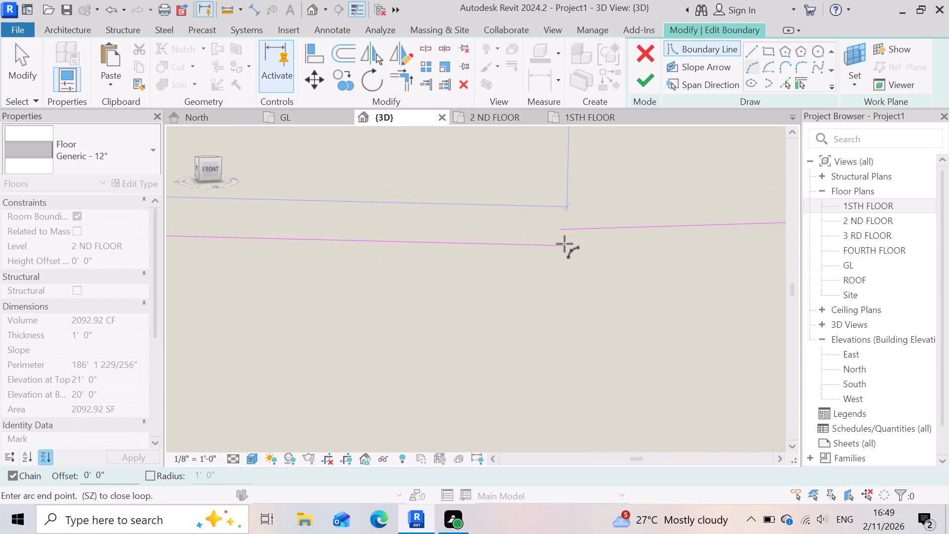
scroll(563, 242, up, 3)
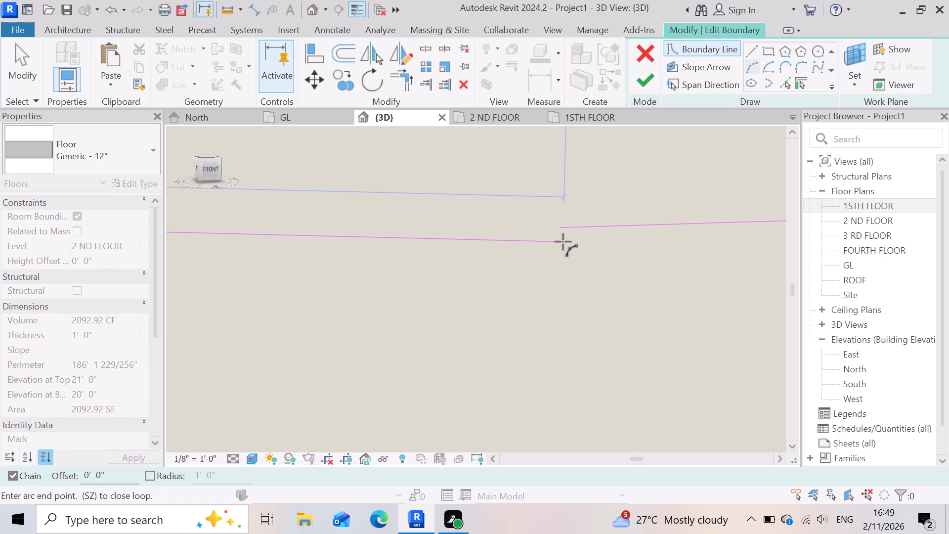
scroll(563, 242, up, 13)
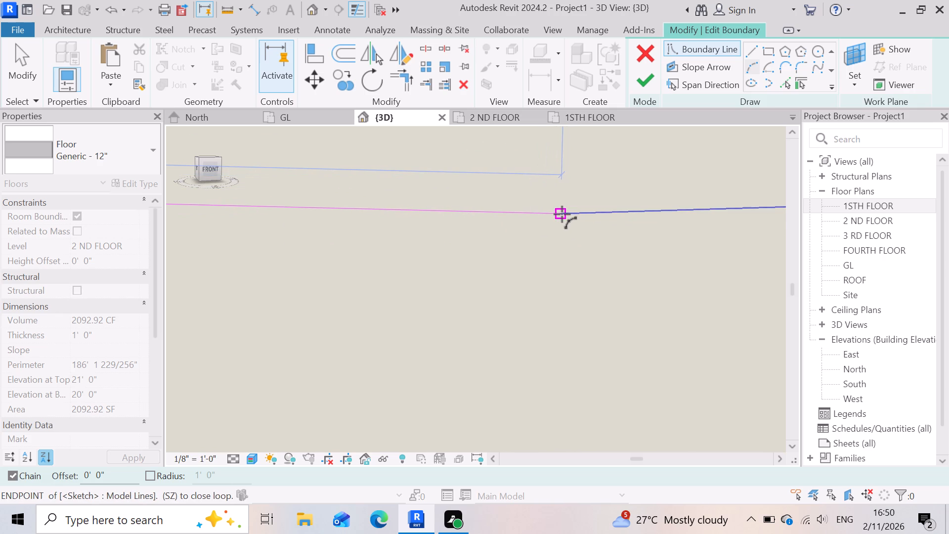
click(562, 214)
scroll(555, 244, down, 12)
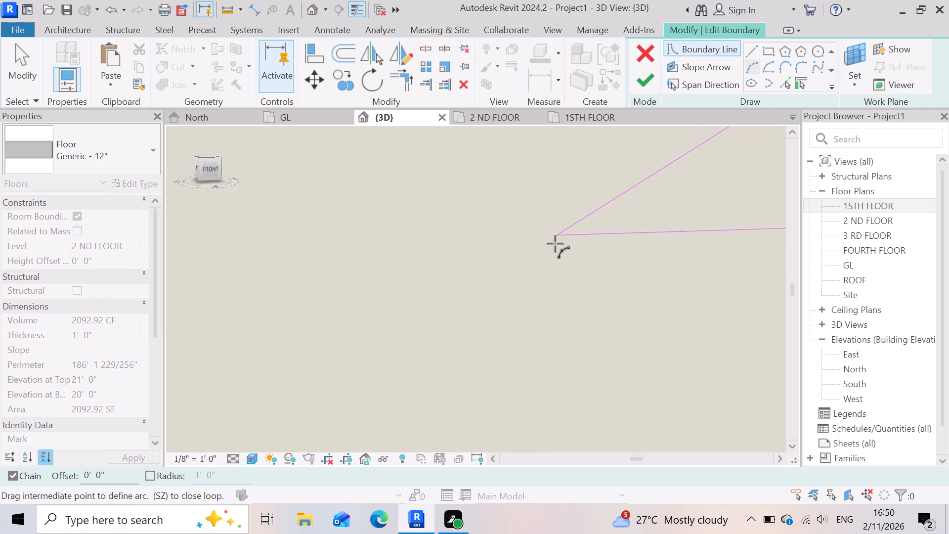
scroll(555, 244, down, 17)
scroll(583, 259, down, 12)
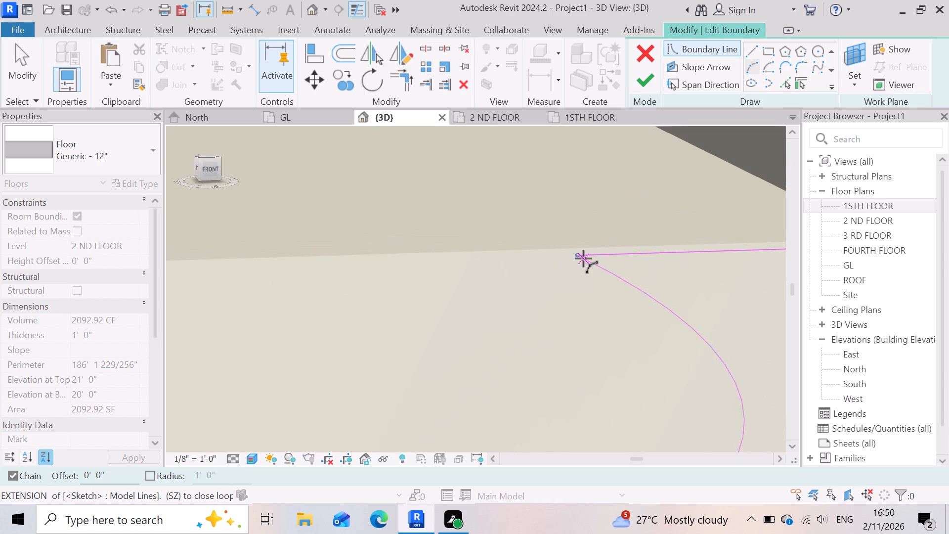
scroll(583, 259, down, 18)
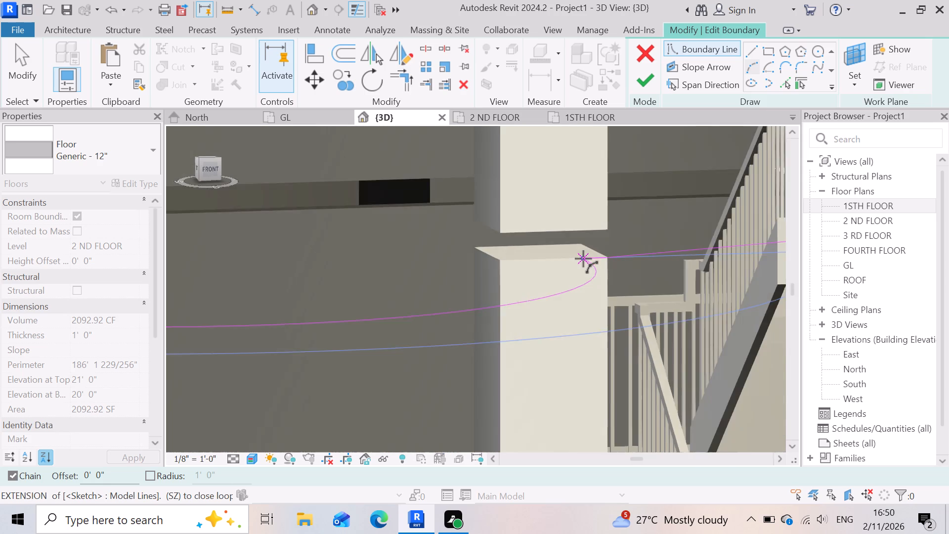
scroll(577, 280, down, 8)
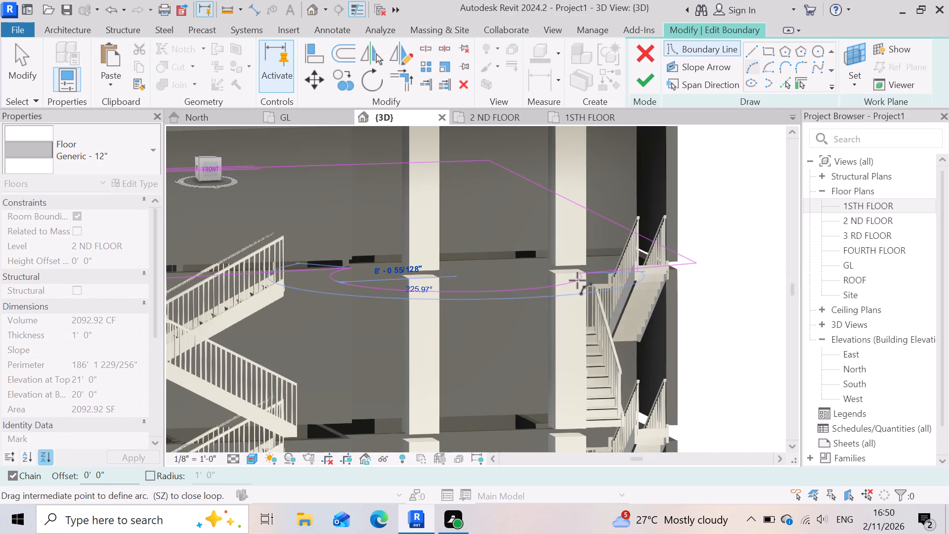
click(577, 280)
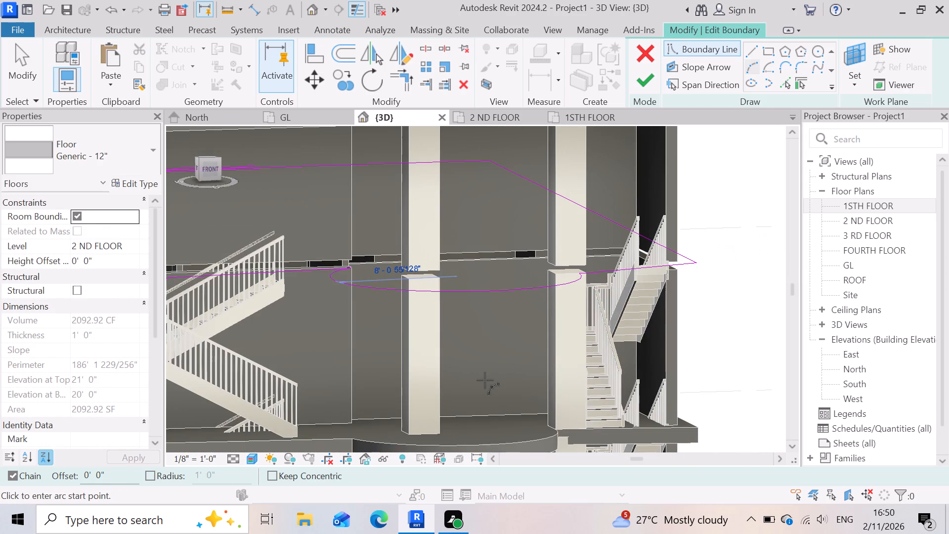
key(Escape)
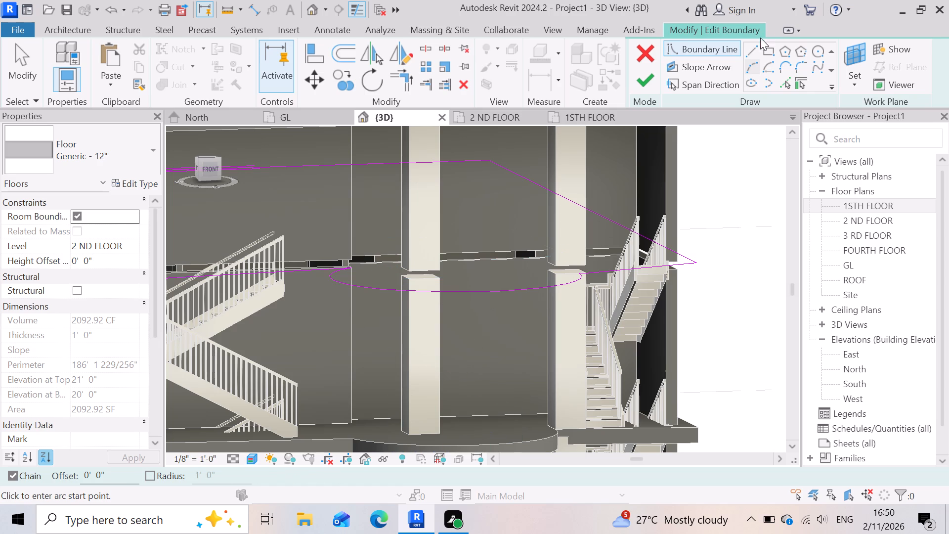
Trim the window-side boundary line and the long straight front boundary line to a shared corner.
click(401, 79)
scroll(598, 266, down, 7)
scroll(401, 255, up, 3)
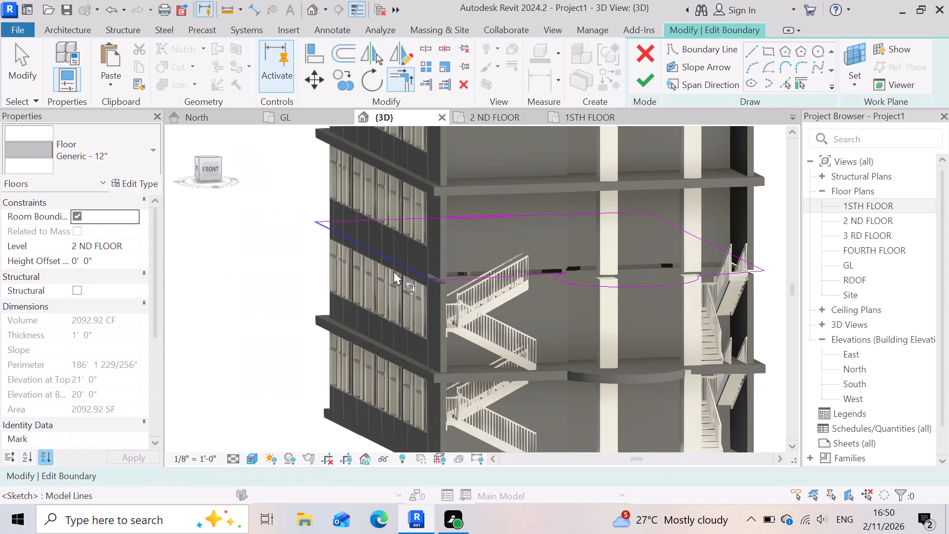
scroll(367, 231, up, 3)
scroll(519, 324, up, 14)
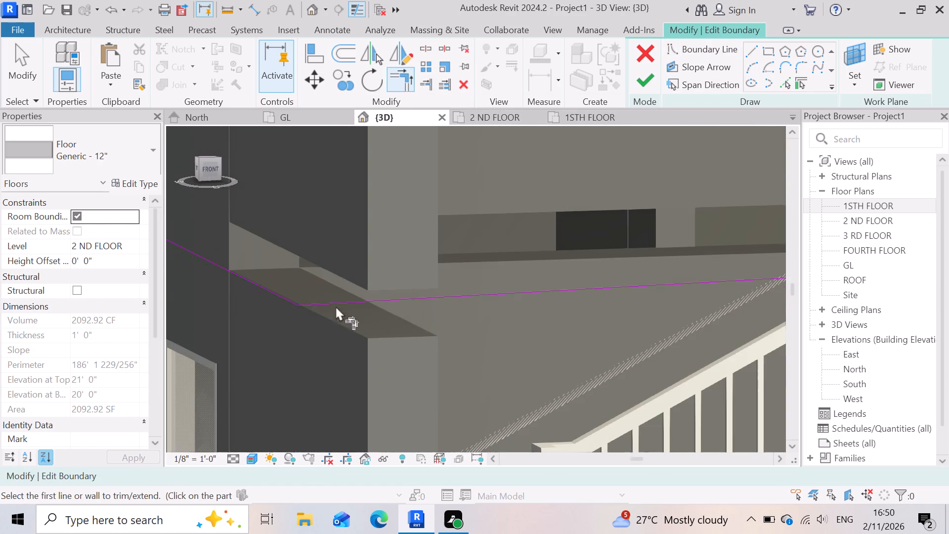
click(267, 287)
scroll(331, 330, up, 4)
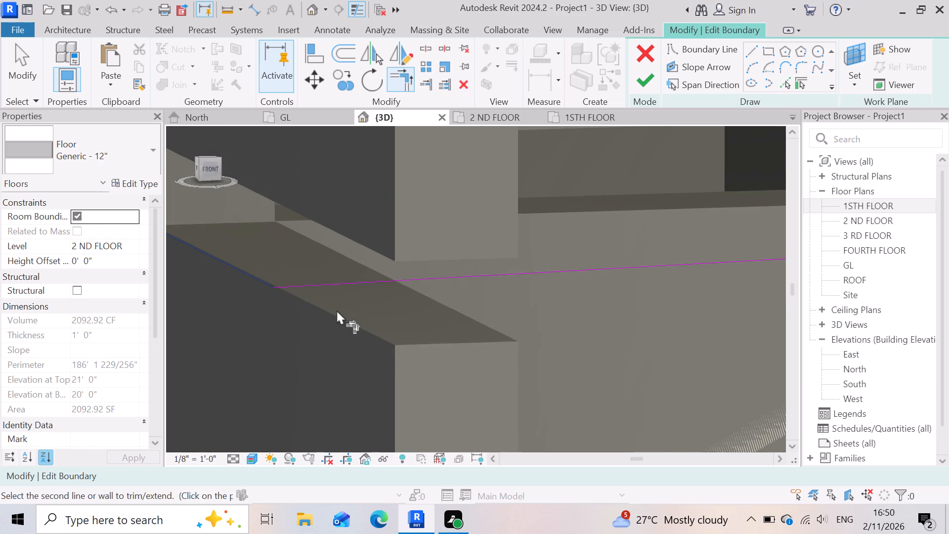
click(317, 282)
scroll(284, 285, up, 10)
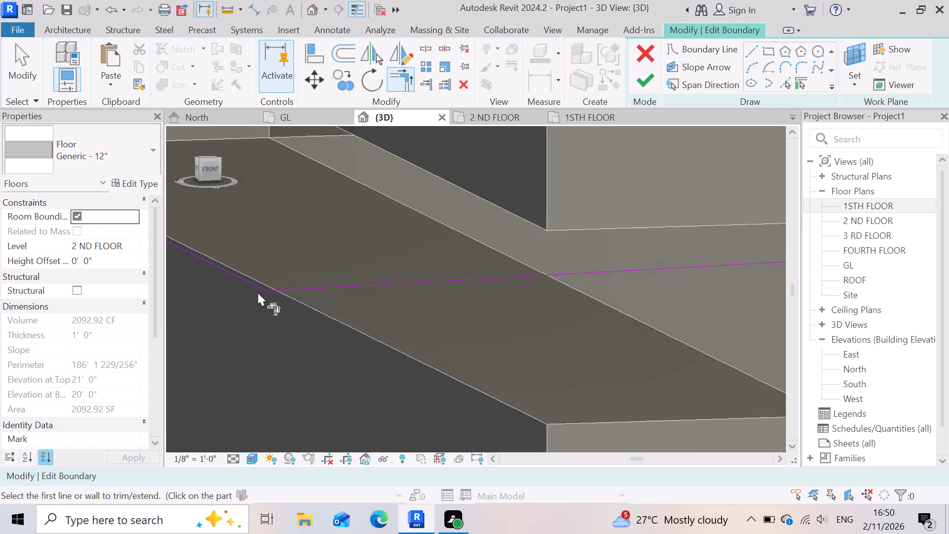
scroll(258, 292, up, 6)
click(272, 281)
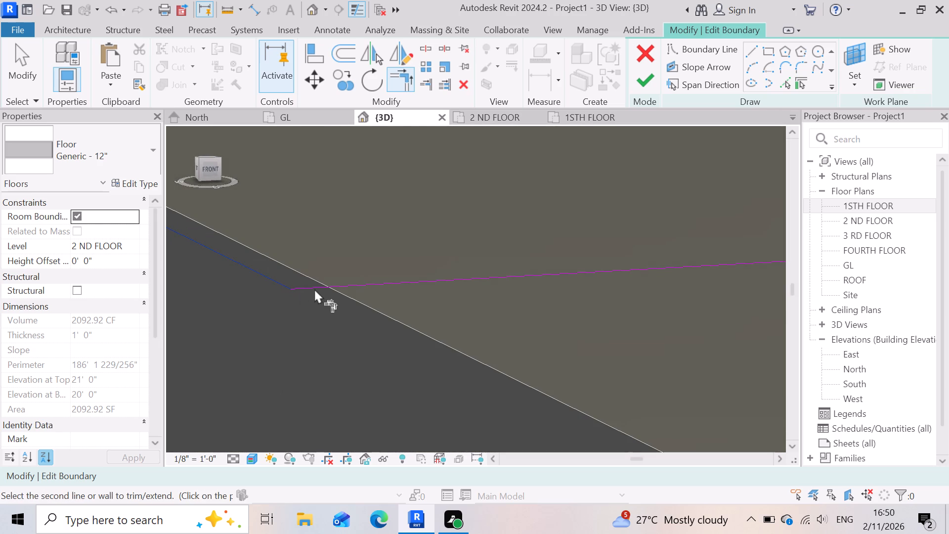
click(313, 286)
Trim the long straight front boundary line and the front arc to a corner where they meet.
click(290, 284)
scroll(270, 287, down, 2)
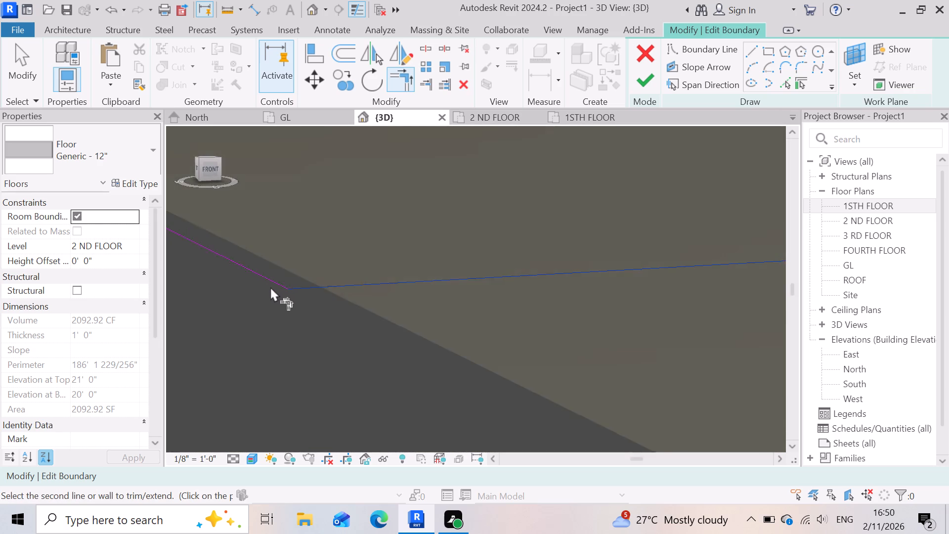
scroll(270, 287, down, 20)
scroll(270, 287, down, 2)
scroll(377, 288, down, 2)
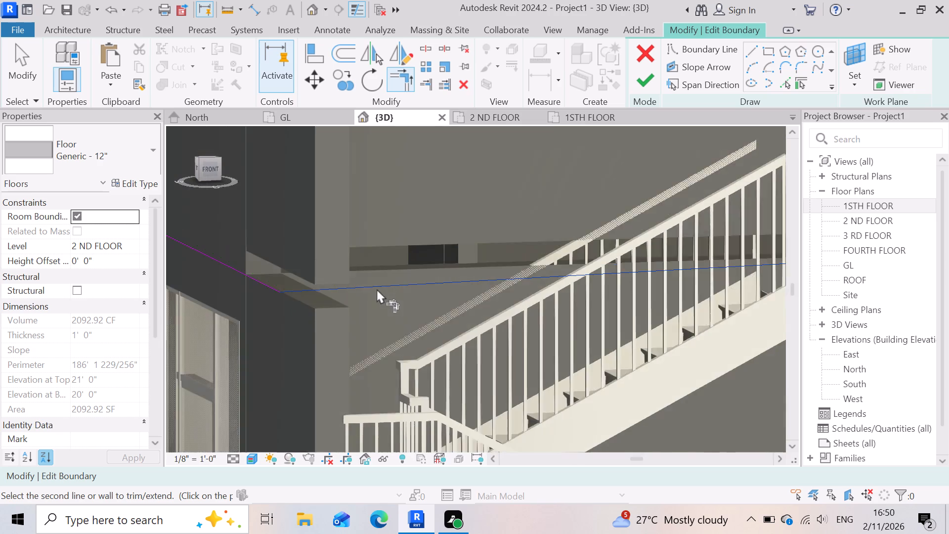
scroll(377, 289, down, 6)
scroll(701, 273, up, 15)
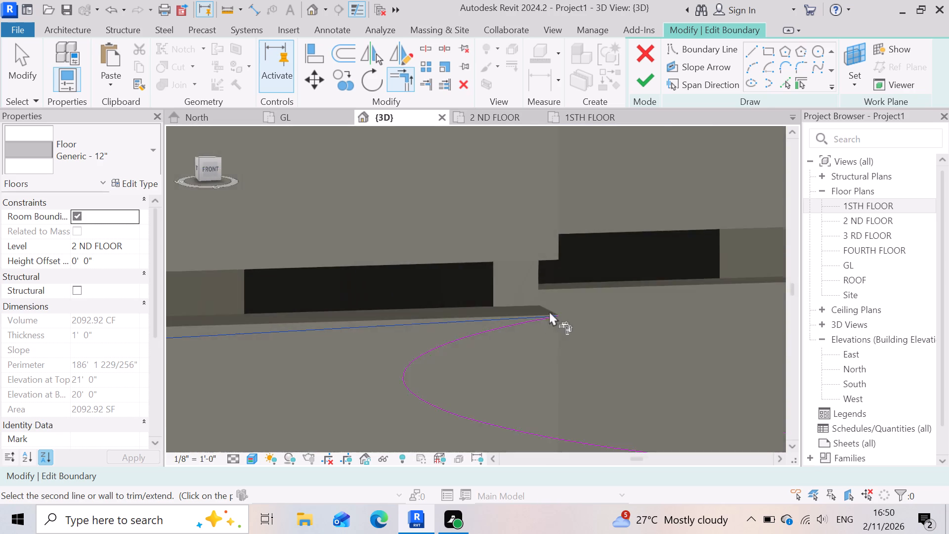
scroll(549, 311, up, 9)
scroll(602, 285, up, 6)
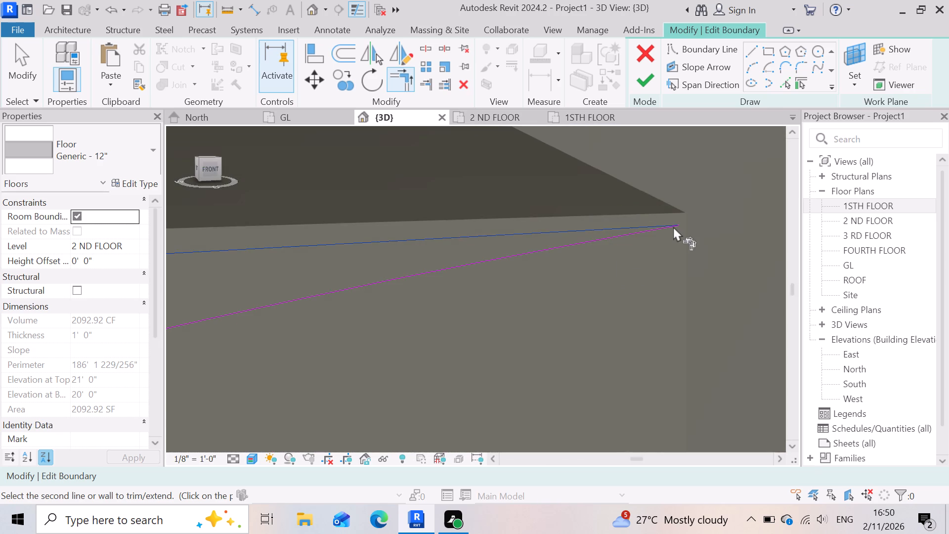
scroll(673, 225, up, 14)
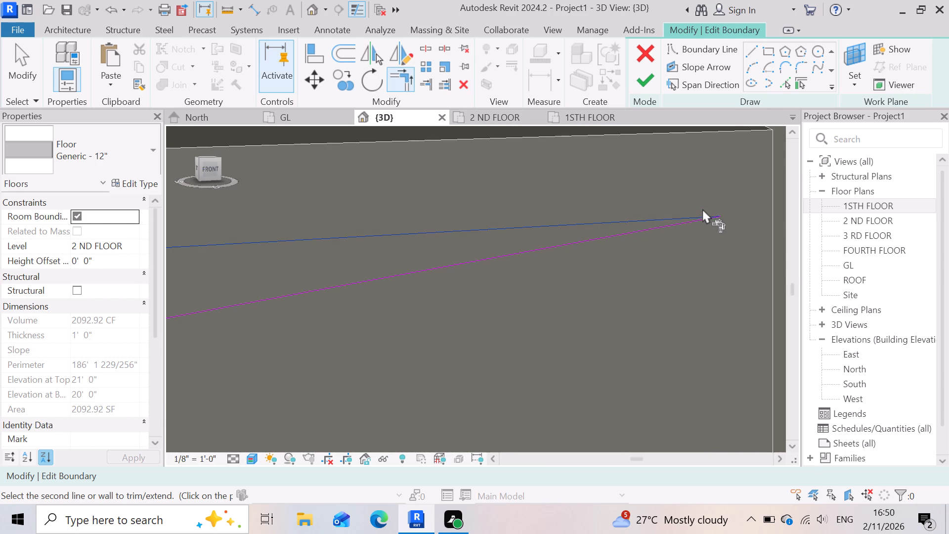
click(692, 213)
Complete the corner trim between the long straight front boundary line and the front arc.
click(703, 218)
scroll(723, 214, up, 2)
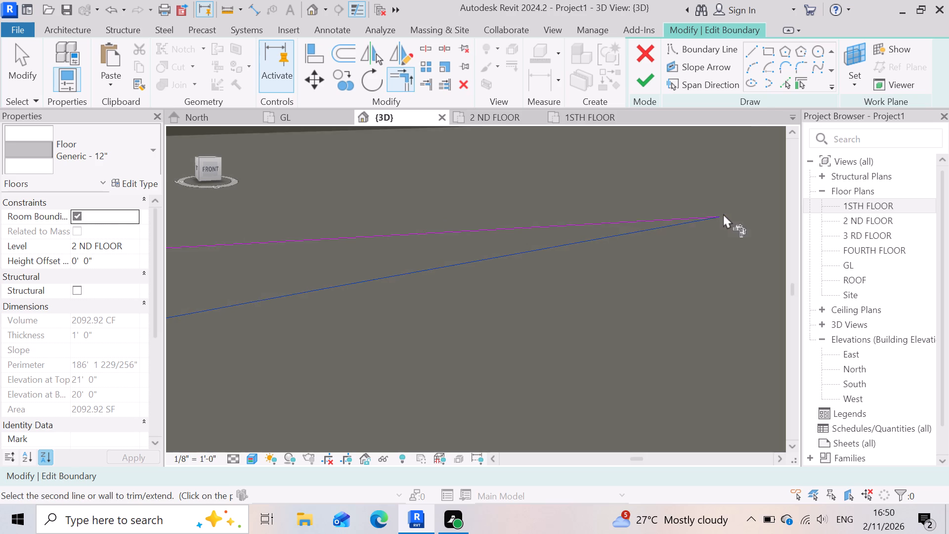
scroll(723, 214, up, 20)
scroll(723, 214, up, 7)
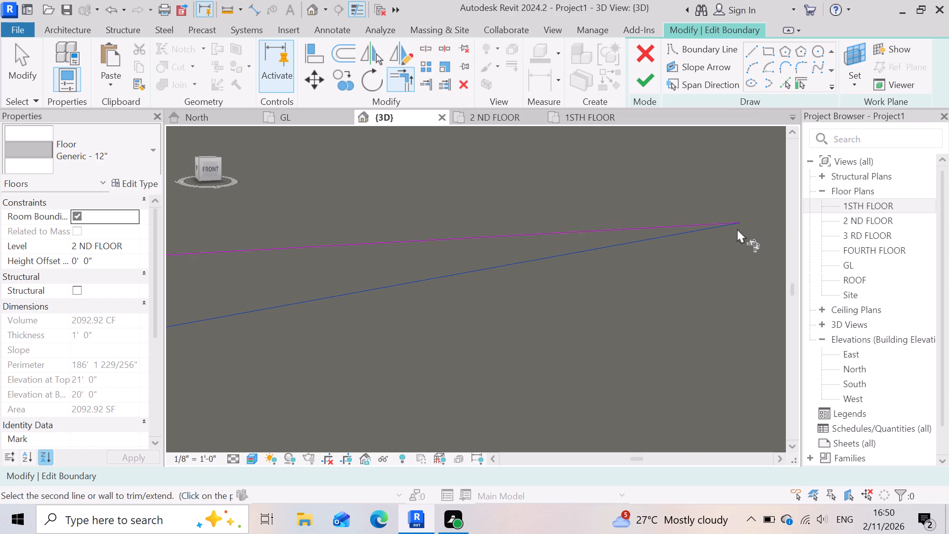
scroll(737, 228, up, 7)
scroll(619, 222, down, 8)
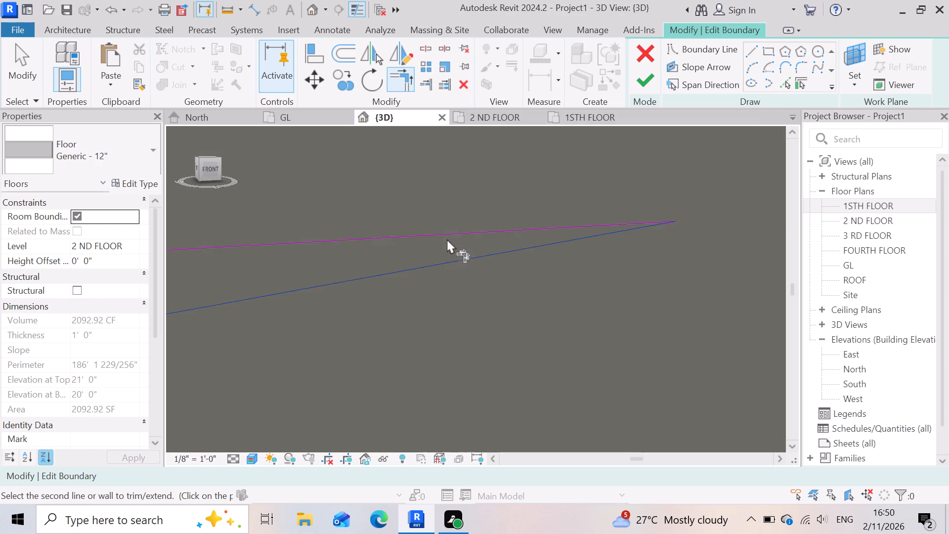
scroll(447, 239, down, 20)
scroll(447, 239, down, 14)
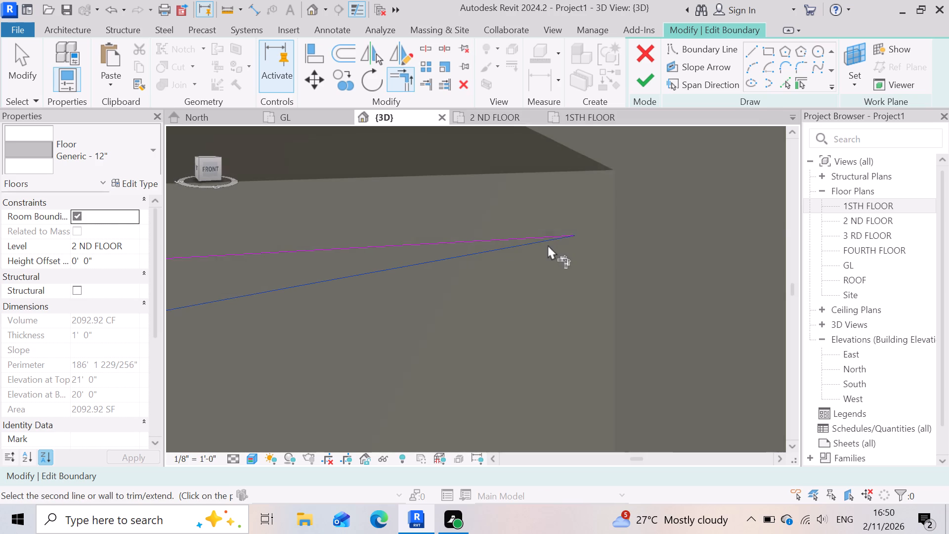
scroll(548, 245, down, 20)
scroll(546, 245, up, 1)
scroll(546, 245, down, 12)
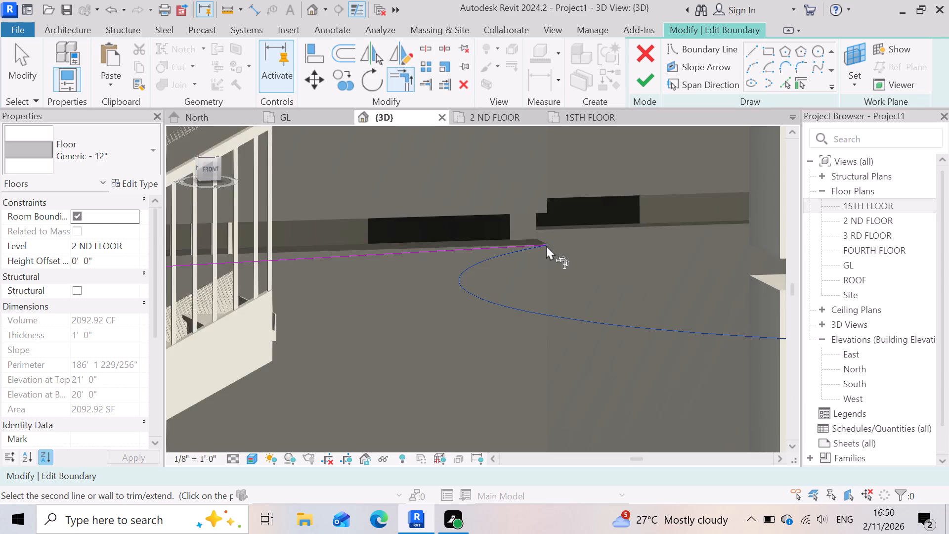
Trim the front arc and the short boundary line to a corner on the face of the column beside the stairs.
scroll(546, 245, down, 2)
scroll(441, 288, down, 8)
scroll(642, 261, up, 6)
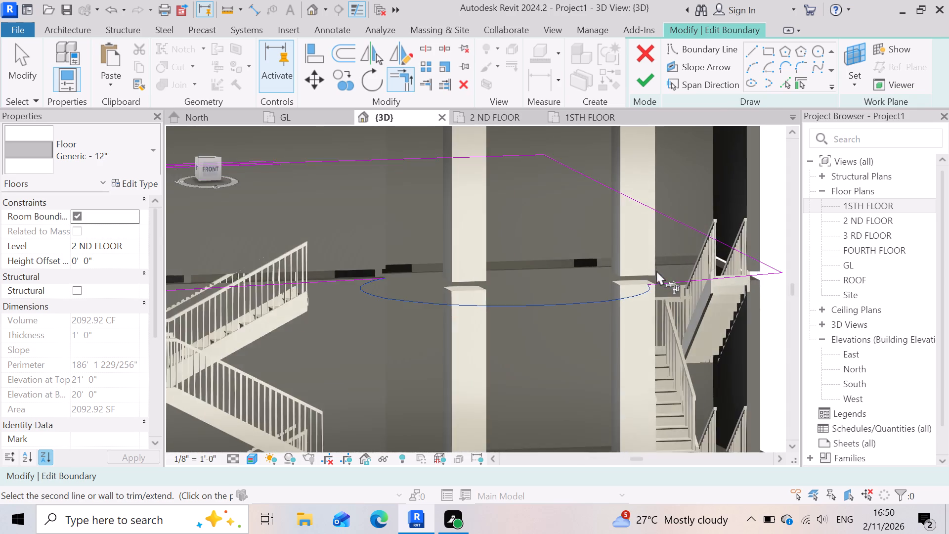
scroll(656, 270, up, 19)
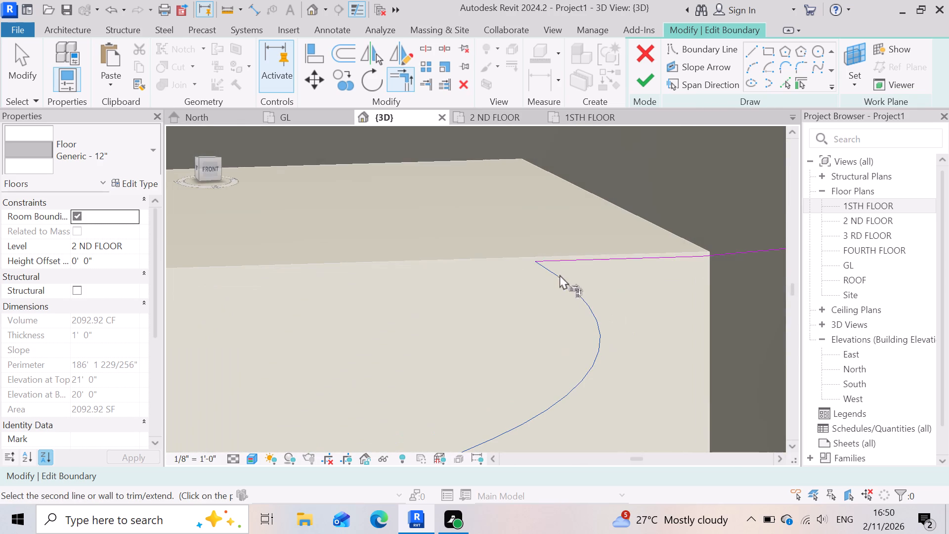
scroll(558, 264, up, 7)
scroll(496, 263, up, 3)
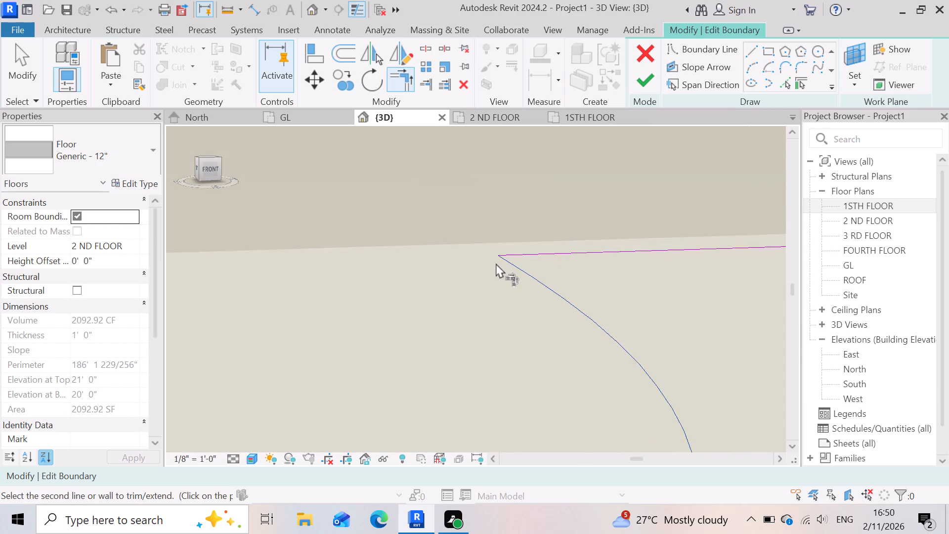
scroll(496, 263, up, 4)
click(523, 258)
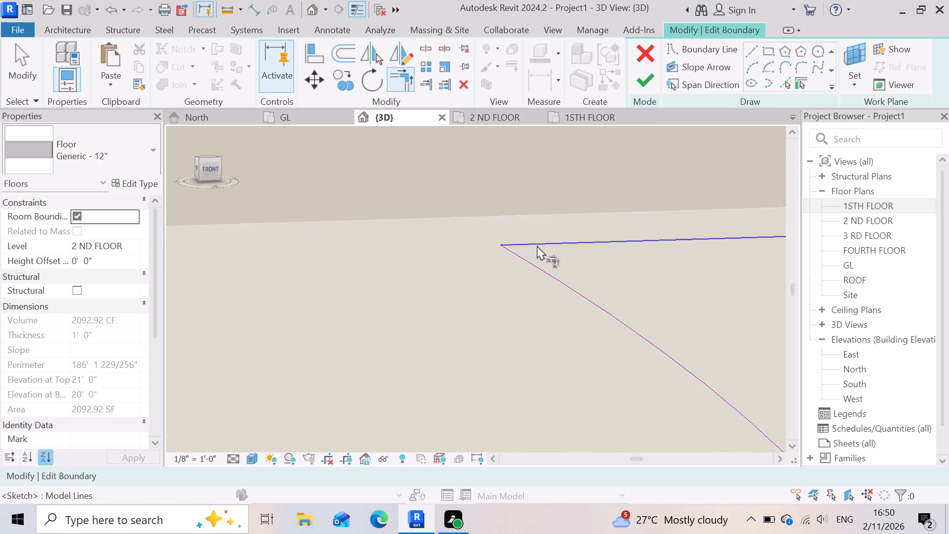
click(547, 240)
Trim the front boundary line beside the stairs and the stair-side end boundary line to their shared outer corner.
scroll(474, 251, down, 15)
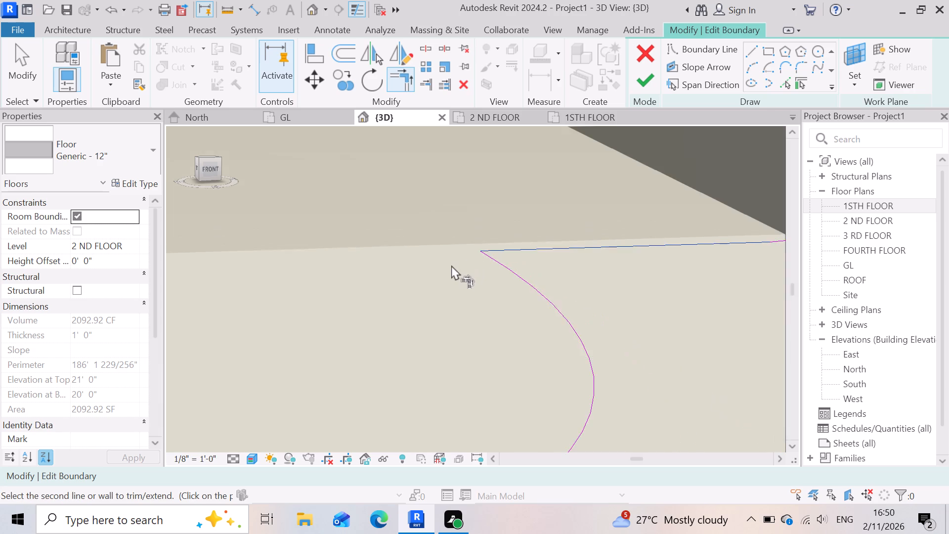
scroll(451, 265, down, 20)
scroll(579, 237, up, 5)
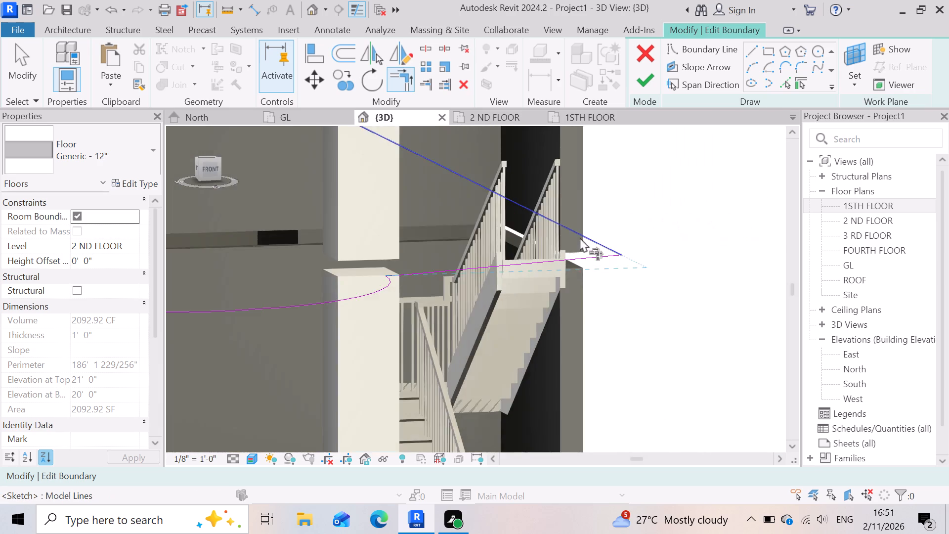
scroll(580, 237, up, 6)
scroll(666, 281, up, 6)
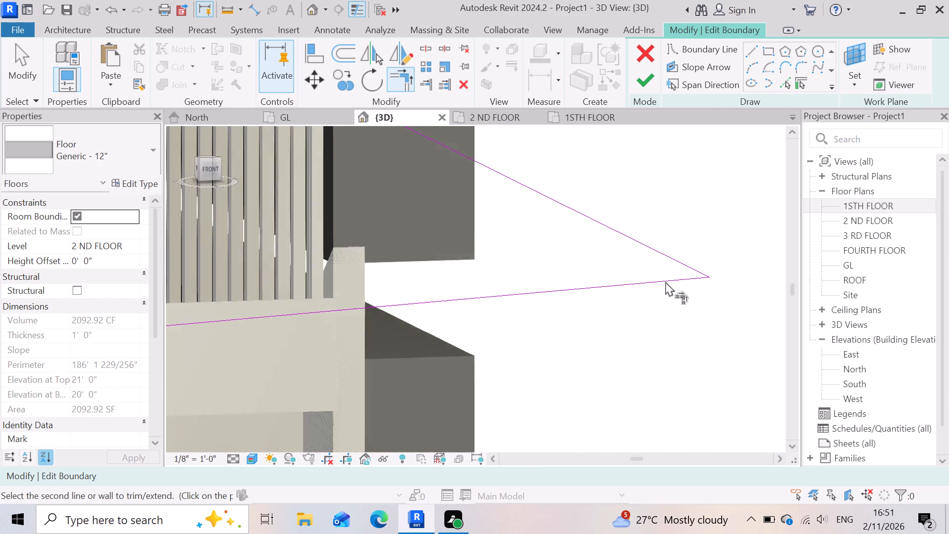
click(663, 279)
click(682, 256)
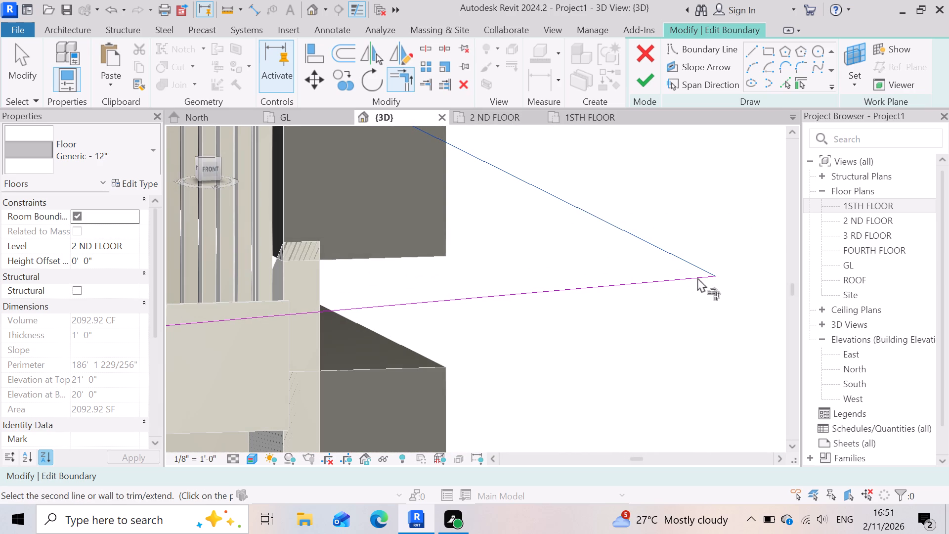
click(697, 277)
scroll(717, 277, up, 7)
click(717, 272)
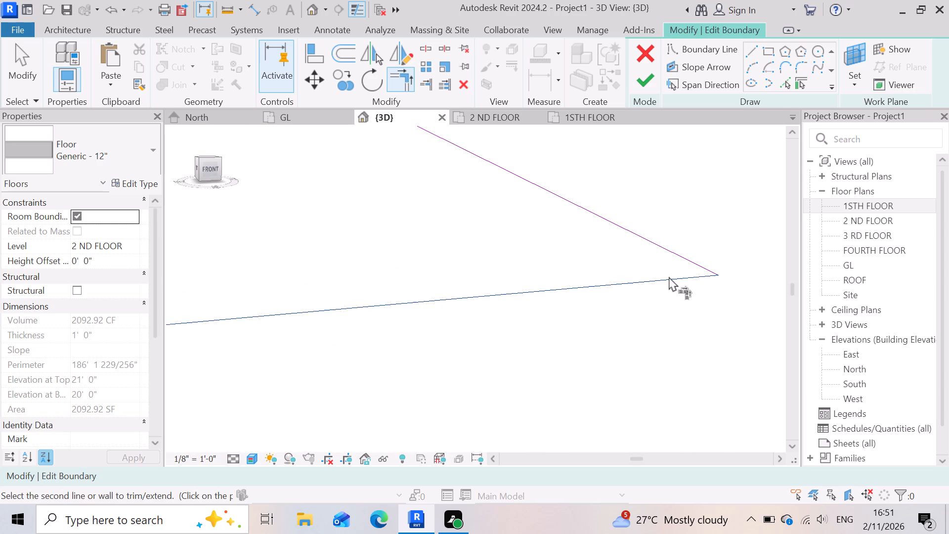
scroll(668, 276, down, 4)
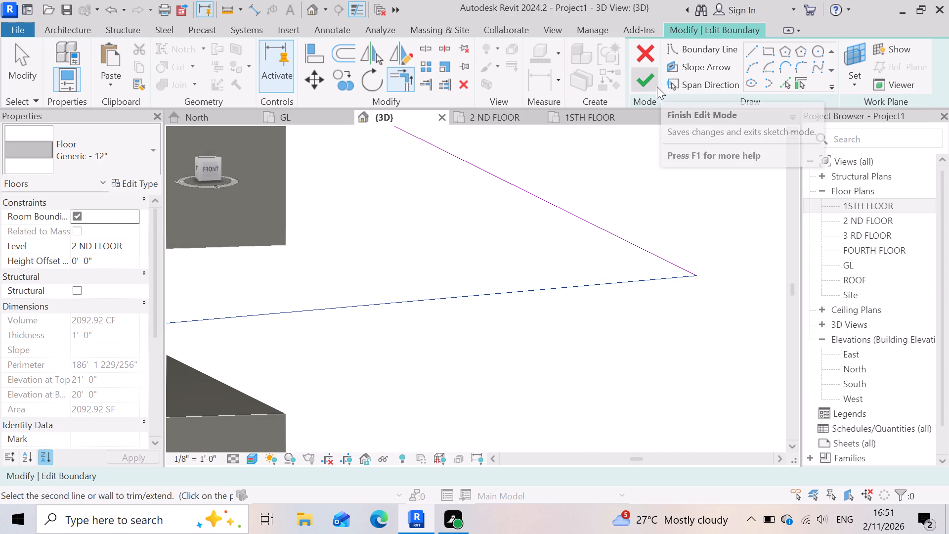
Finish the boundary edit of the 2 ND FLOOR slab.
click(640, 78)
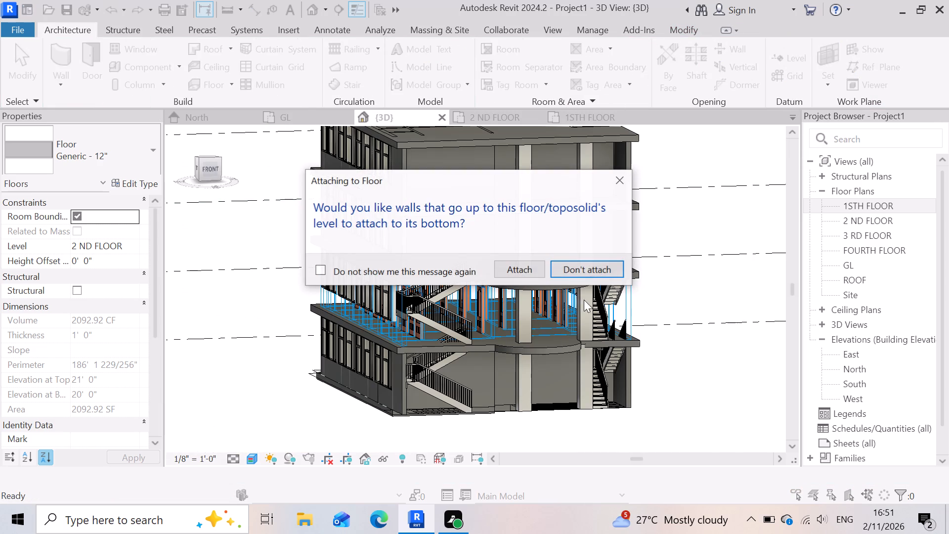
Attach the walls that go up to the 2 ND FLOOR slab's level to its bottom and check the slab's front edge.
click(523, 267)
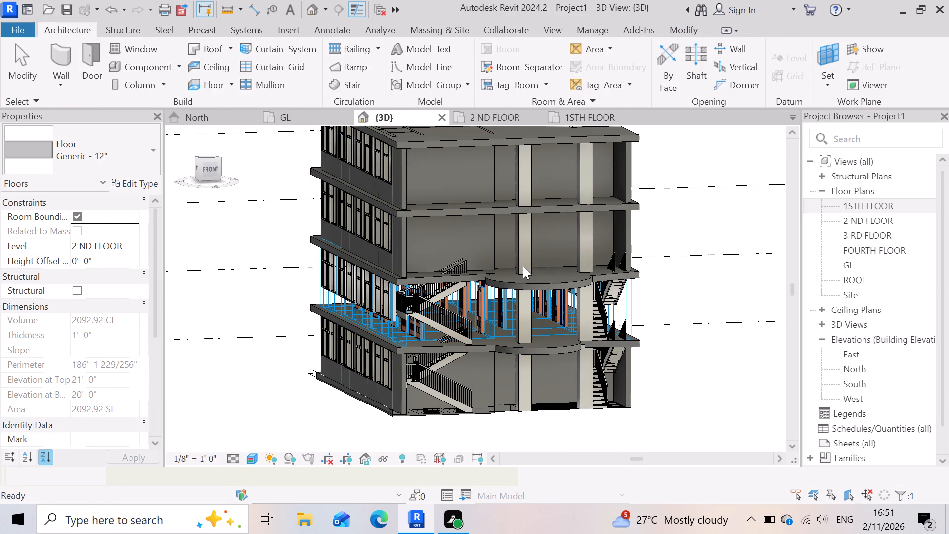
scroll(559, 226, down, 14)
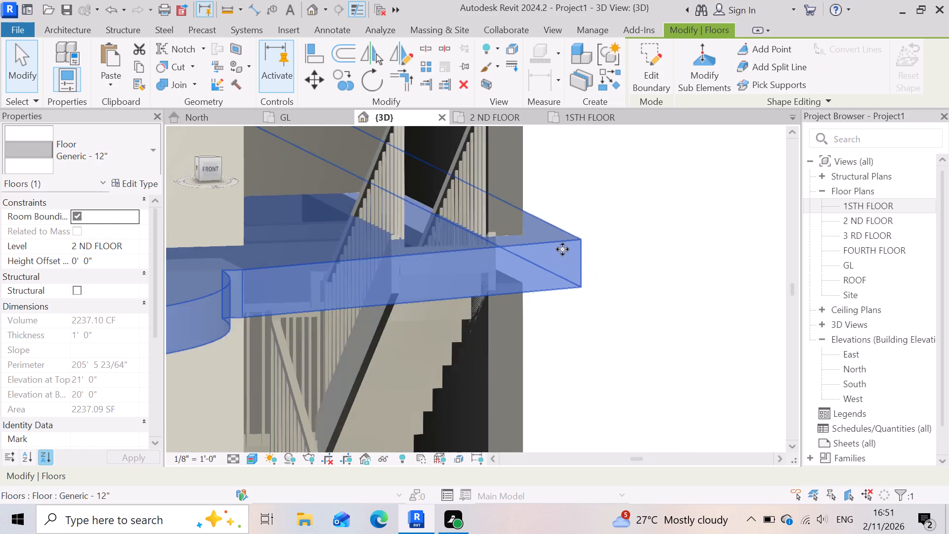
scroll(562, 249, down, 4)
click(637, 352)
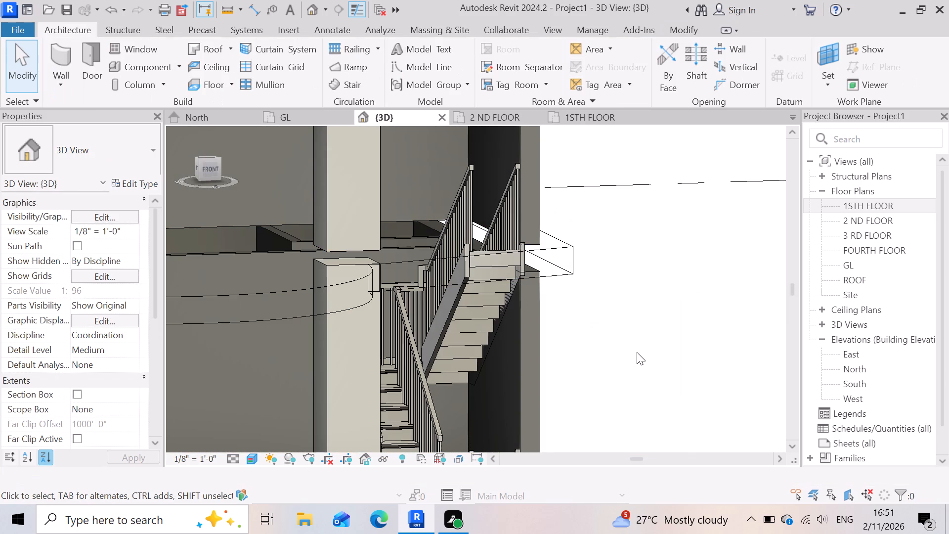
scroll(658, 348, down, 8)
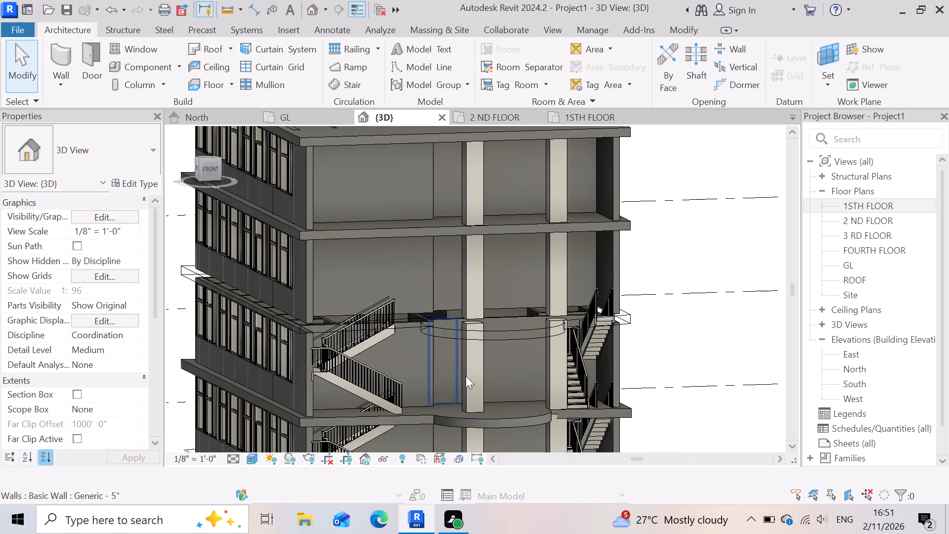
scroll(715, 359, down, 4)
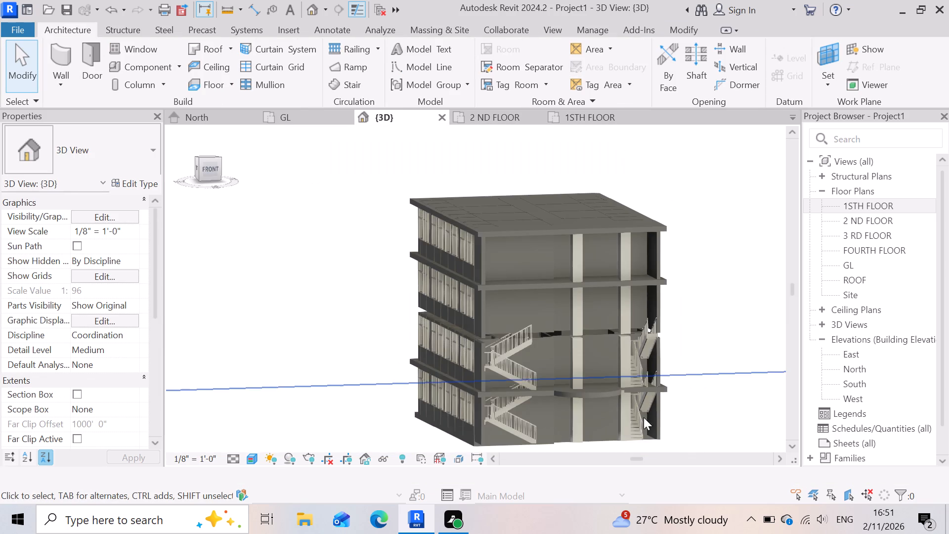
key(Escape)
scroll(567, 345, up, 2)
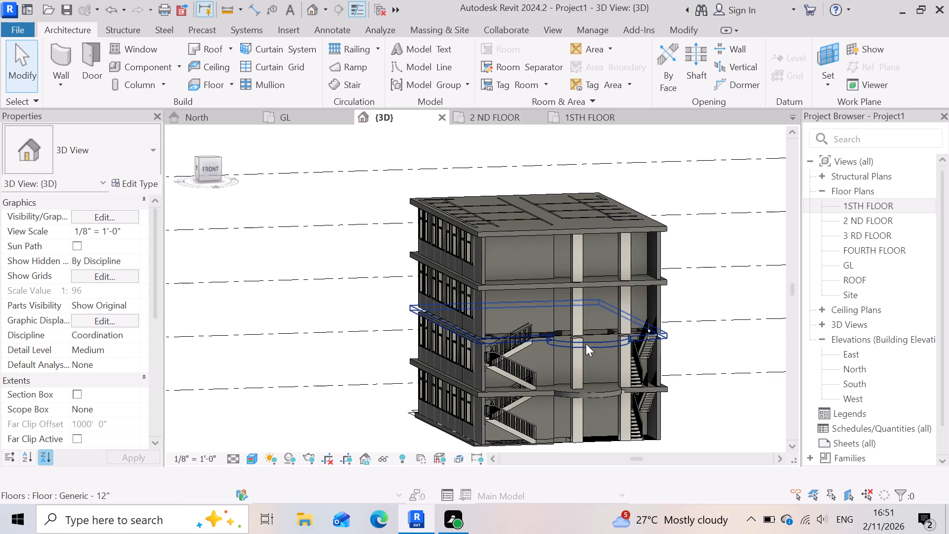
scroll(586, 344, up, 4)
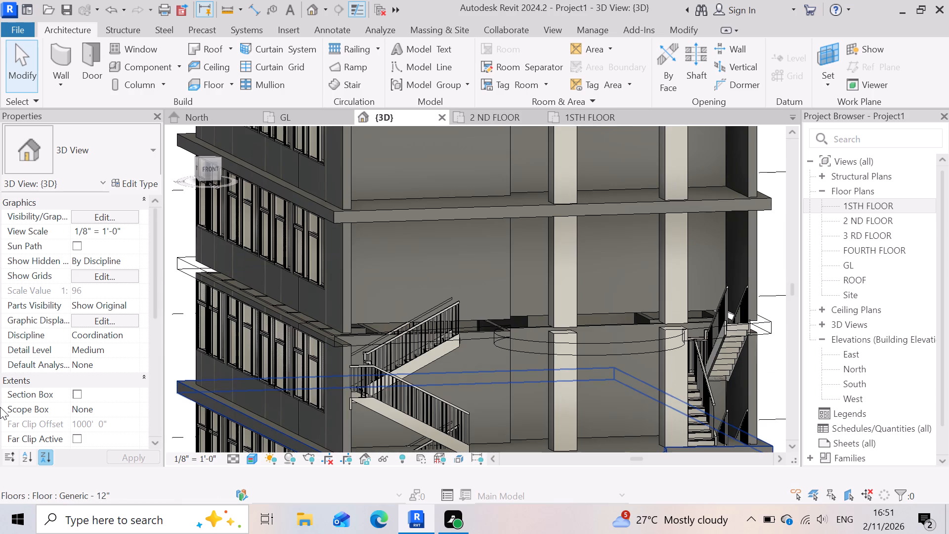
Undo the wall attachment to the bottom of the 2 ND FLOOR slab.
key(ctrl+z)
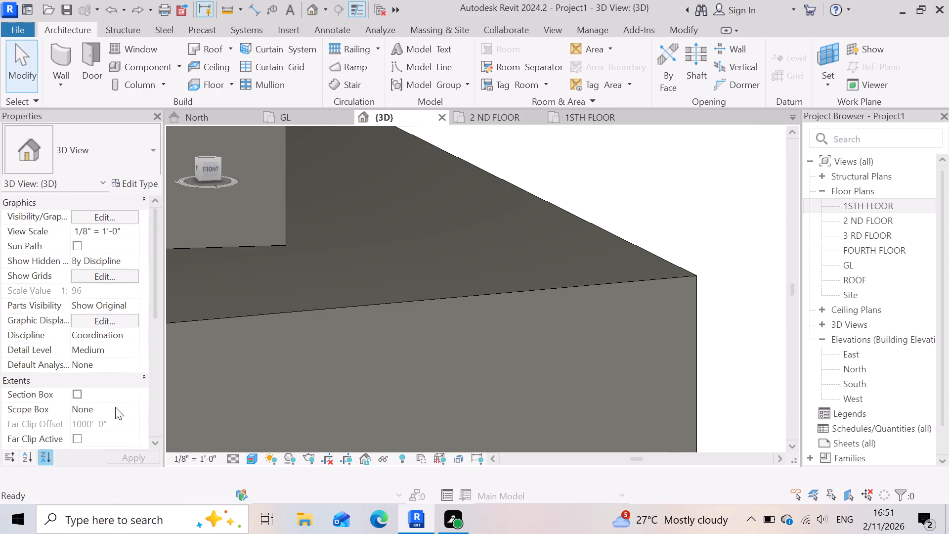
Edit the boundary of the 3 RD FLOOR slab and delete its straight front boundary line.
scroll(308, 381, down, 13)
scroll(548, 295, down, 9)
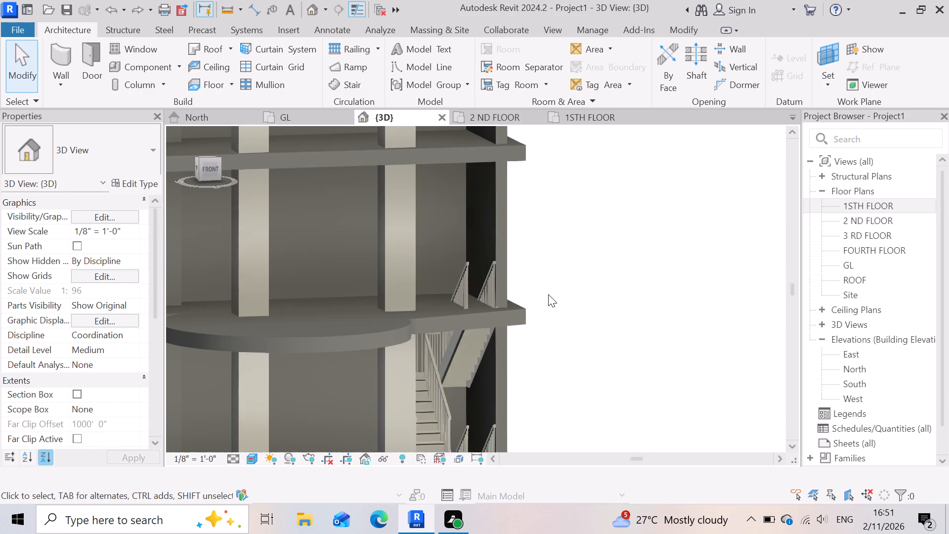
scroll(547, 319, down, 7)
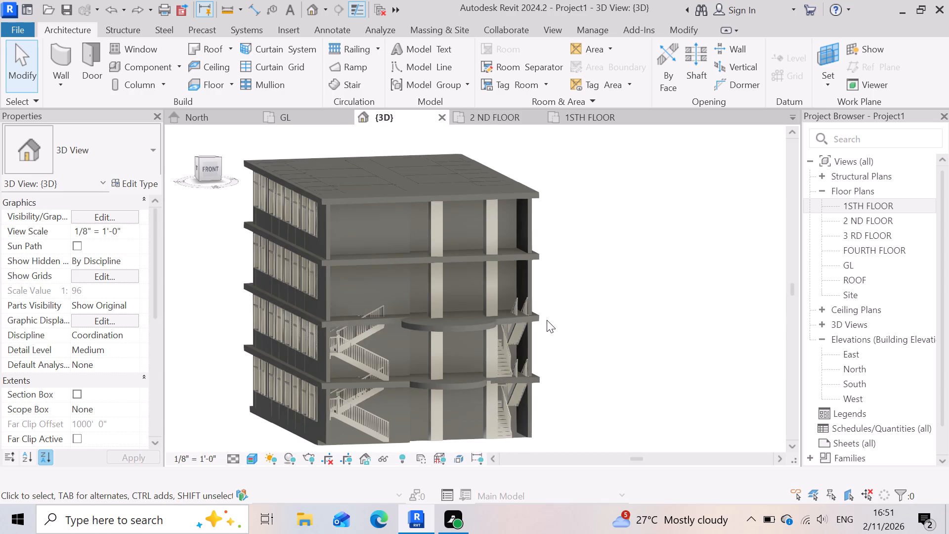
scroll(354, 267, up, 7)
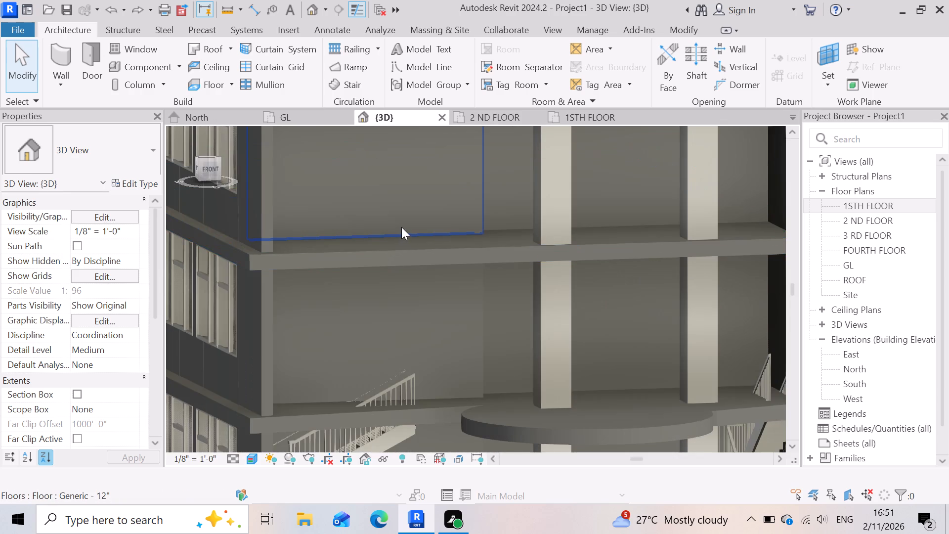
scroll(400, 261, up, 7)
click(383, 260)
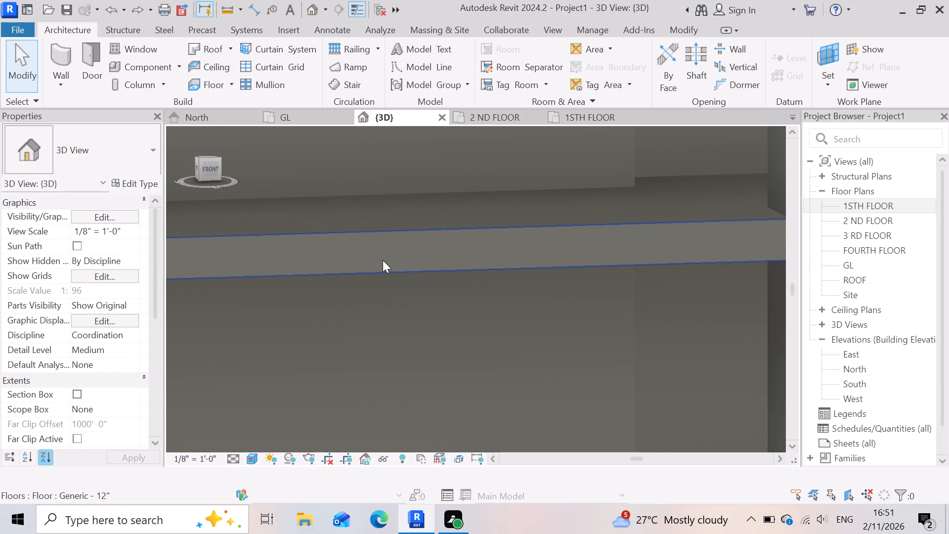
scroll(365, 329, down, 15)
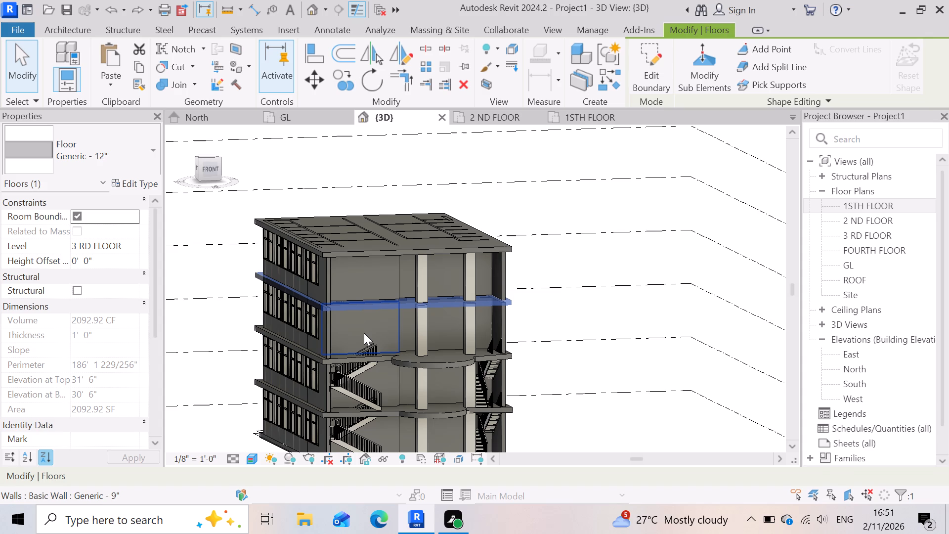
click(641, 54)
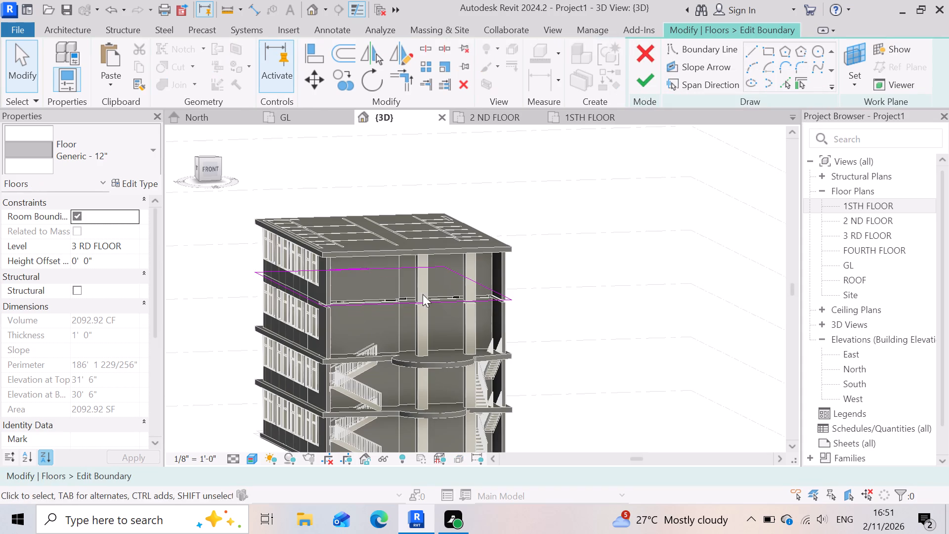
scroll(329, 317, up, 10)
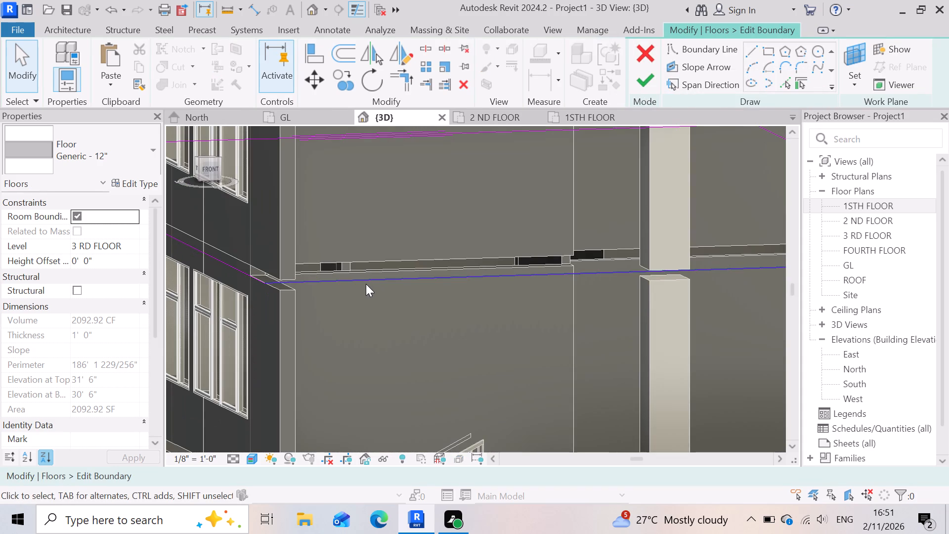
click(366, 284)
key(Delete)
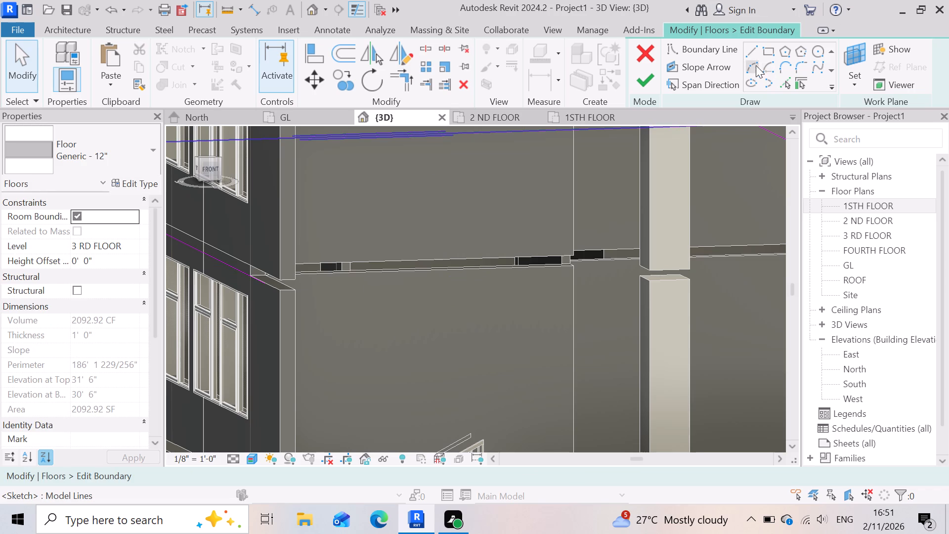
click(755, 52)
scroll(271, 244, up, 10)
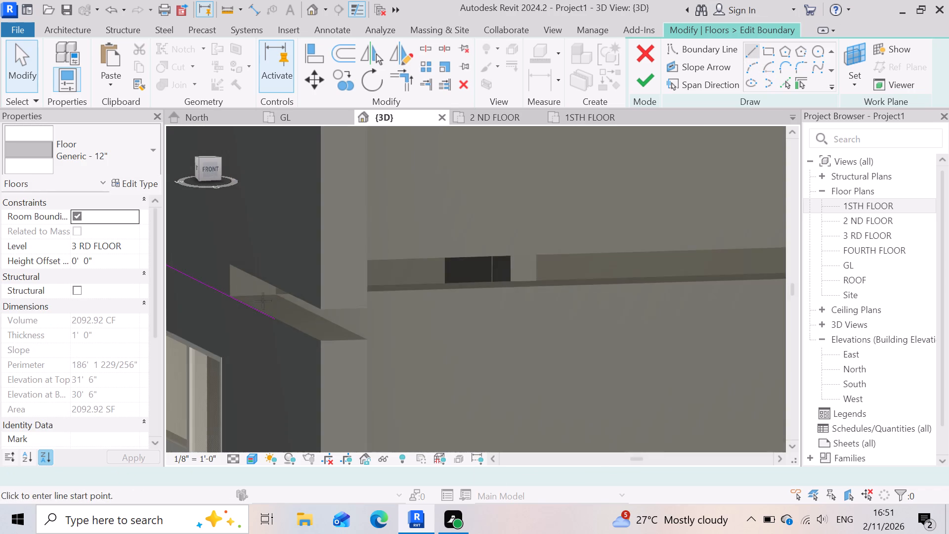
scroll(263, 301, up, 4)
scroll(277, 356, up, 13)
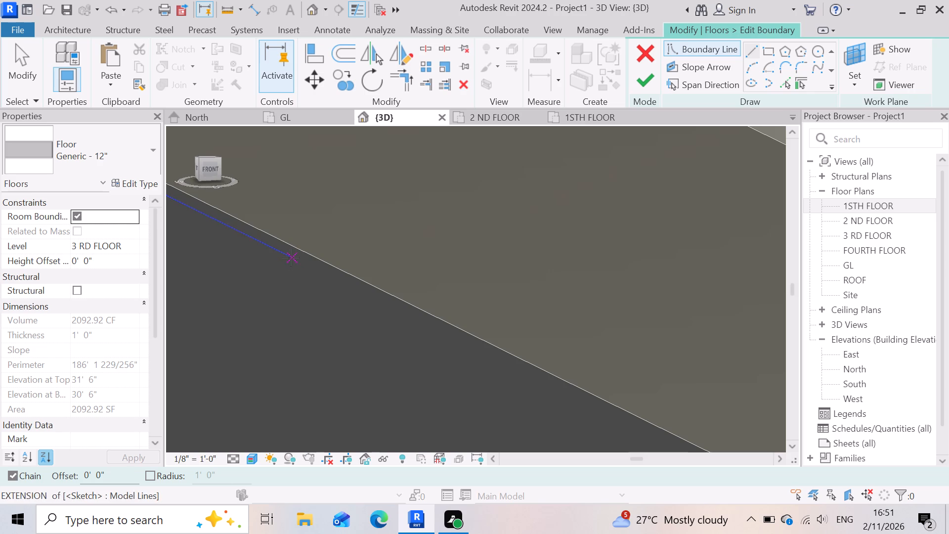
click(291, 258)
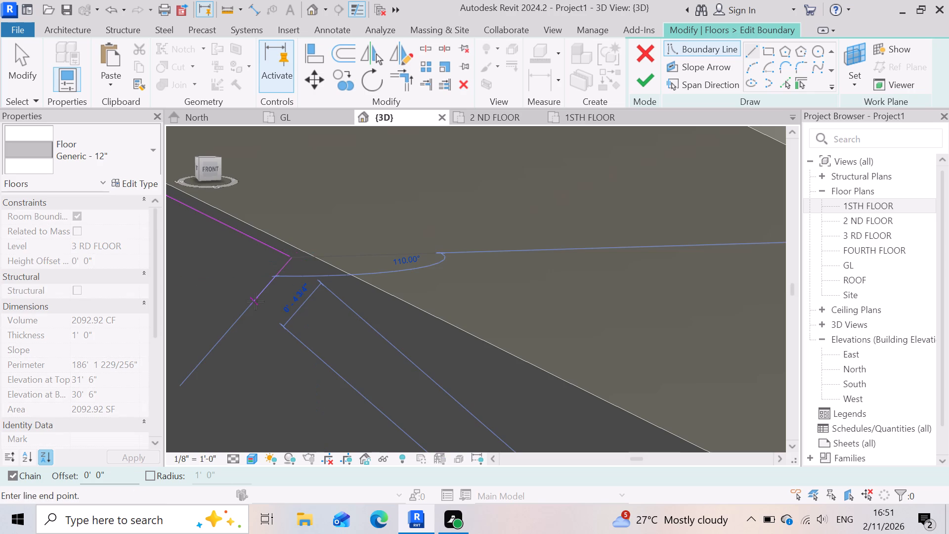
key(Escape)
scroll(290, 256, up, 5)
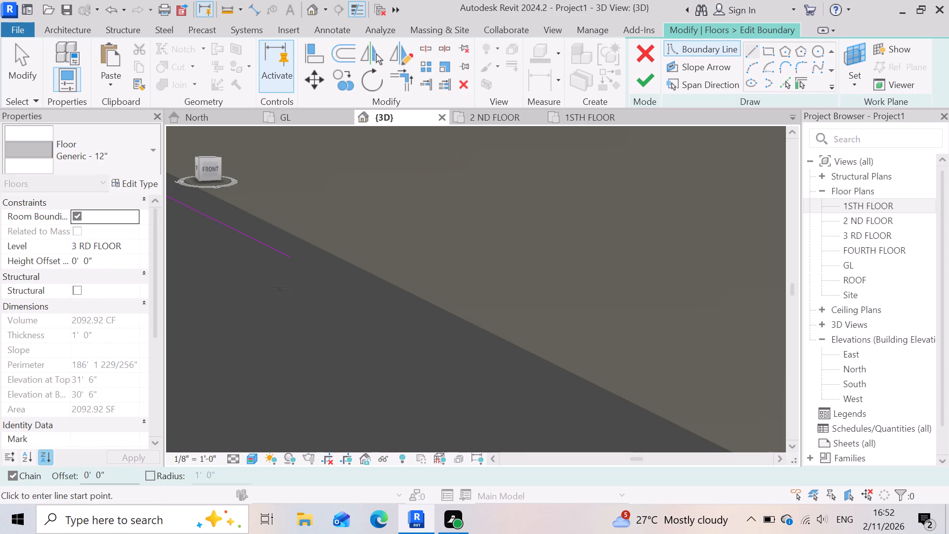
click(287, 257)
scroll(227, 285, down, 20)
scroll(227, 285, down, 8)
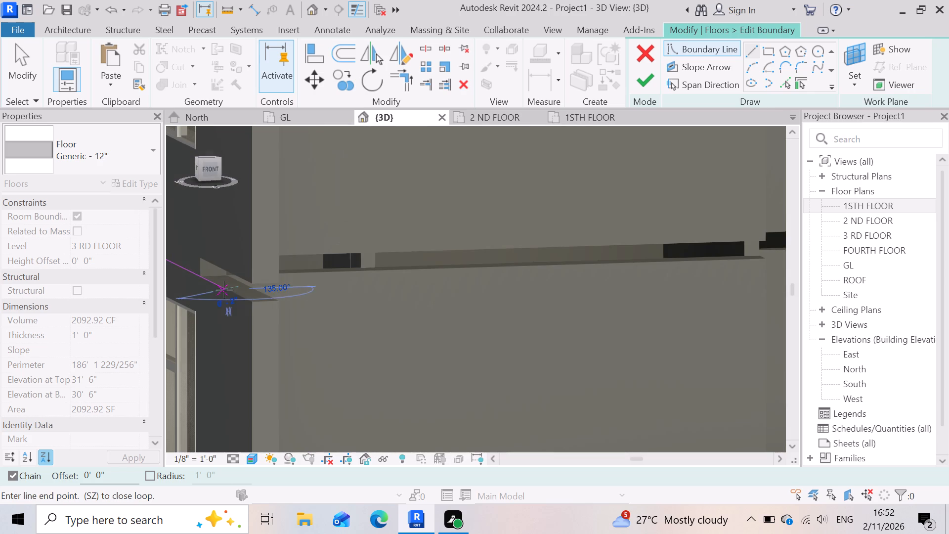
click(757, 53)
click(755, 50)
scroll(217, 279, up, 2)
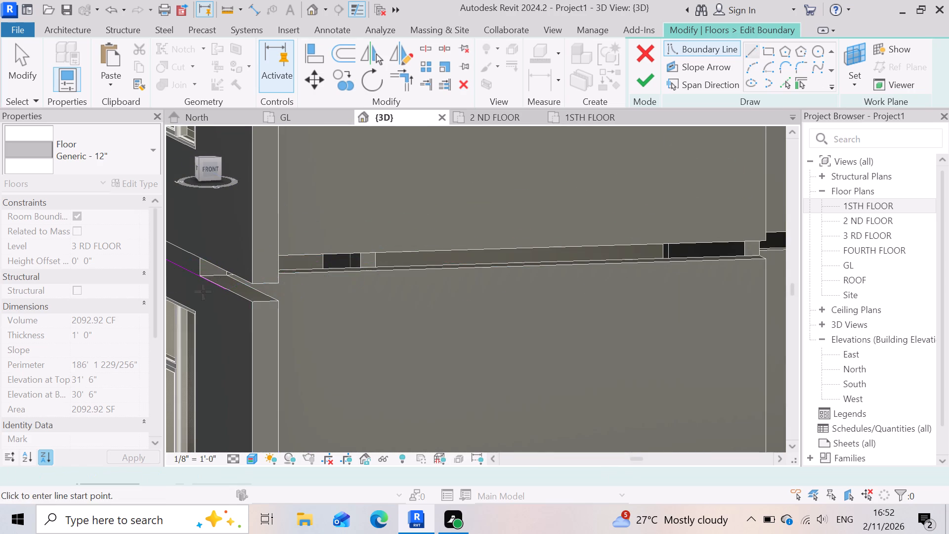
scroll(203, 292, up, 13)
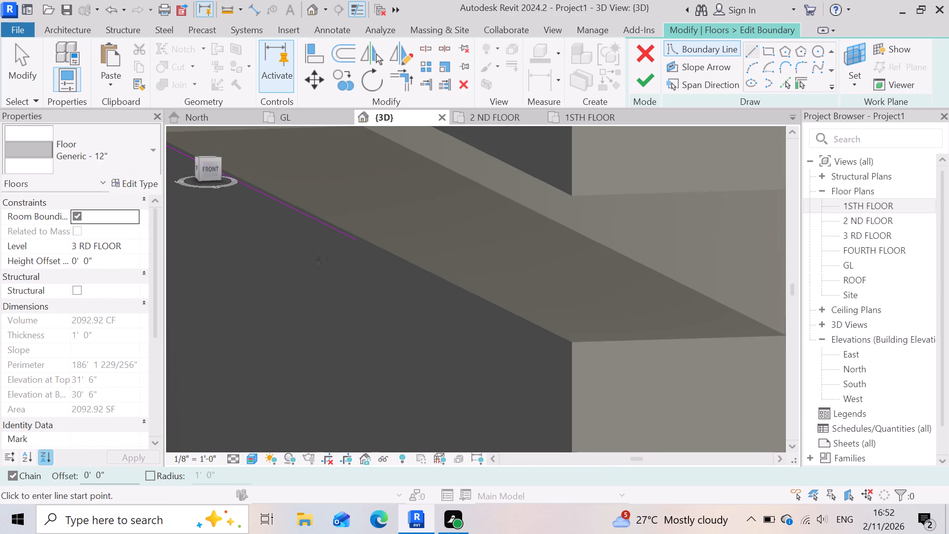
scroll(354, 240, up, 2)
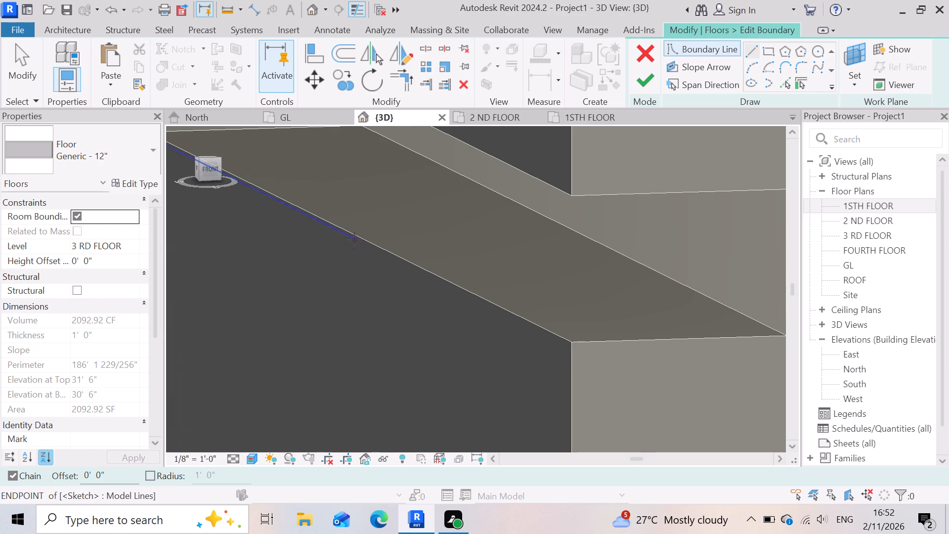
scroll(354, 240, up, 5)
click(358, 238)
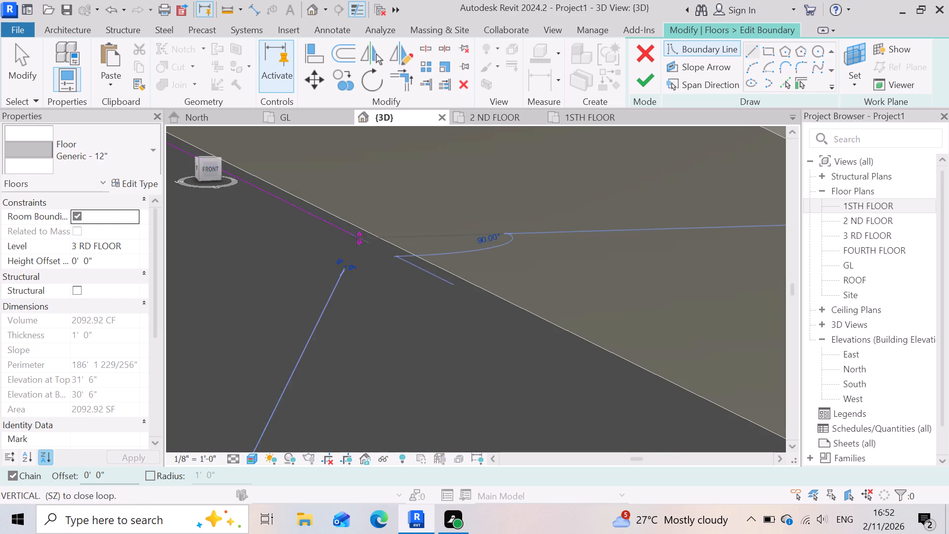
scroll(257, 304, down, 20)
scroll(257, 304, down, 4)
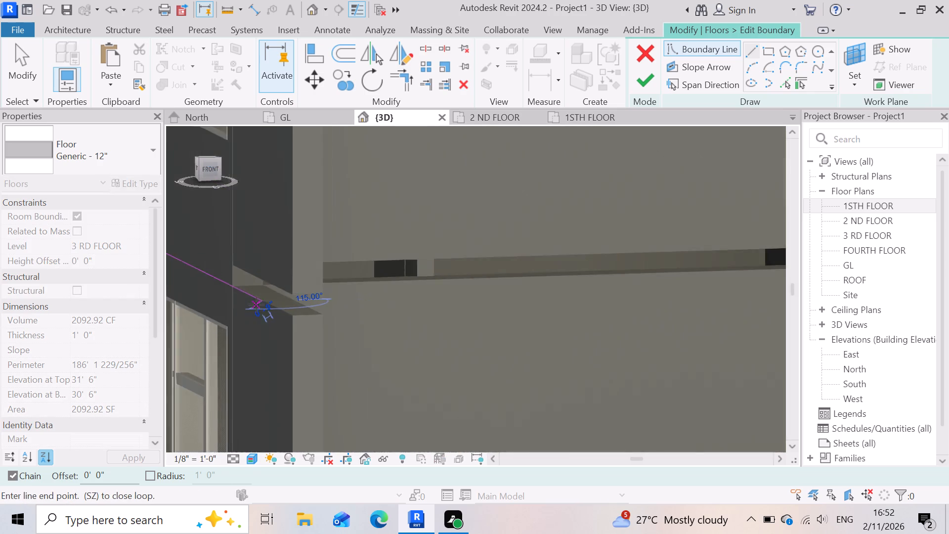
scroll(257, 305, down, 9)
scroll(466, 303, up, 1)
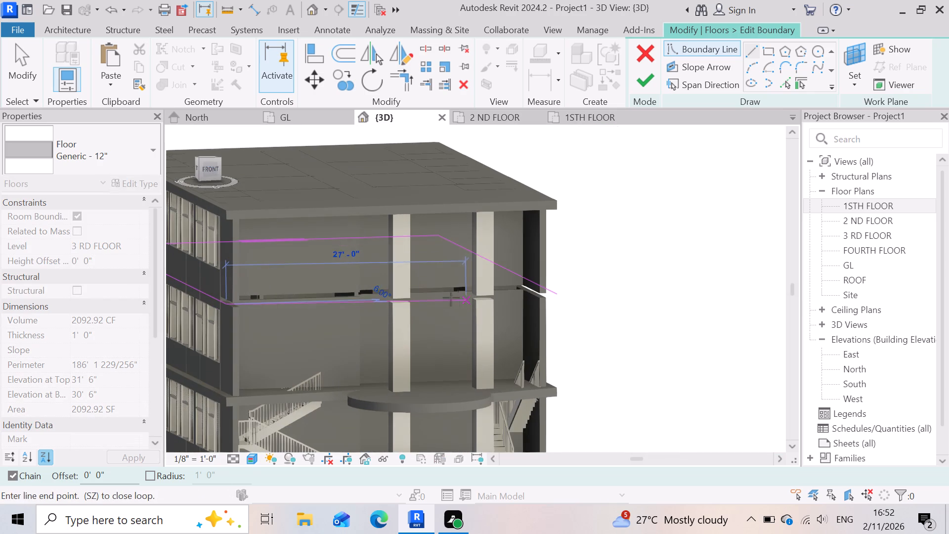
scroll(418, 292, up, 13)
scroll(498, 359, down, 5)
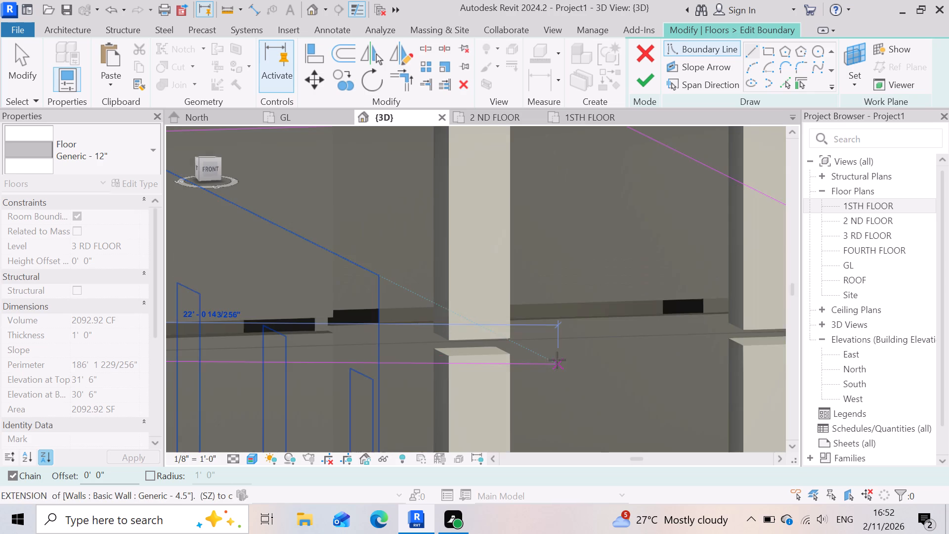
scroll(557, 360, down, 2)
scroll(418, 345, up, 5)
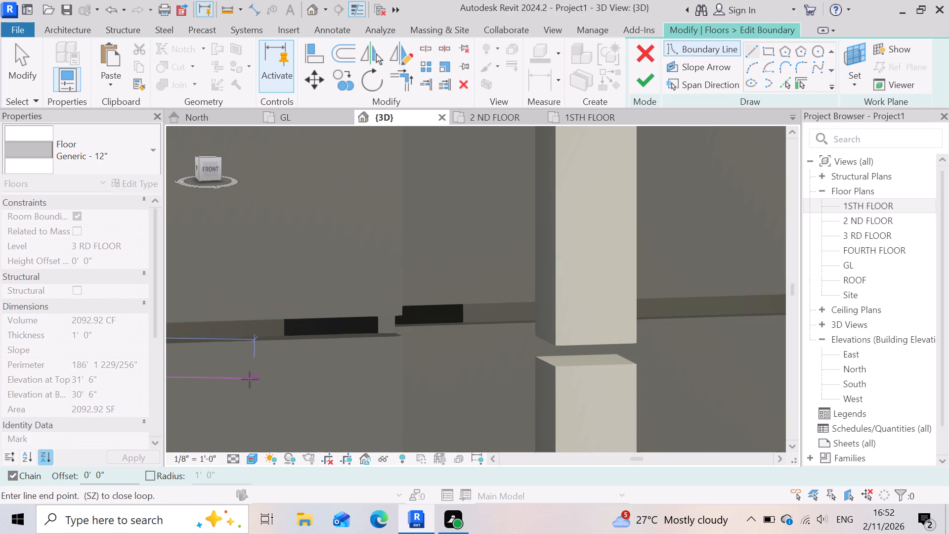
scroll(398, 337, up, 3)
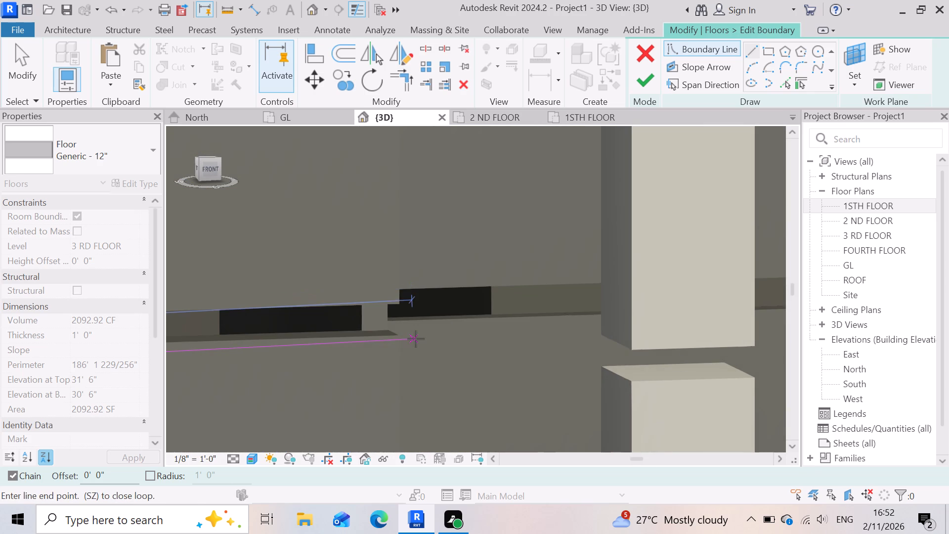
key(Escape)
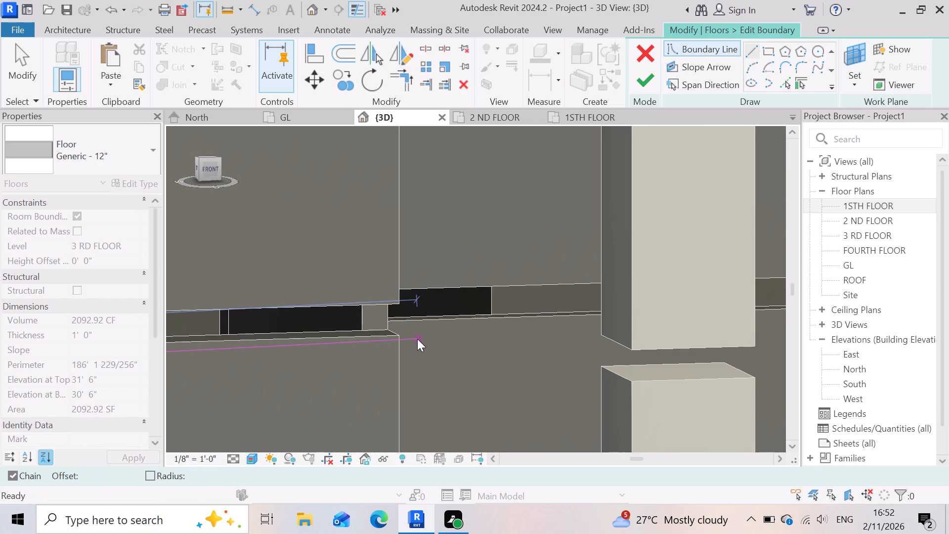
Start a straight front boundary line for the 3 RD FLOOR slab from the open front end of its side boundary line.
scroll(480, 334, down, 14)
scroll(412, 331, up, 2)
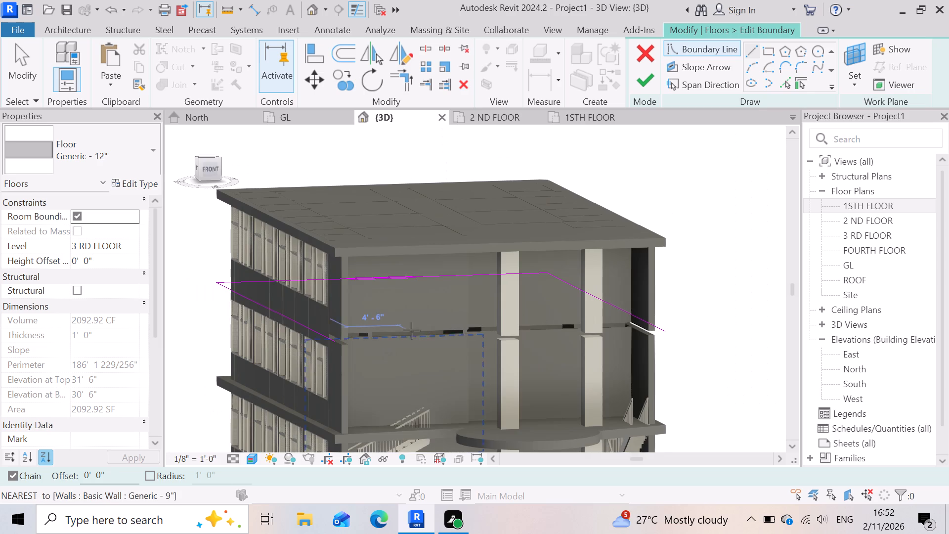
scroll(412, 331, up, 1)
scroll(273, 368, up, 17)
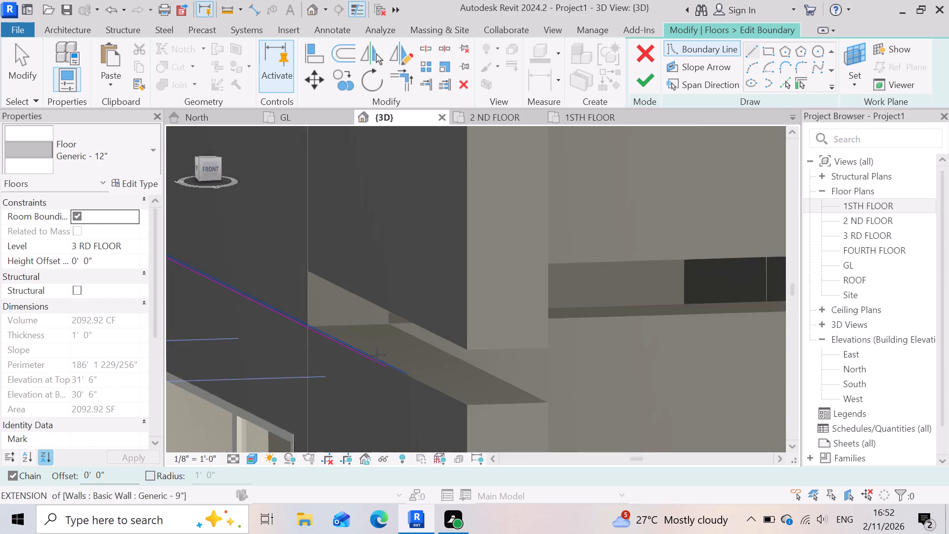
scroll(377, 355, up, 4)
scroll(418, 393, up, 10)
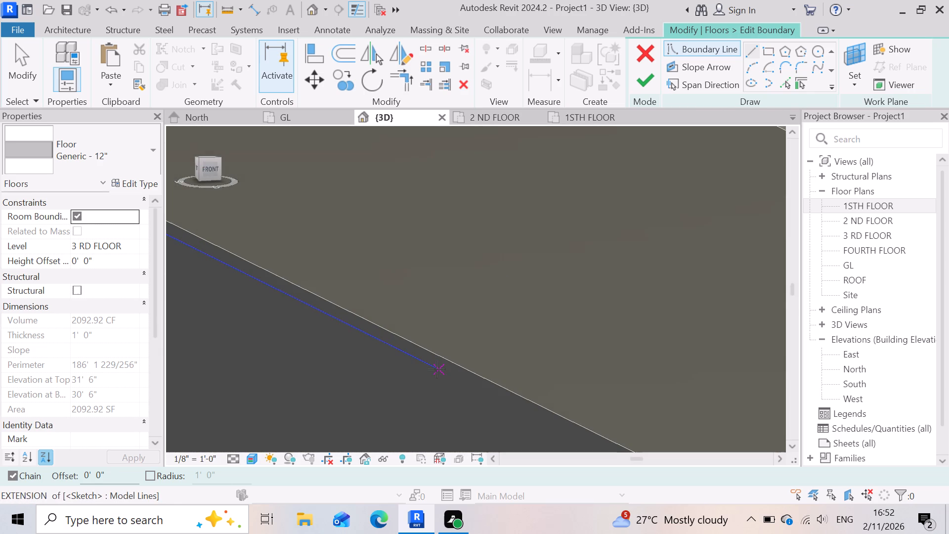
click(436, 369)
key(Escape)
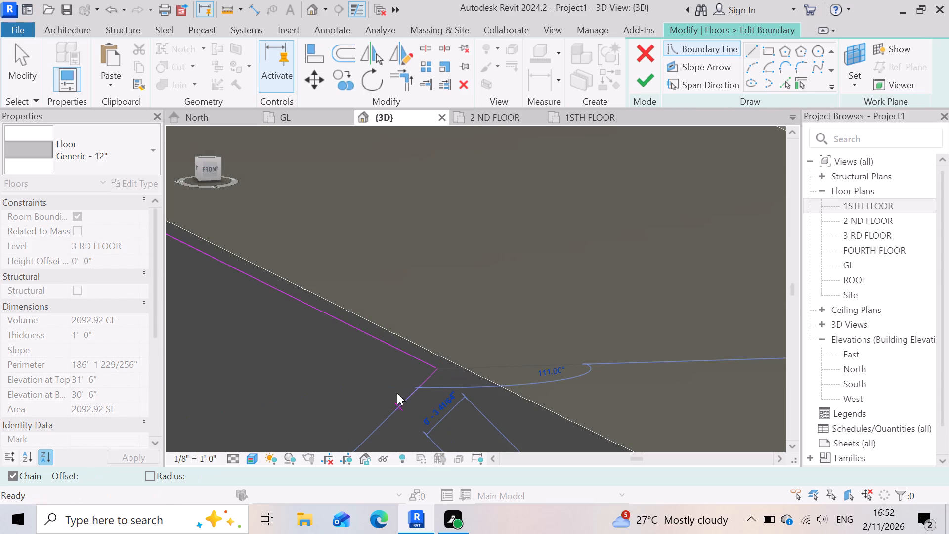
scroll(432, 366, up, 6)
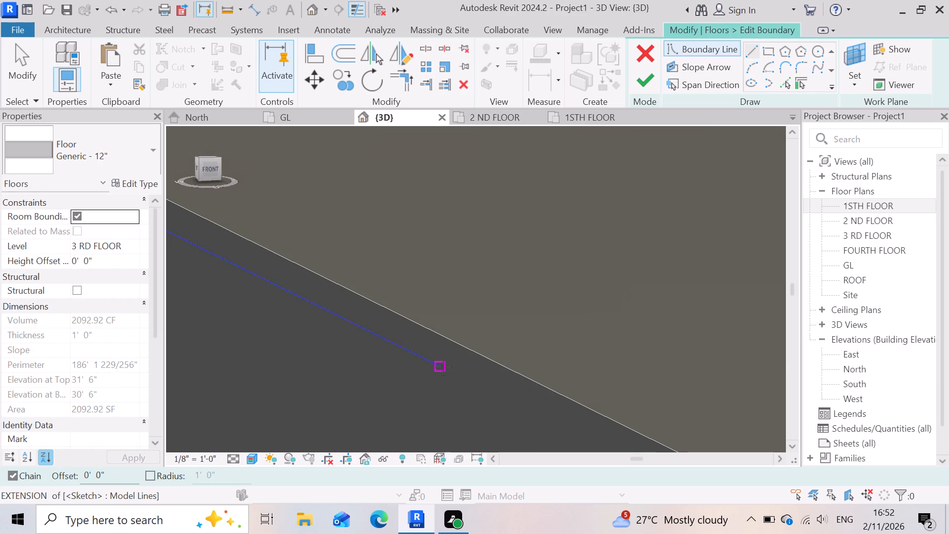
click(443, 367)
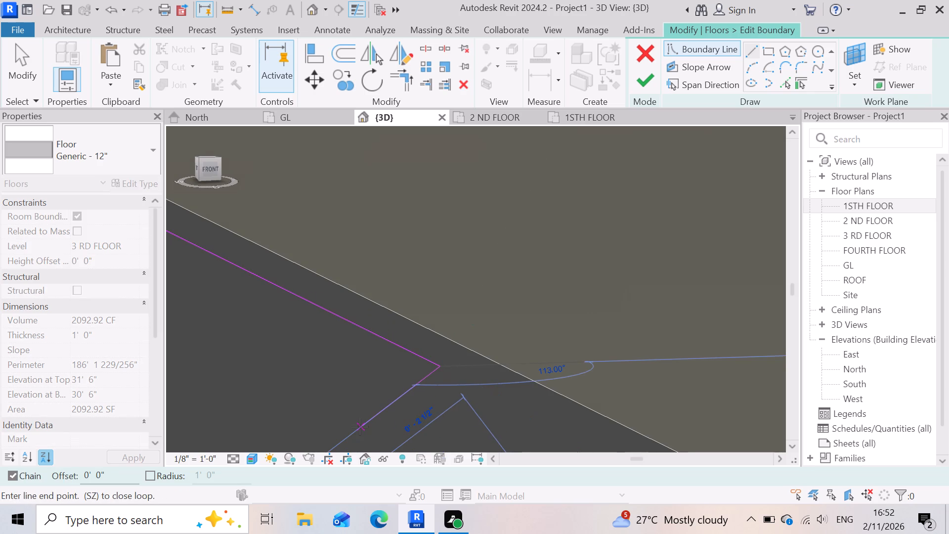
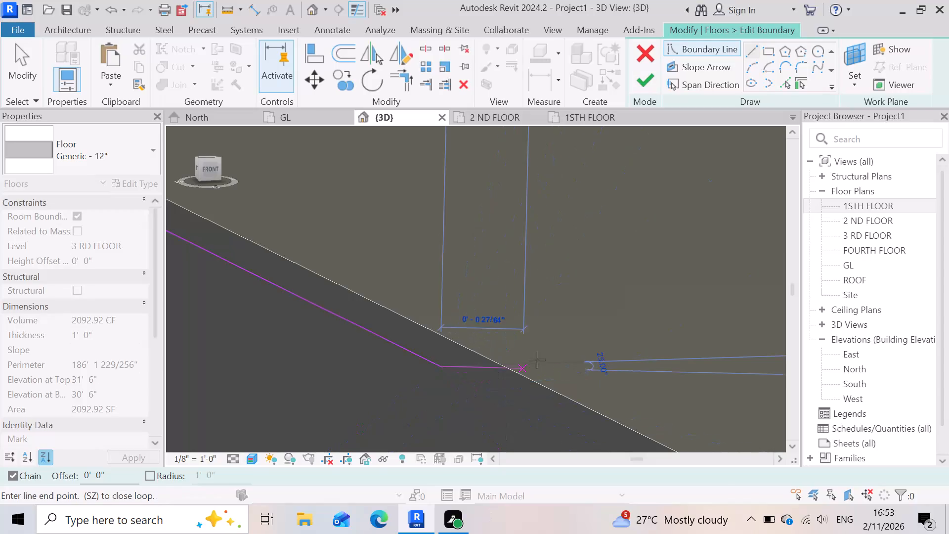
Finish the straight front boundary line of the 3 RD FLOOR slab at the wall corner, about 15' 0 1/2" long.
scroll(537, 360, down, 4)
scroll(537, 360, down, 18)
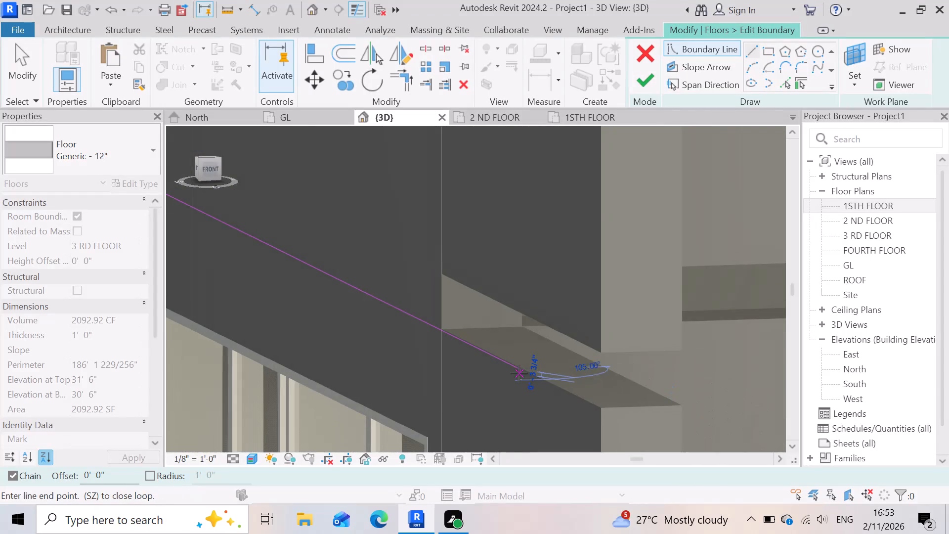
scroll(612, 409, down, 8)
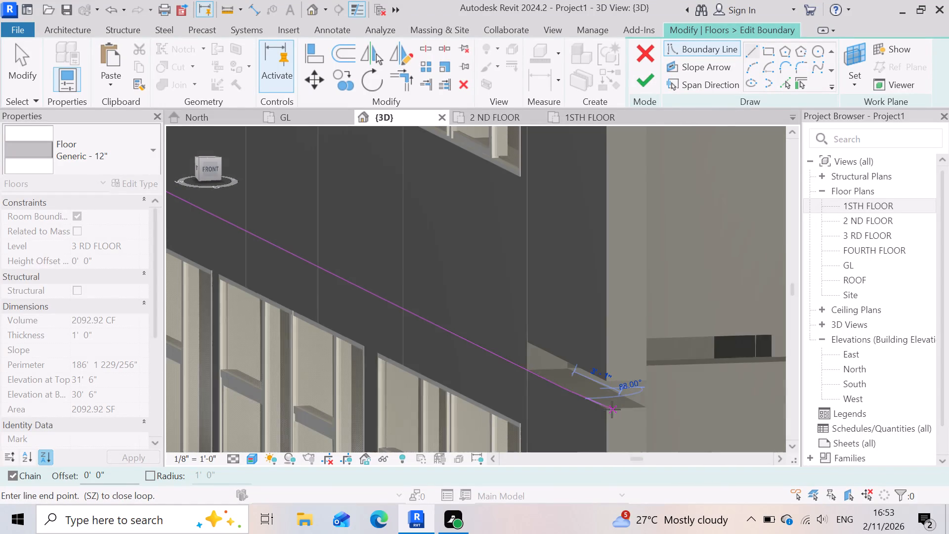
scroll(530, 396, down, 4)
shift+middle_drag(545, 388, 568, 360)
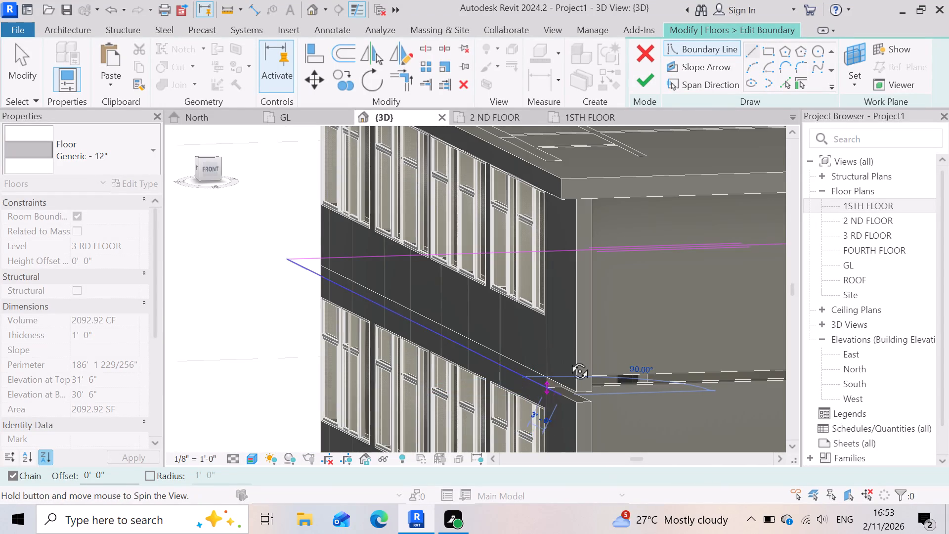
shift+middle_drag(568, 360, 574, 356)
scroll(545, 361, down, 5)
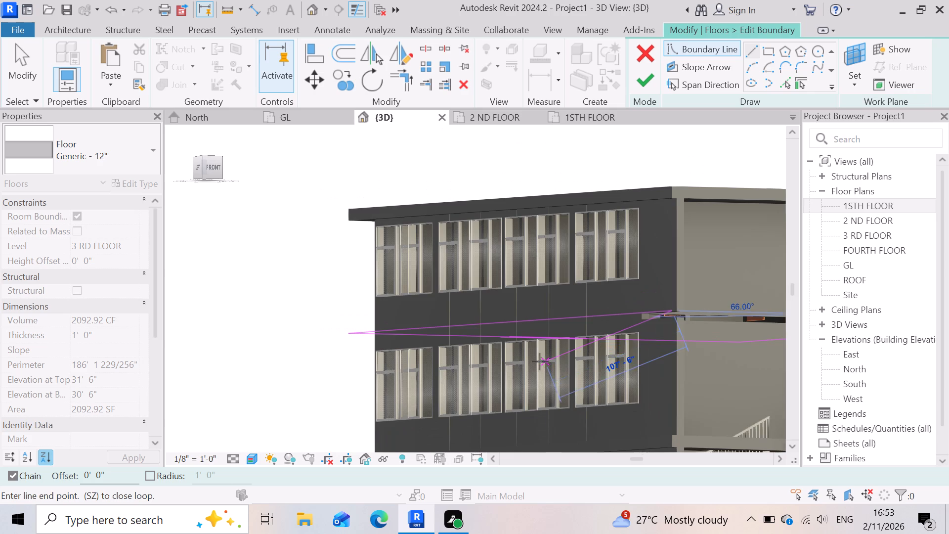
scroll(446, 391, down, 5)
scroll(446, 391, up, 1)
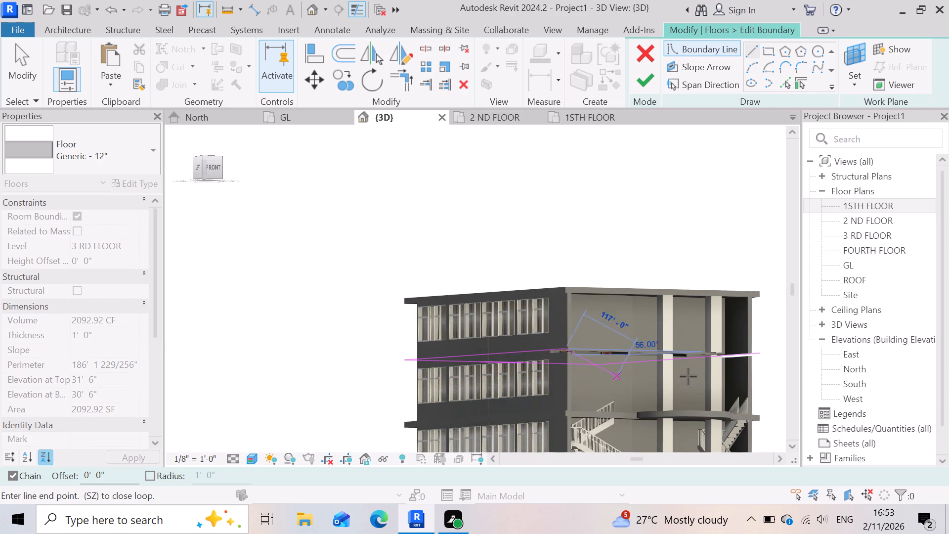
scroll(753, 348, up, 2)
scroll(697, 342, up, 4)
scroll(629, 343, up, 3)
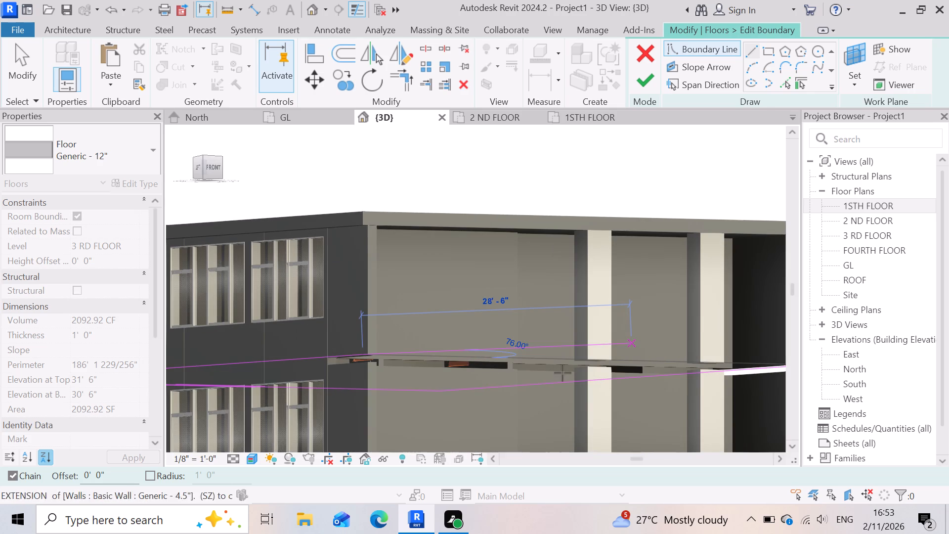
shift+middle_drag(632, 339, 629, 367)
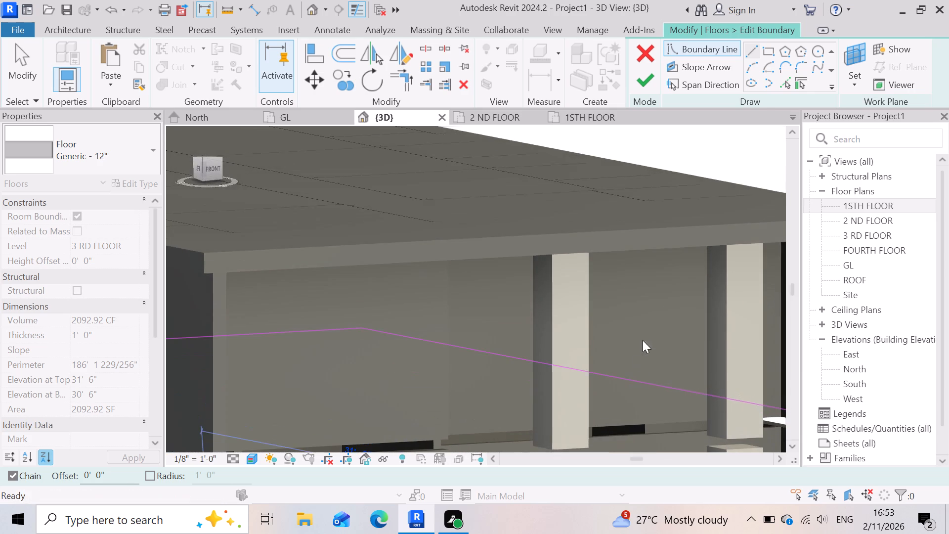
scroll(645, 339, down, 4)
scroll(517, 430, up, 5)
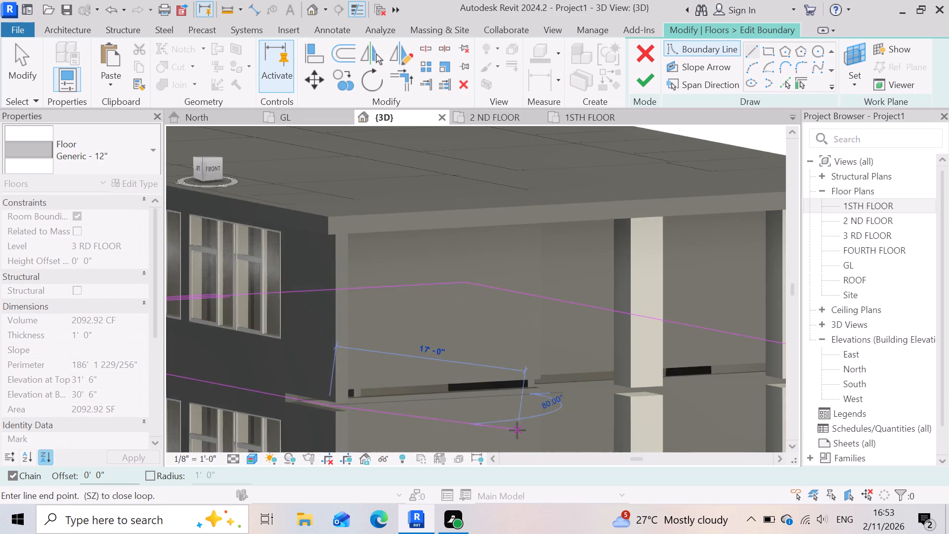
scroll(517, 430, up, 5)
scroll(589, 314, up, 6)
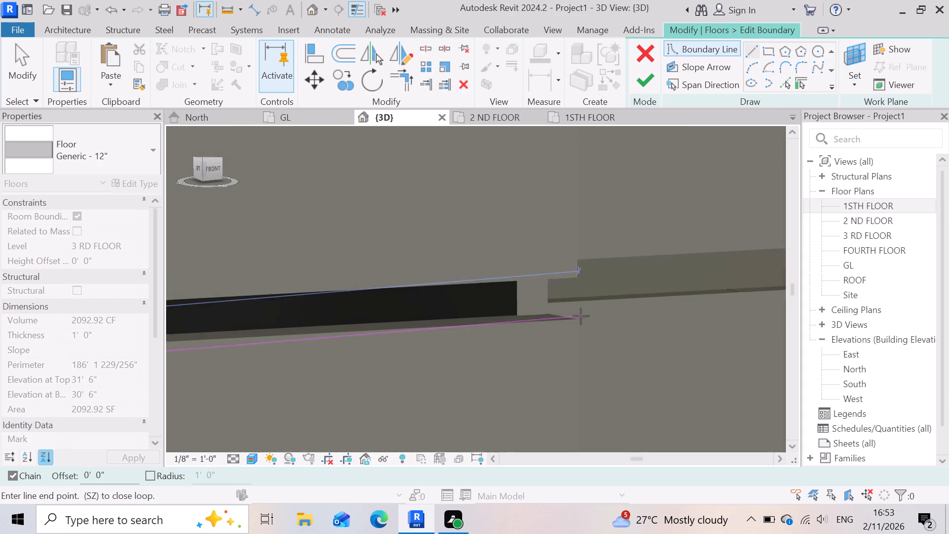
scroll(581, 316, up, 8)
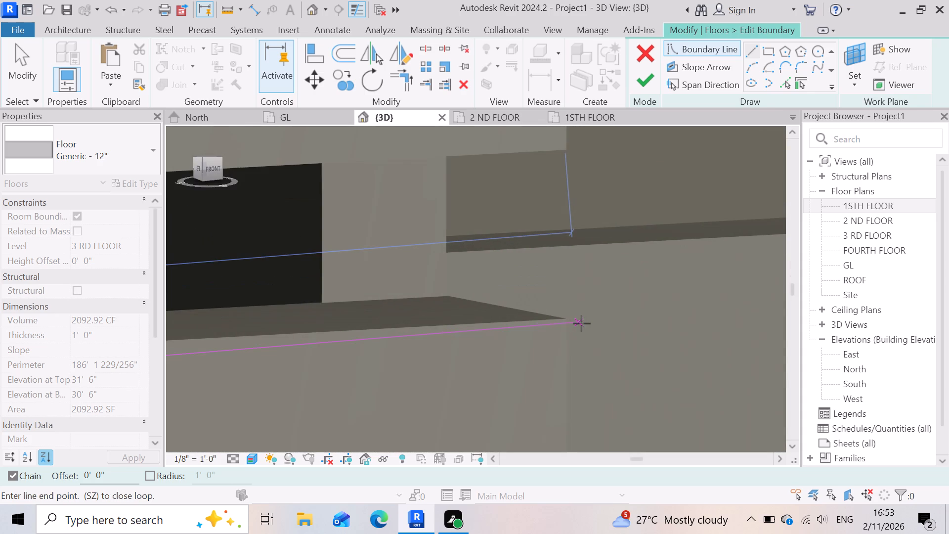
click(566, 318)
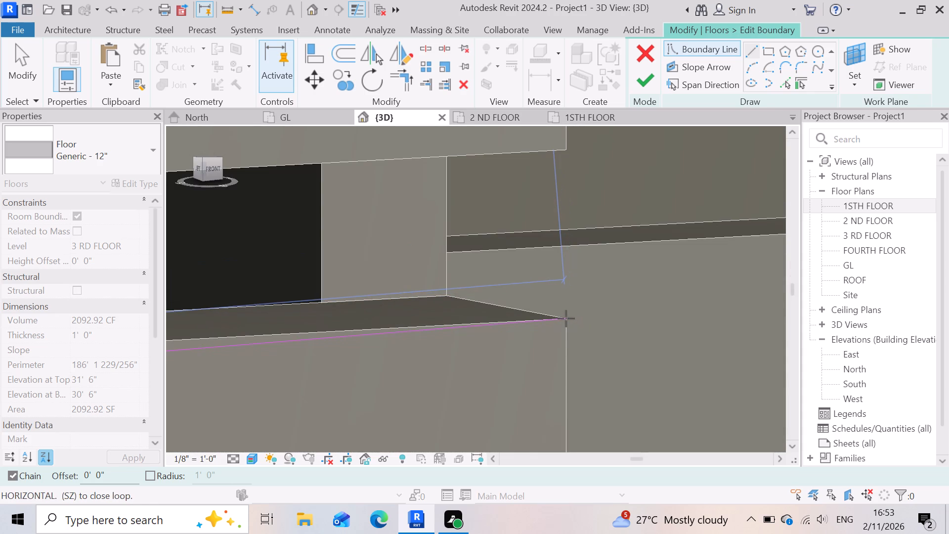
key(Escape)
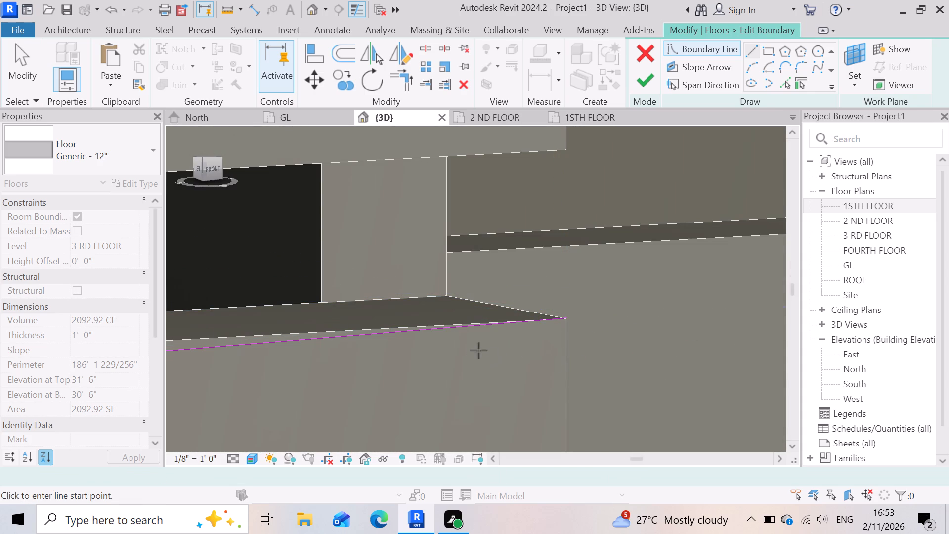
Draw a second straight front boundary line from the open end of the opposite side boundary to the nearest corner of the first column it reaches.
scroll(530, 346, down, 4)
scroll(588, 327, down, 9)
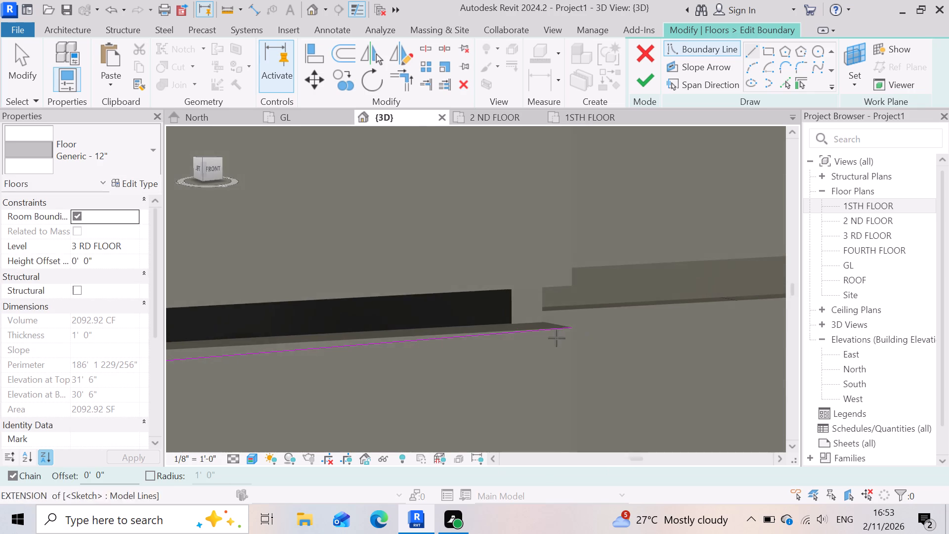
scroll(498, 338, down, 8)
scroll(417, 355, down, 3)
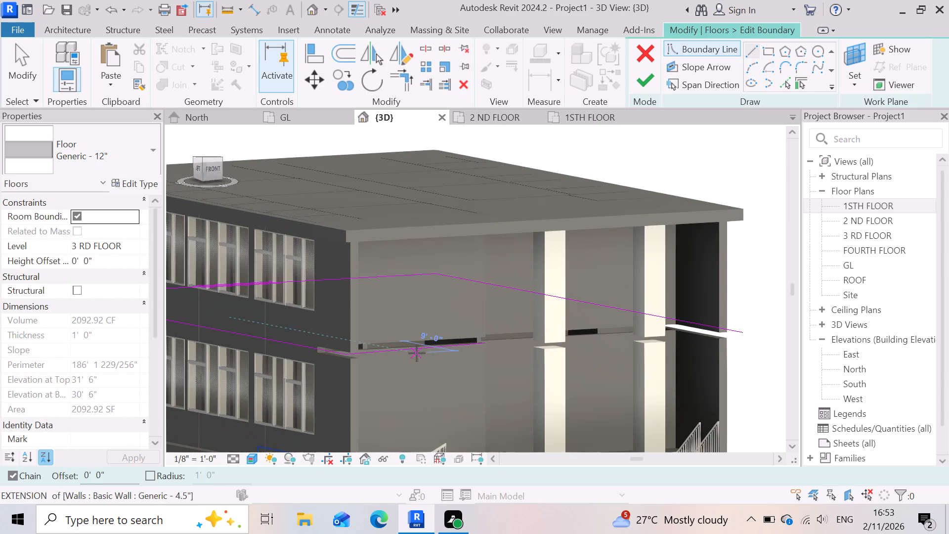
scroll(753, 319, up, 12)
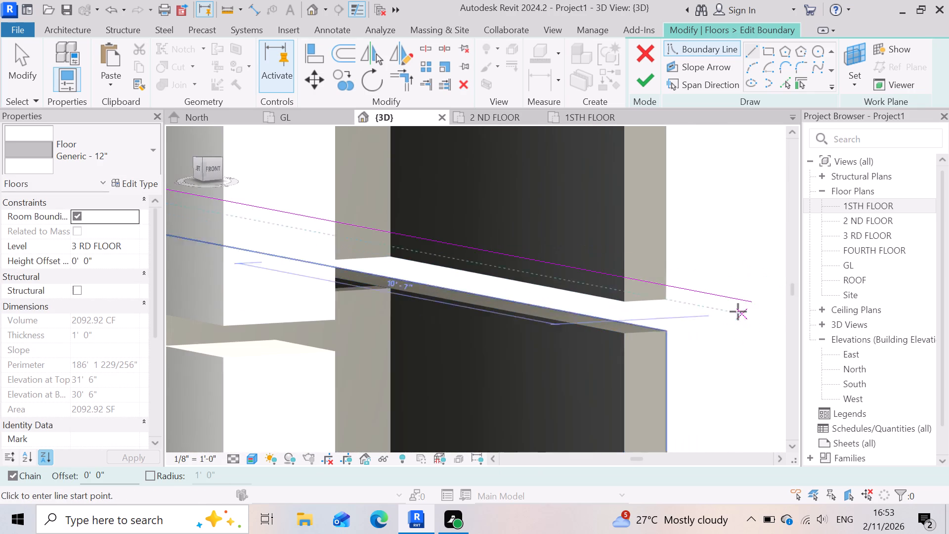
click(751, 301)
scroll(750, 330, down, 4)
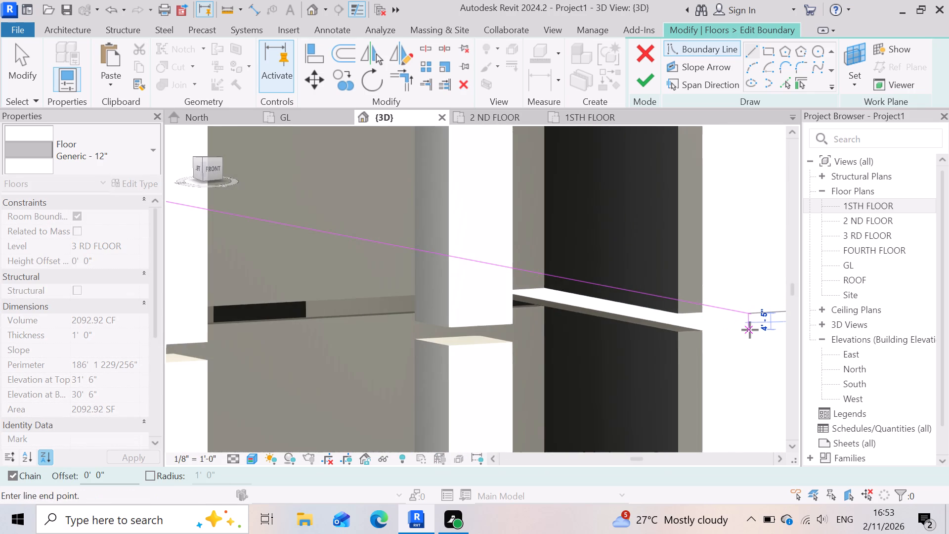
key(Escape)
scroll(754, 318, up, 7)
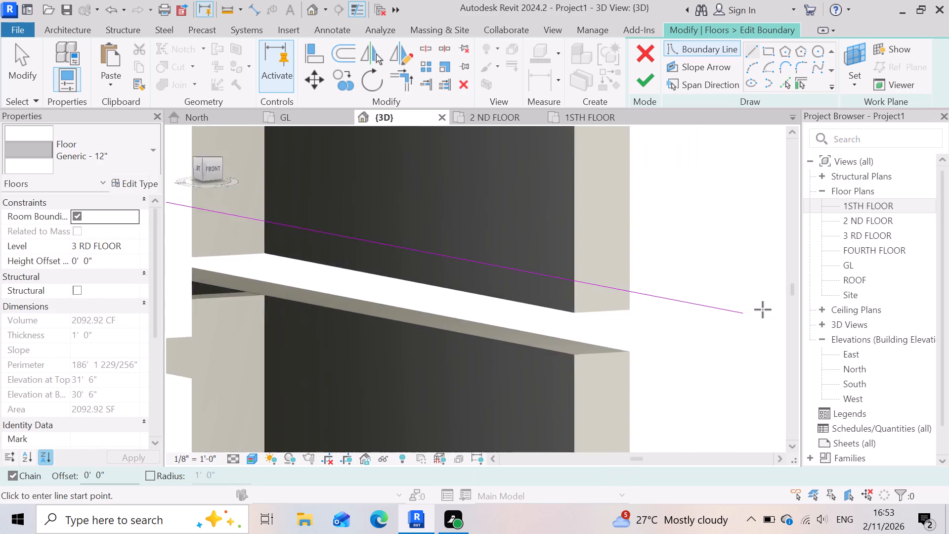
scroll(763, 310, up, 5)
click(732, 312)
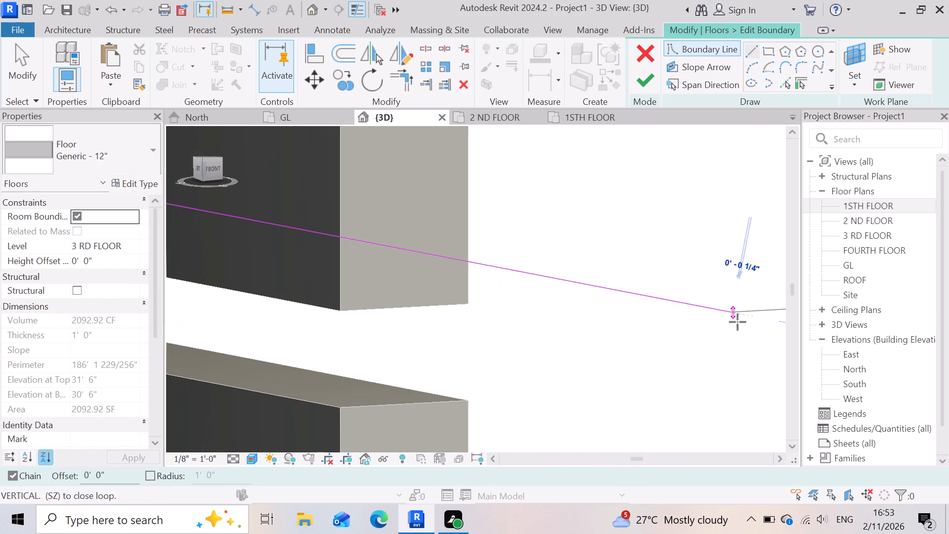
scroll(745, 329, down, 18)
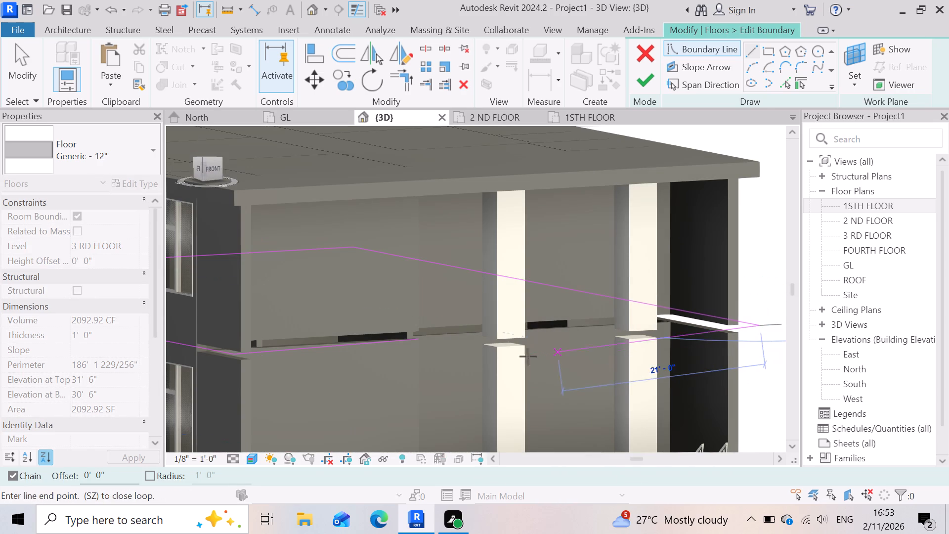
scroll(513, 351, up, 16)
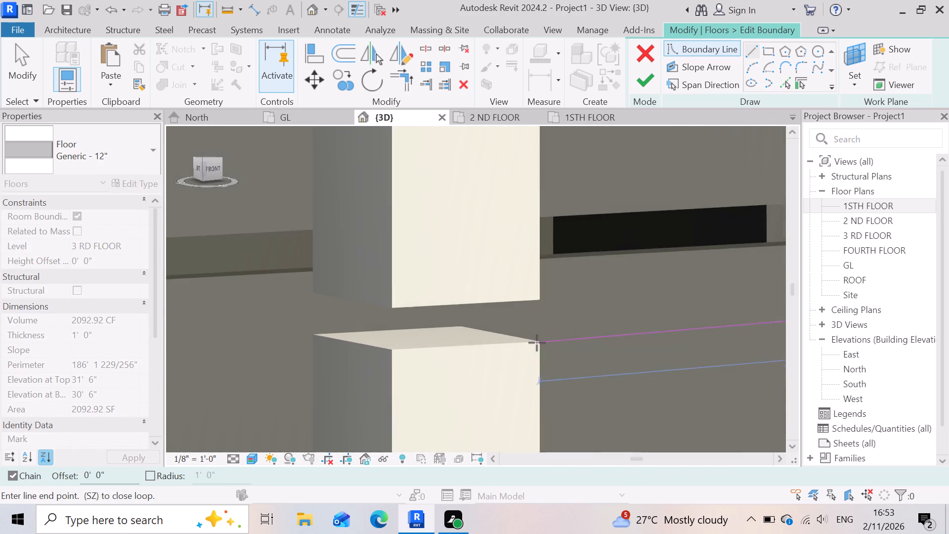
scroll(572, 351, up, 6)
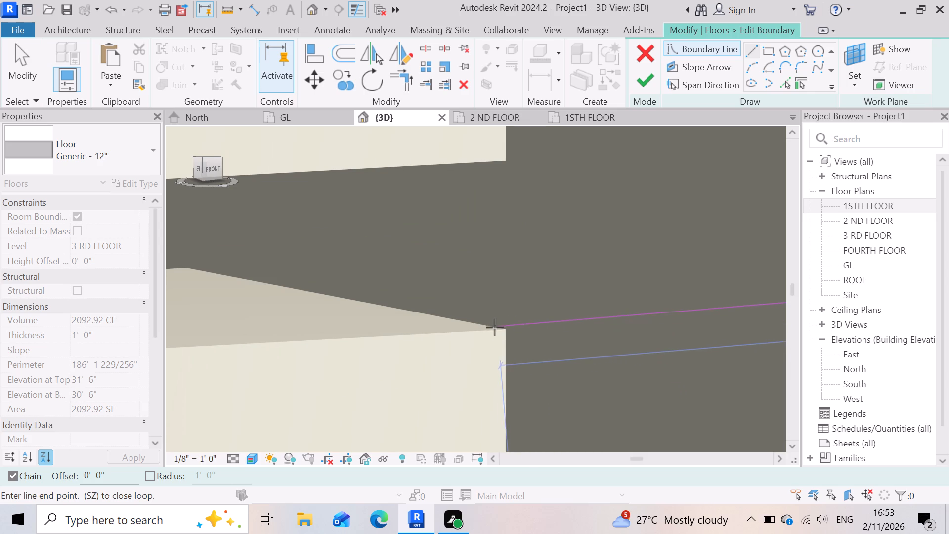
scroll(485, 332, up, 6)
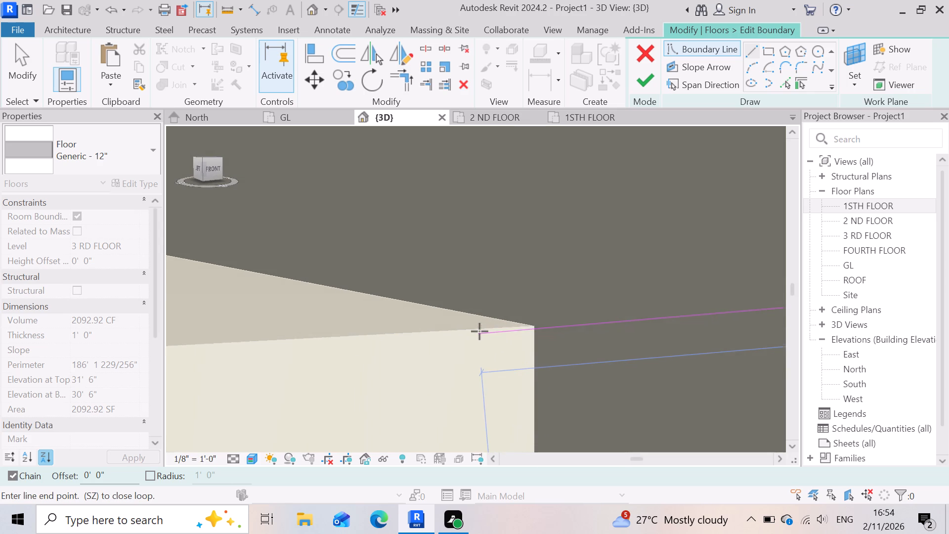
click(483, 329)
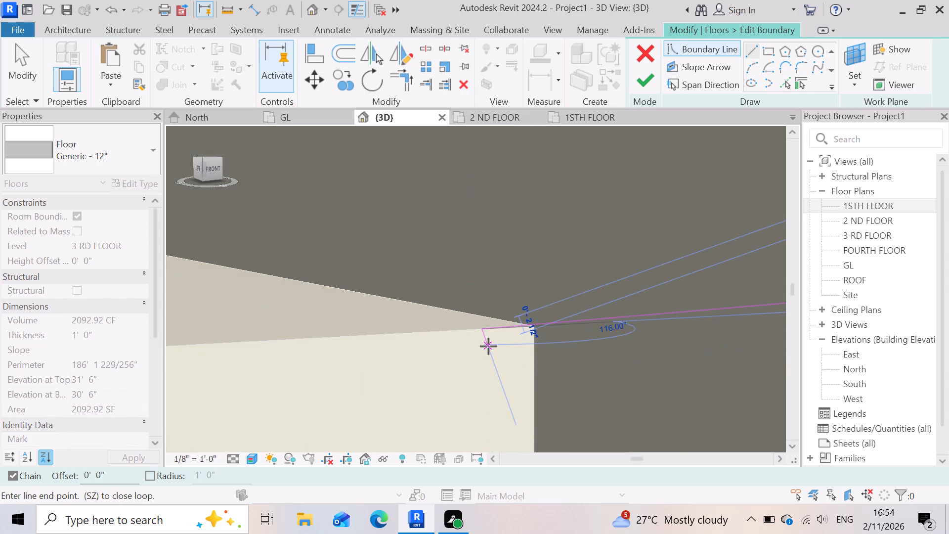
key(Escape)
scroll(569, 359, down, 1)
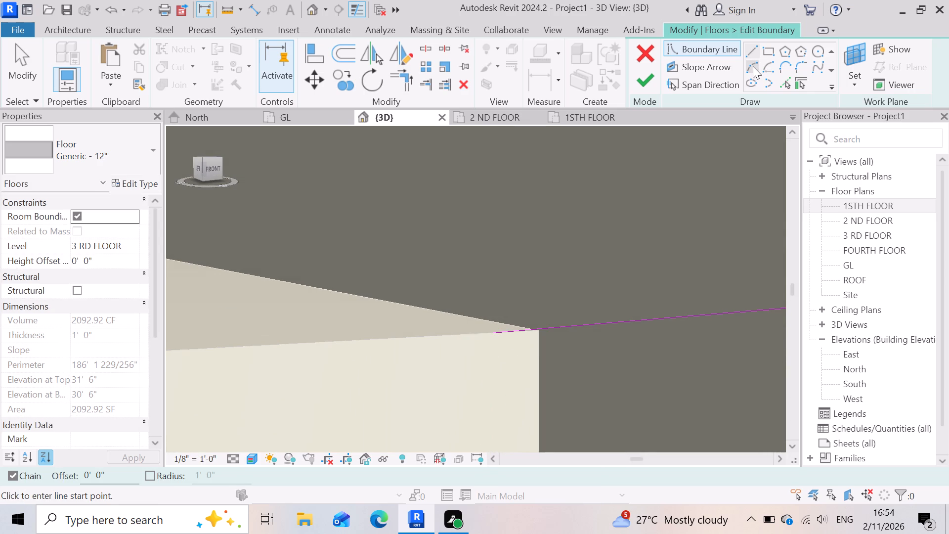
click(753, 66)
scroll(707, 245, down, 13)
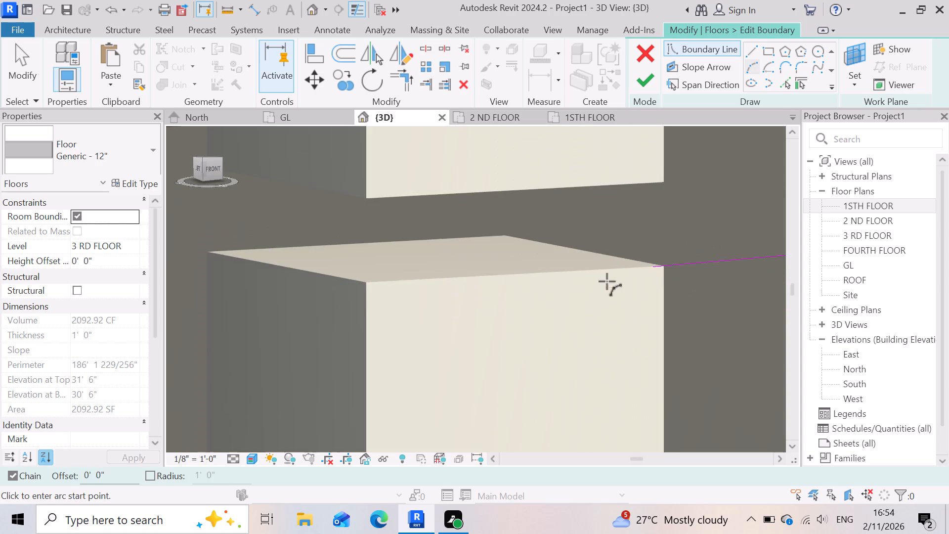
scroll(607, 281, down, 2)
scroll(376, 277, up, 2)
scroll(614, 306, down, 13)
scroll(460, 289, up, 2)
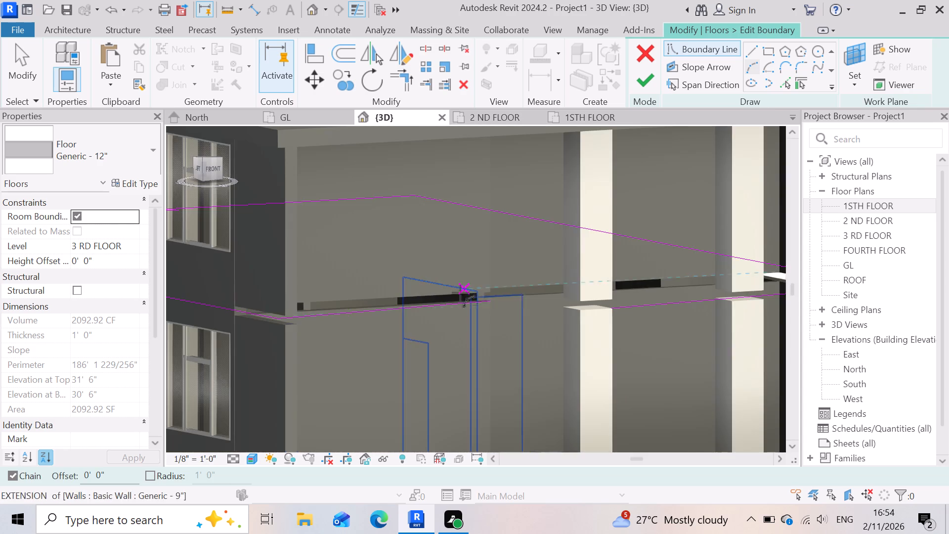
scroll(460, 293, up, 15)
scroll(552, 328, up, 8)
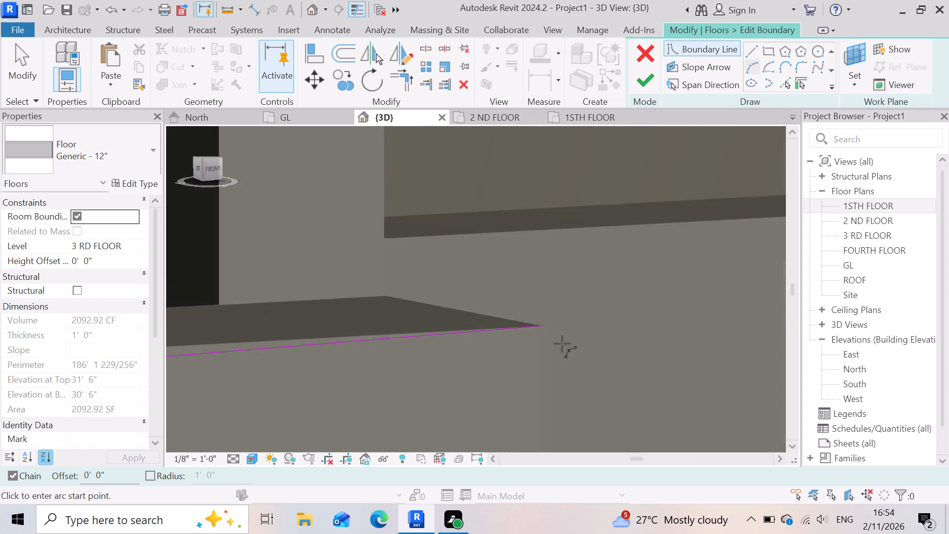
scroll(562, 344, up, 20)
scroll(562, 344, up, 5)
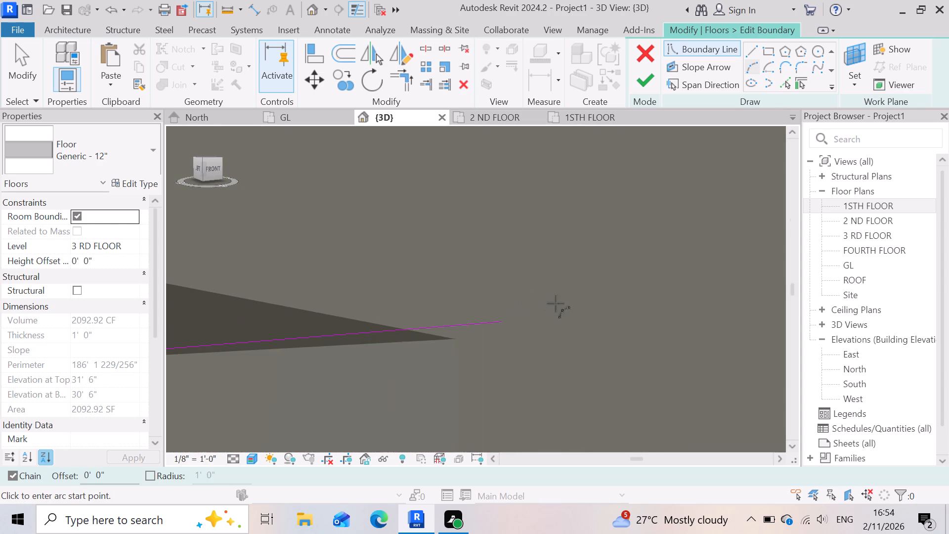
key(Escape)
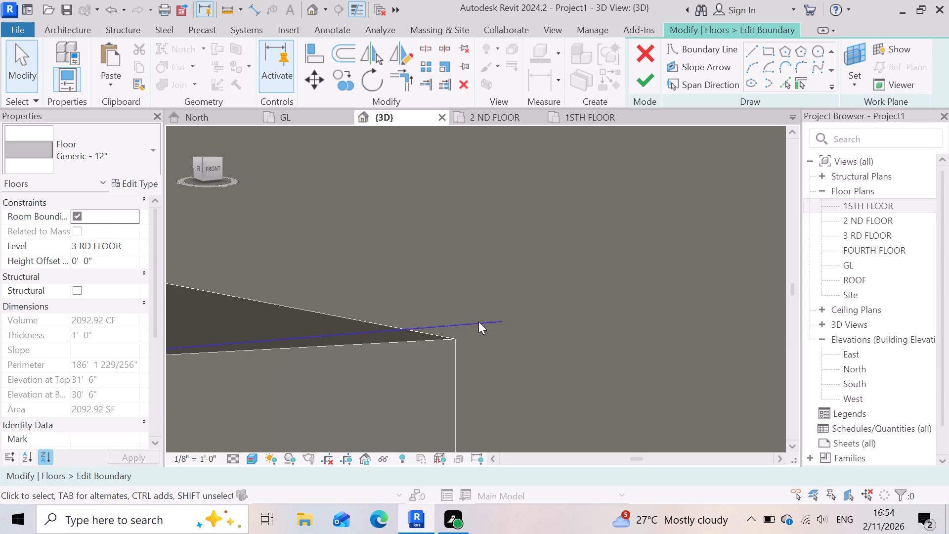
Shorten the first straight front boundary line by pulling its free end back onto the wall's top edge near the corner.
click(478, 321)
scroll(483, 338, up, 4)
drag(518, 306, 511, 307)
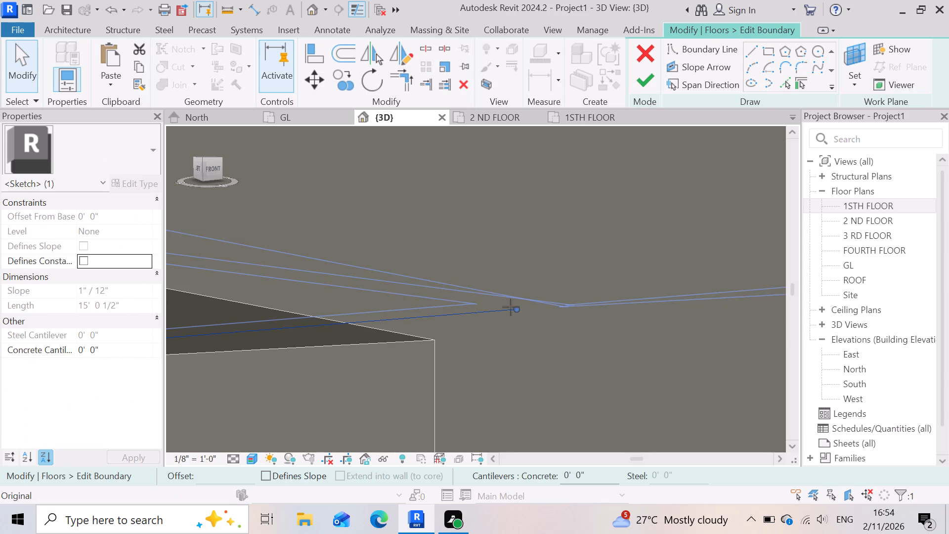
drag(511, 307, 402, 314)
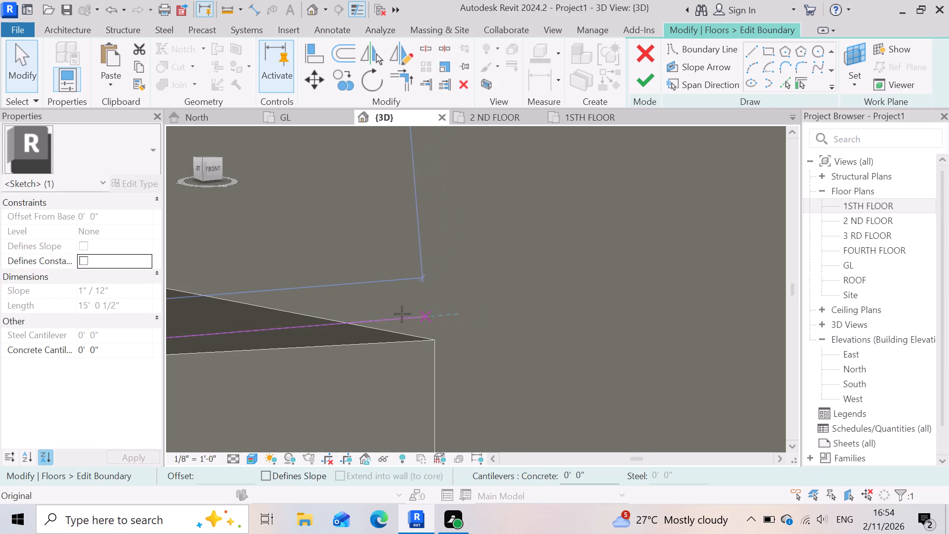
drag(402, 314, 349, 322)
key(Escape)
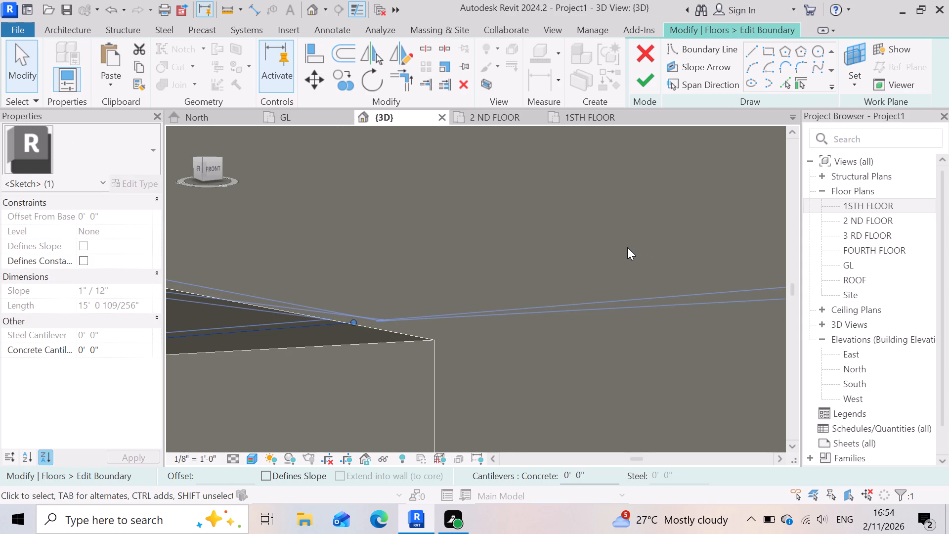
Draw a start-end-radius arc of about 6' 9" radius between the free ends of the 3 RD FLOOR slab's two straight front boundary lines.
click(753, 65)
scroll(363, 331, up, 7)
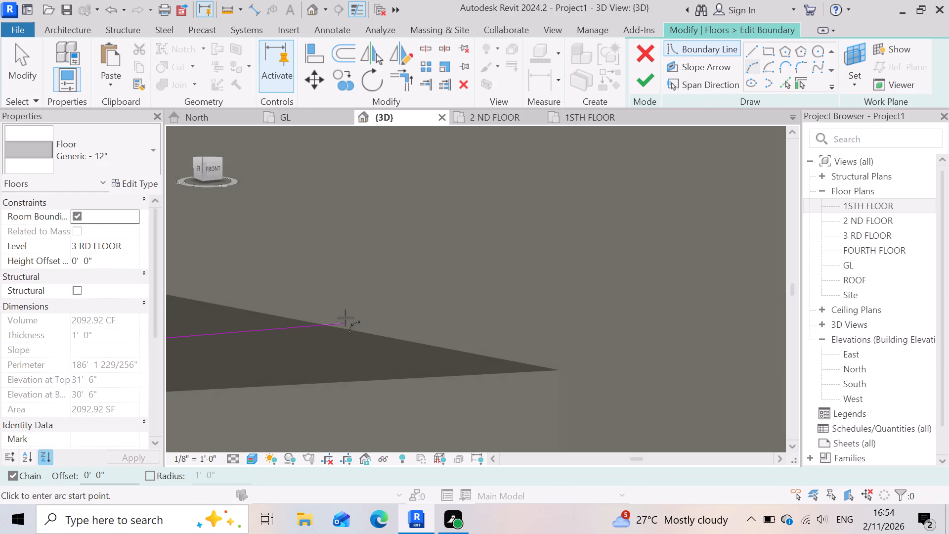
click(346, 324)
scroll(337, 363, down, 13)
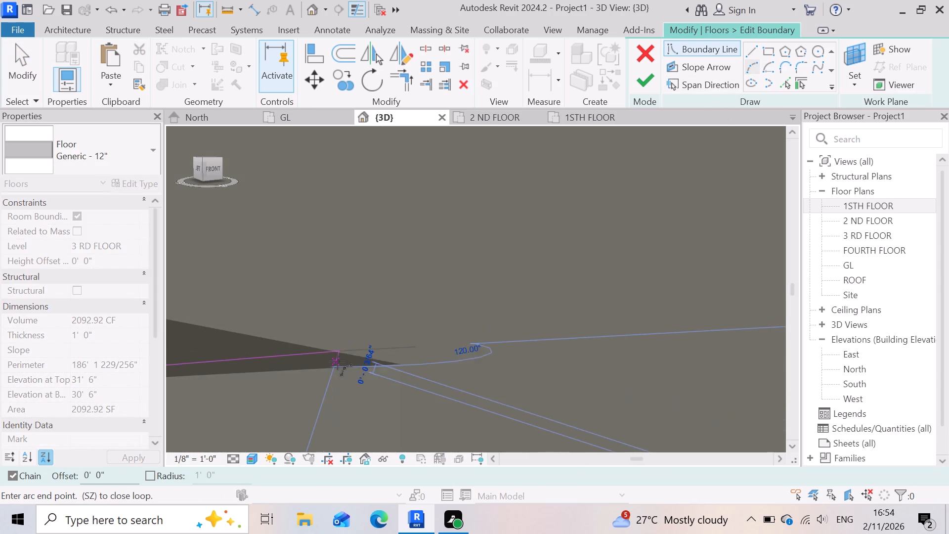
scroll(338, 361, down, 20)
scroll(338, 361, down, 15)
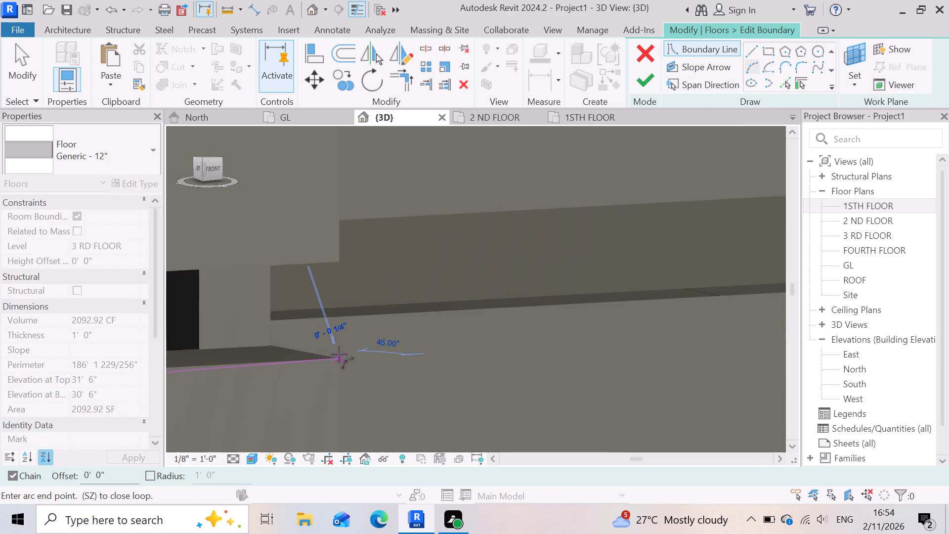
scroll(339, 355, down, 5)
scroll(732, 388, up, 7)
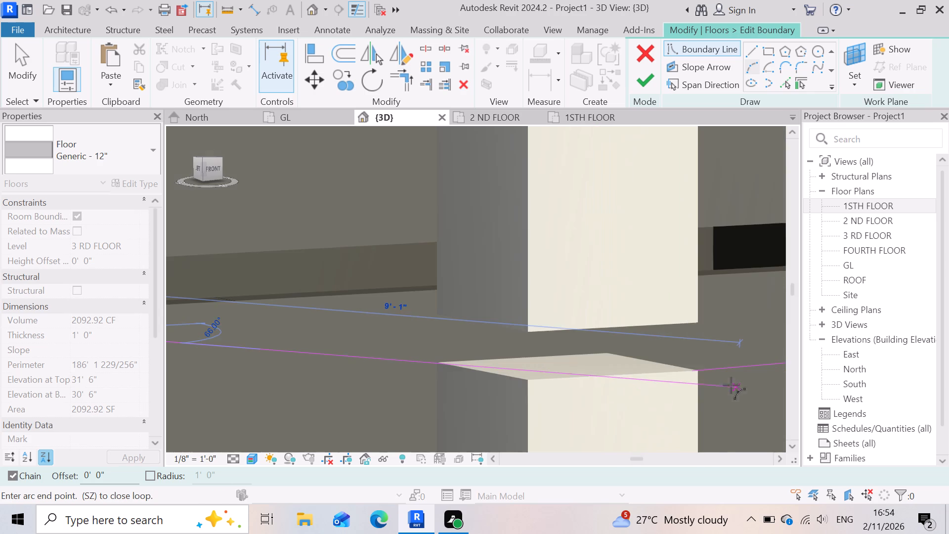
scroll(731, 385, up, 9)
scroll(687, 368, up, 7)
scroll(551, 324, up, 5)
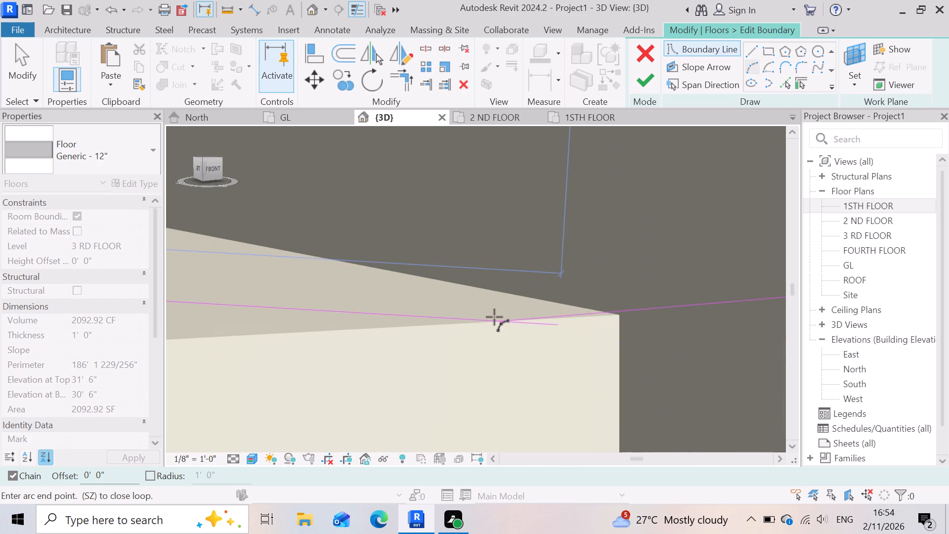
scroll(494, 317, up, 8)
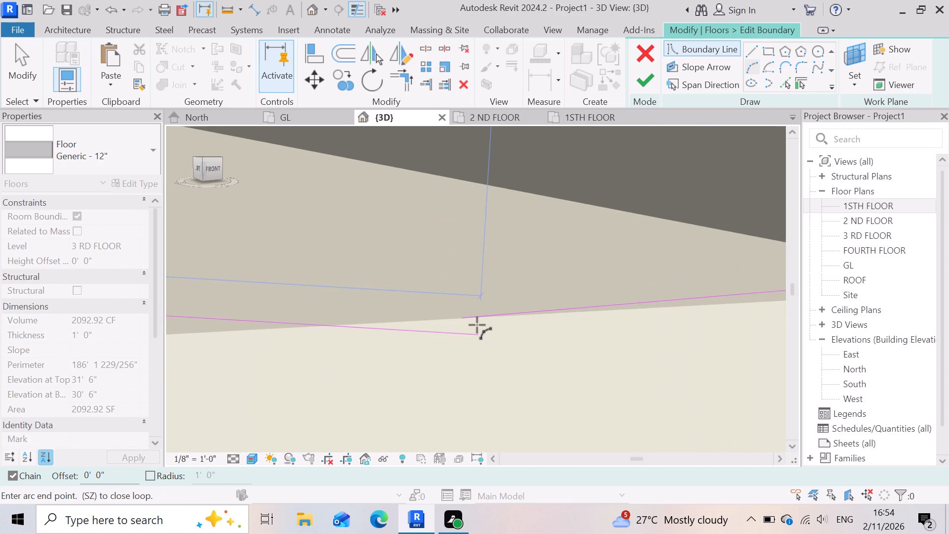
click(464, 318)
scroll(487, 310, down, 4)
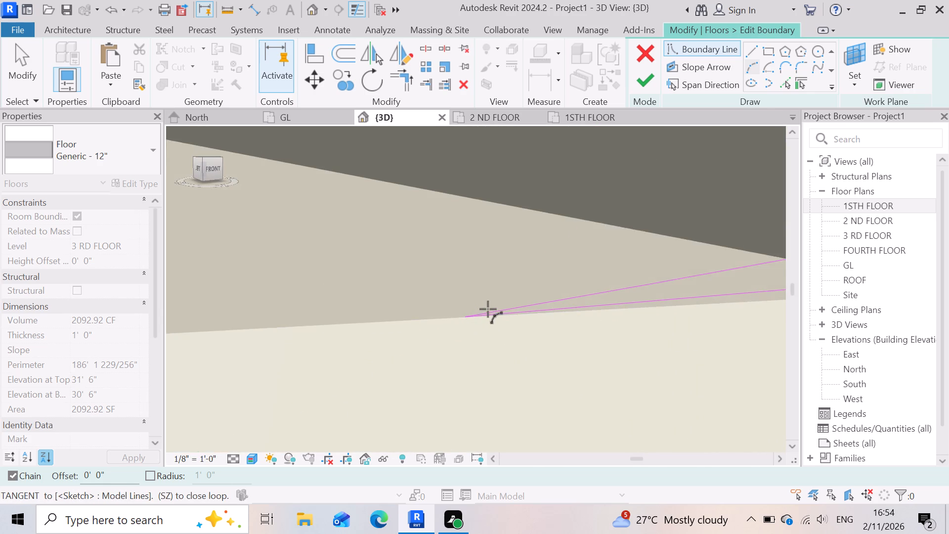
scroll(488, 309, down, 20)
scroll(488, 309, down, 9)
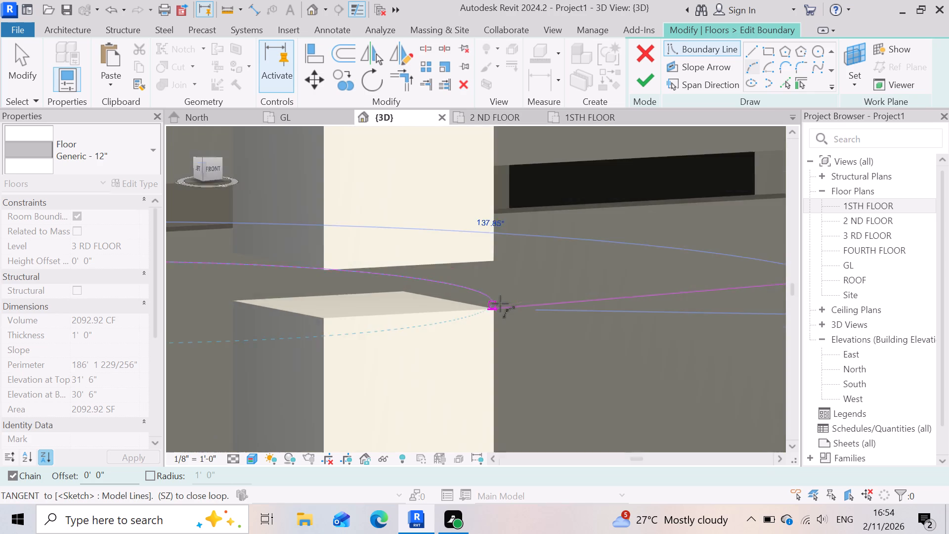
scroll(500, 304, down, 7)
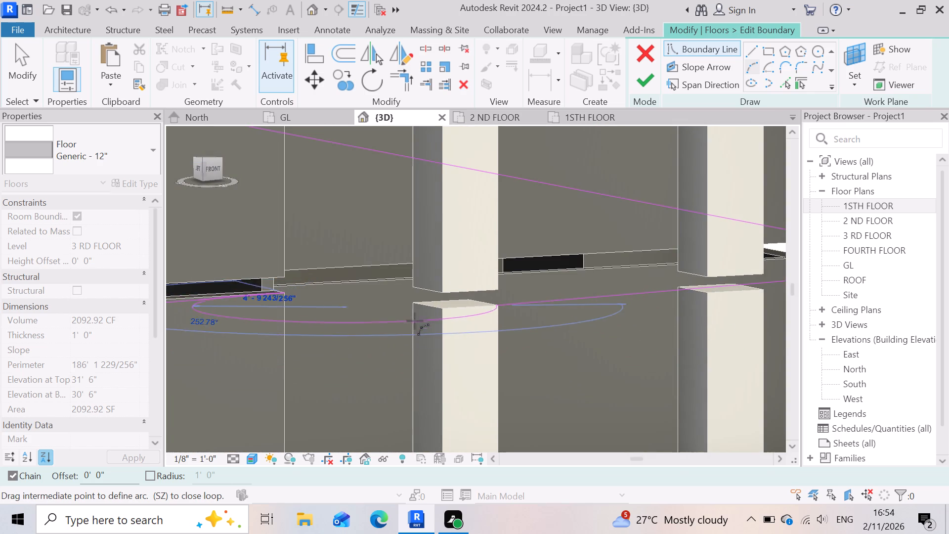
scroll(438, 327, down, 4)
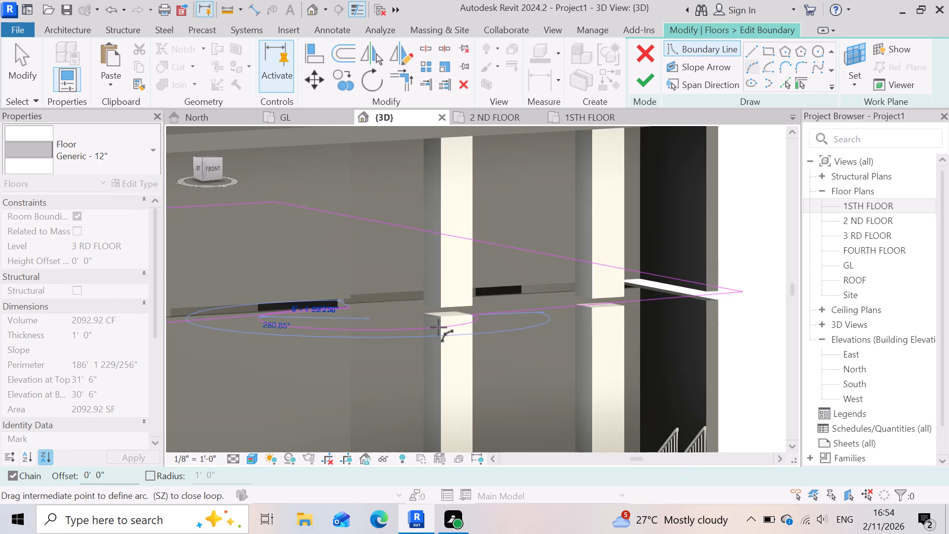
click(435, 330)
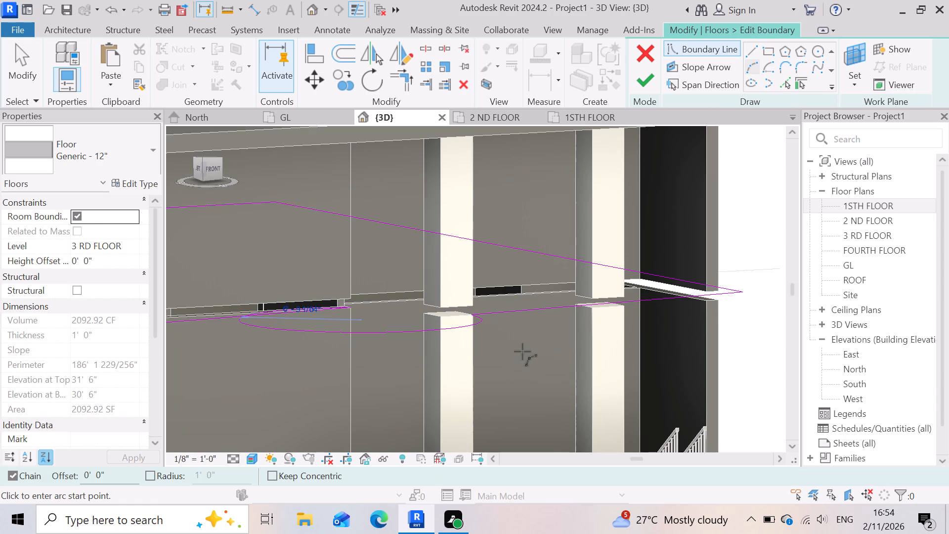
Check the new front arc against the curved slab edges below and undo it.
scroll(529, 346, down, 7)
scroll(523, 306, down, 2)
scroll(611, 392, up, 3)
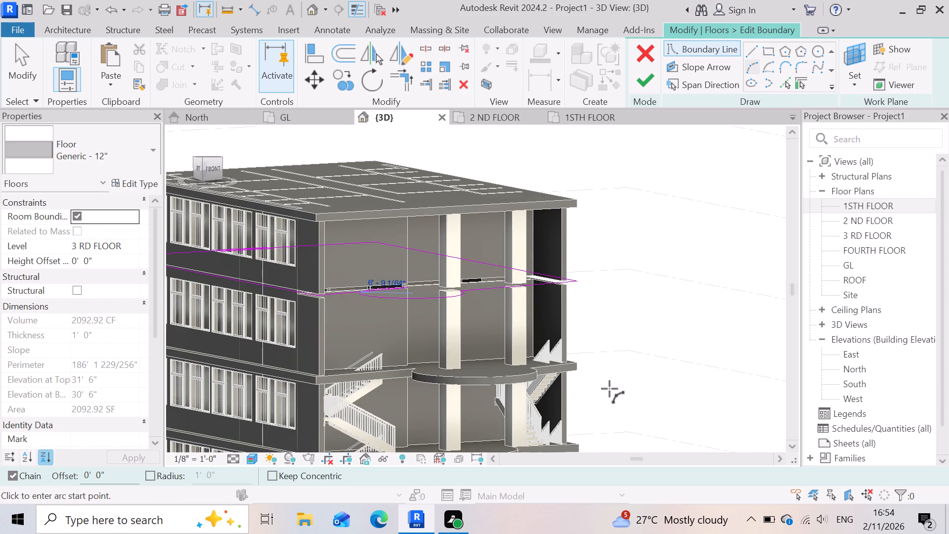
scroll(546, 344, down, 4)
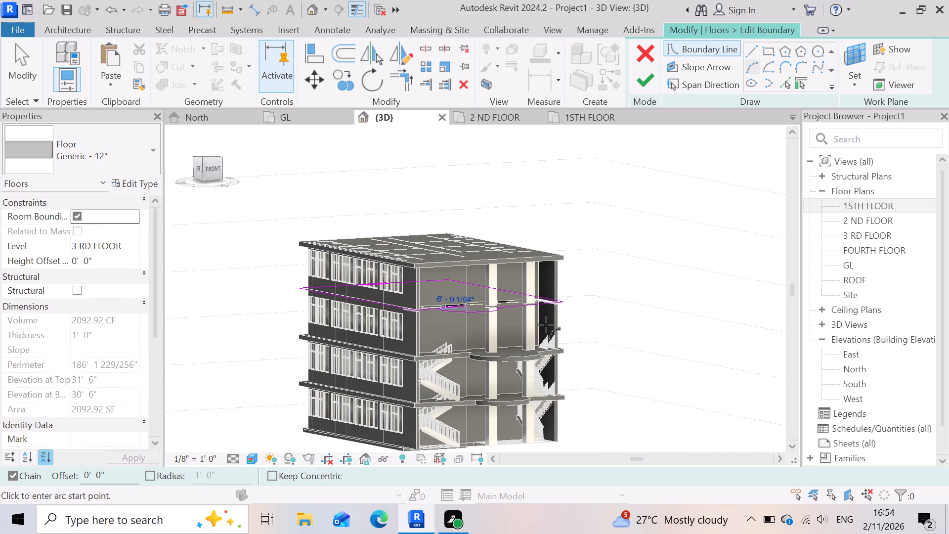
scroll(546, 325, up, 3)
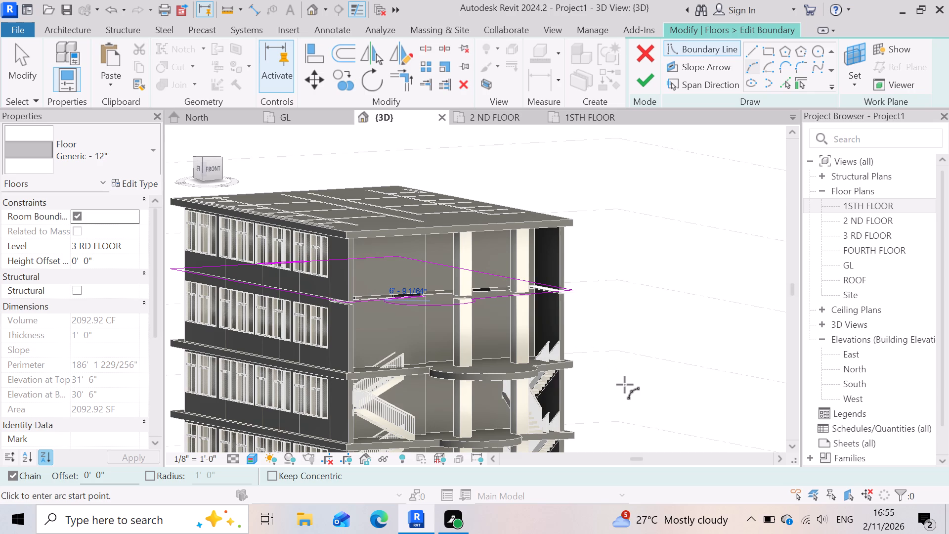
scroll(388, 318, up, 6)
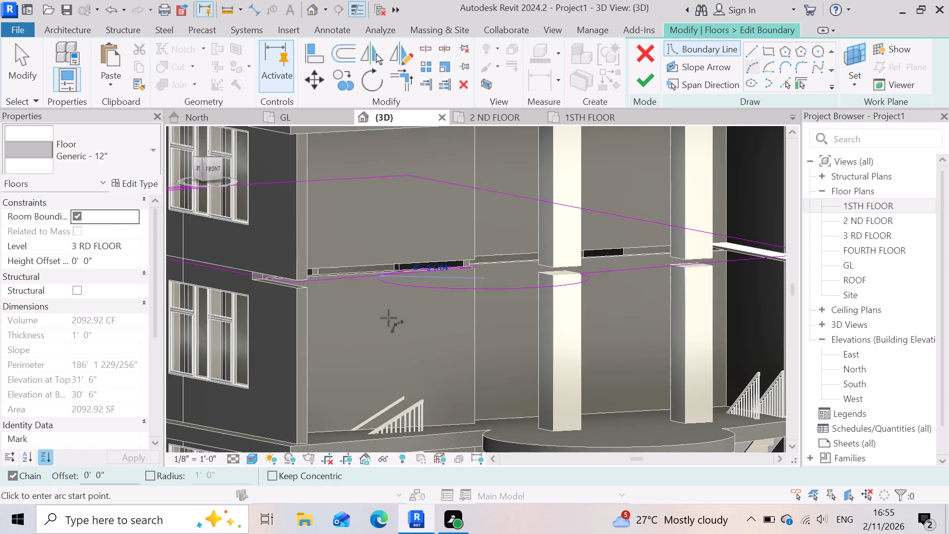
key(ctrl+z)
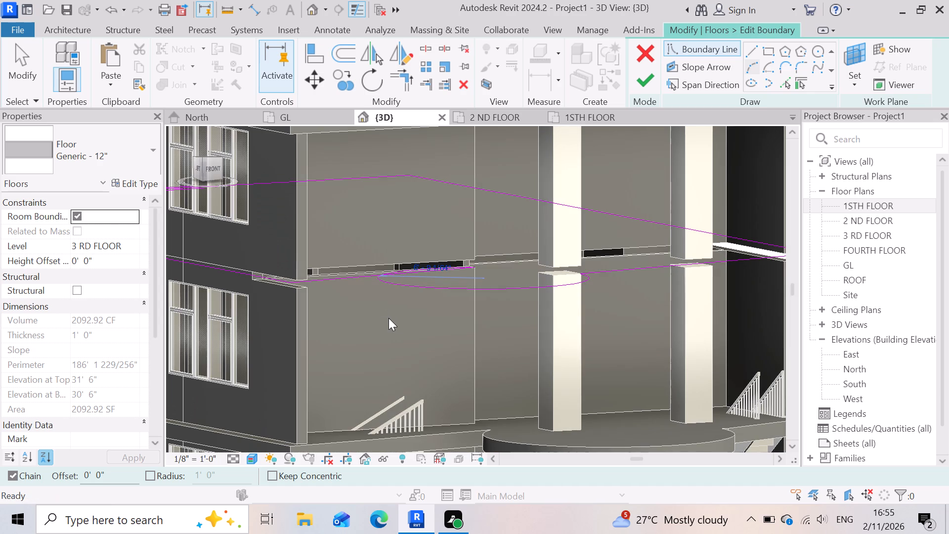
Shorten the second straight front boundary line to about 19' 5 11/16" by pulling its free end back toward the first column's corner.
scroll(399, 319, down, 3)
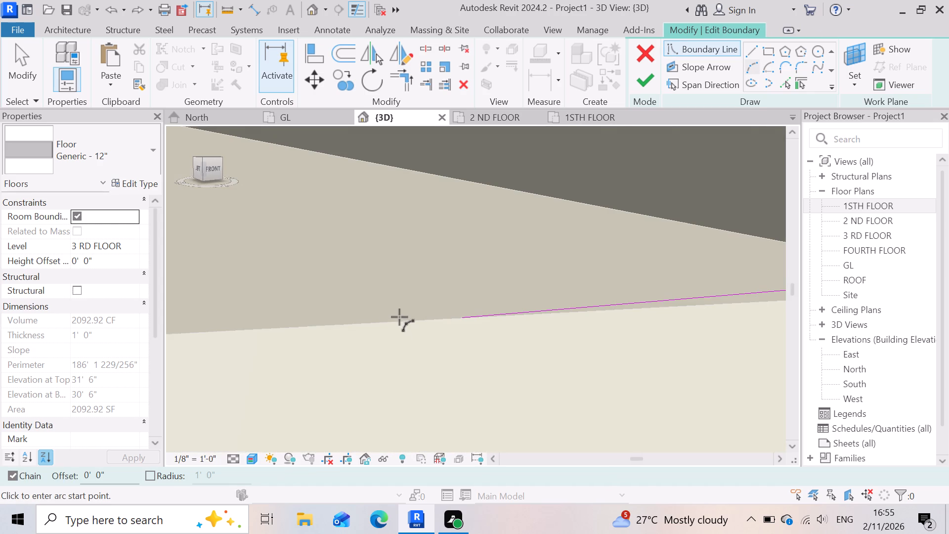
scroll(399, 317, down, 6)
key(Escape)
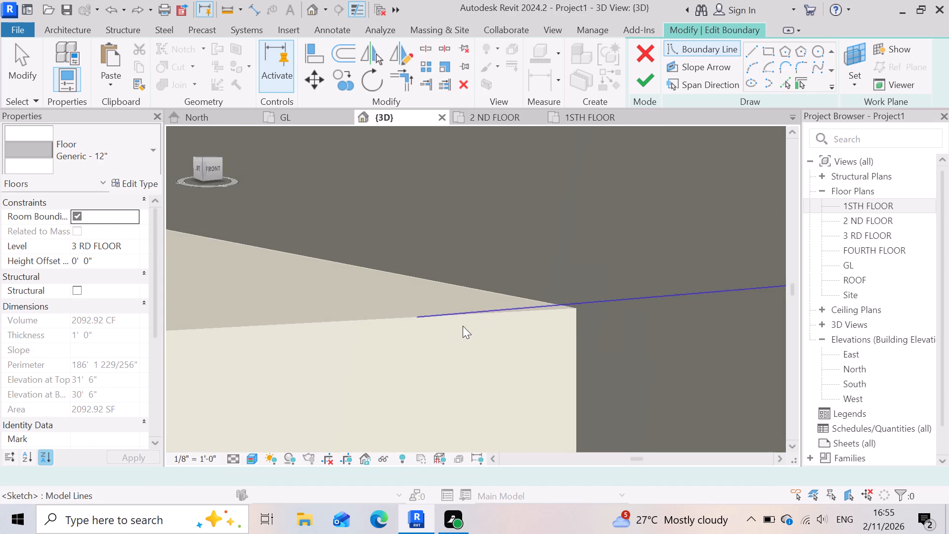
key(Escape)
click(438, 318)
scroll(433, 325, up, 6)
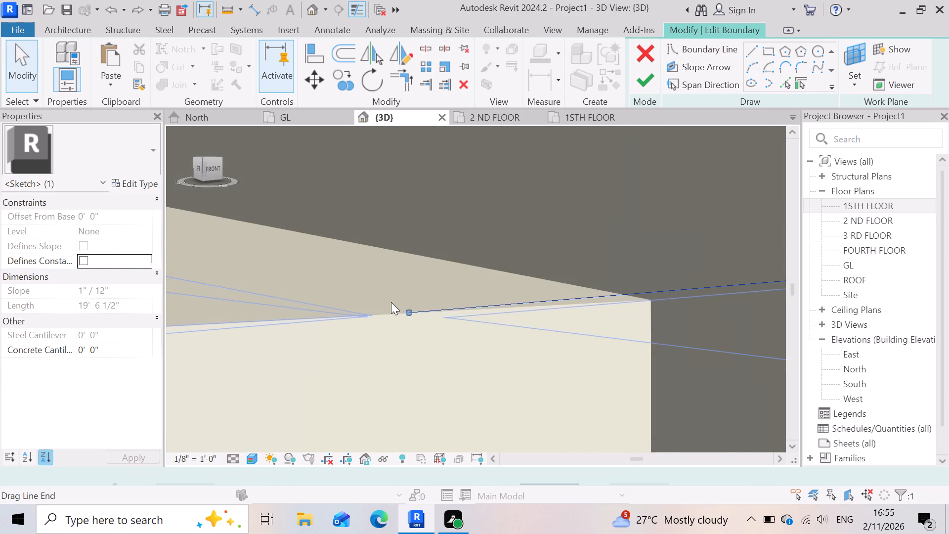
drag(399, 306, 482, 304)
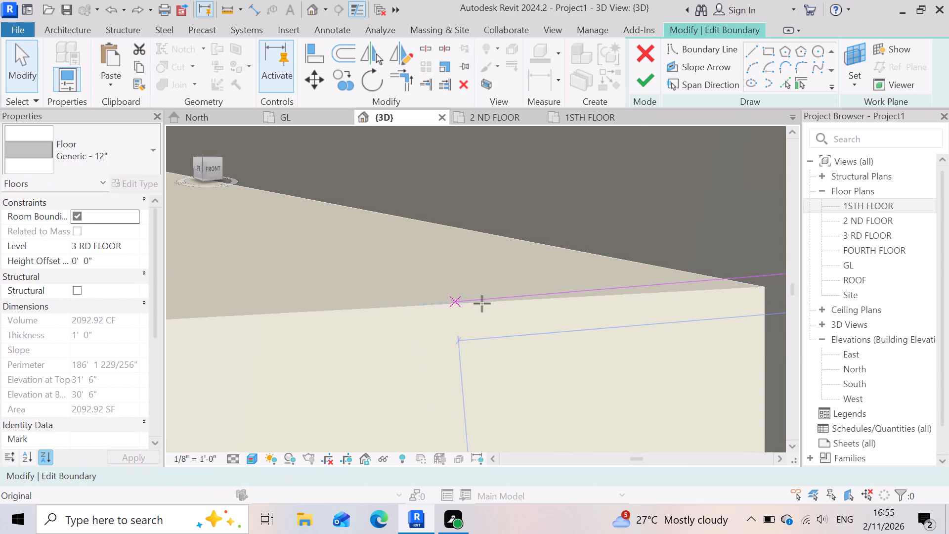
drag(482, 304, 698, 295)
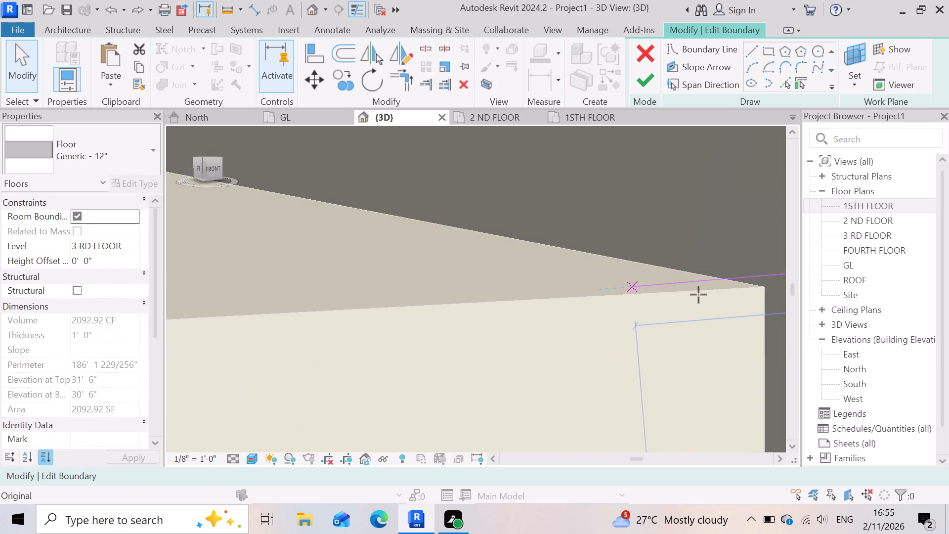
drag(698, 295, 741, 289)
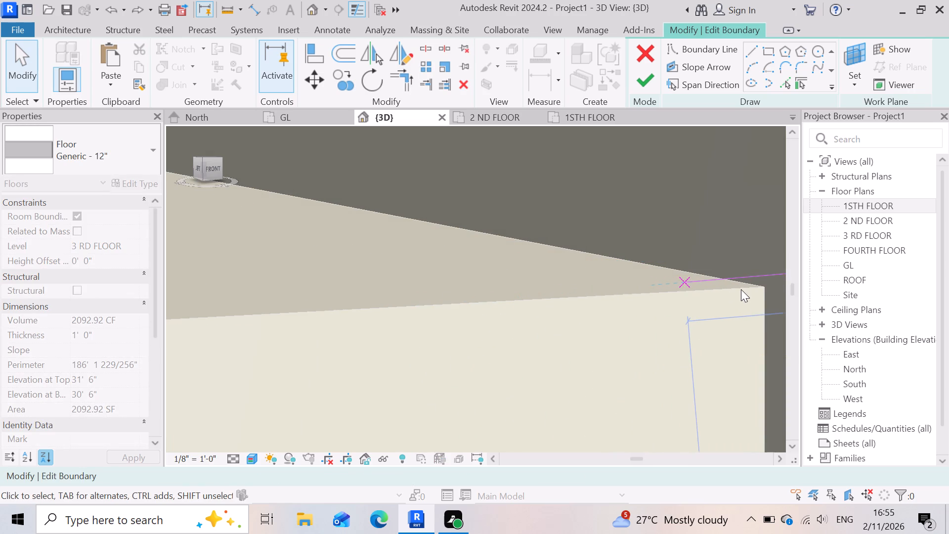
key(Escape)
Draw a tangent start-end-radius boundary arc of about 4' 2" radius between the free ends of the 3 RD FLOOR slab's two straight front lines.
scroll(654, 291, down, 11)
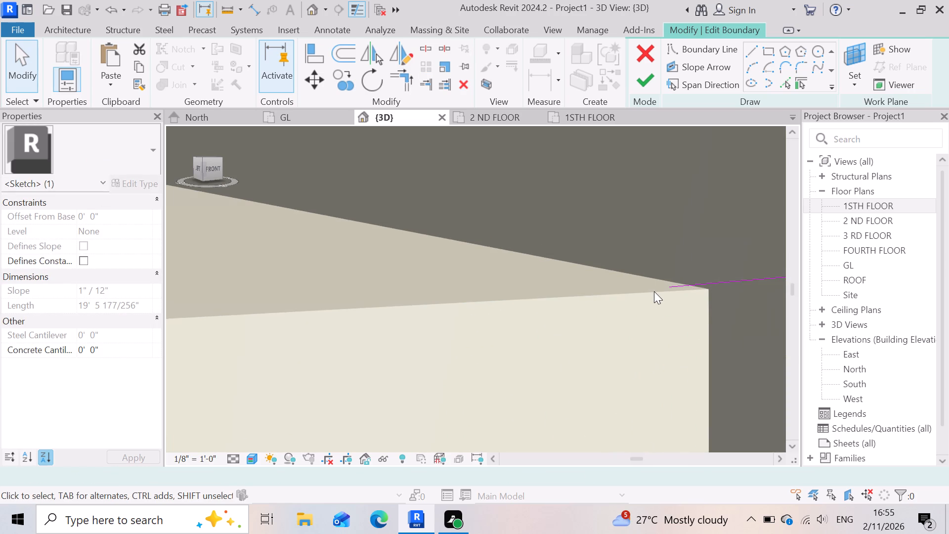
scroll(654, 291, down, 20)
scroll(550, 312, down, 8)
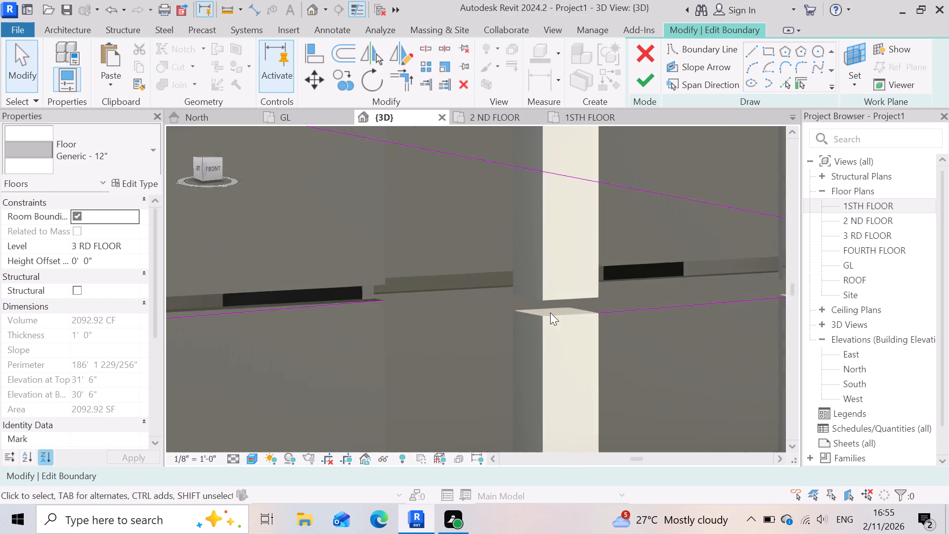
scroll(550, 312, down, 5)
scroll(436, 319, up, 3)
scroll(517, 304, up, 12)
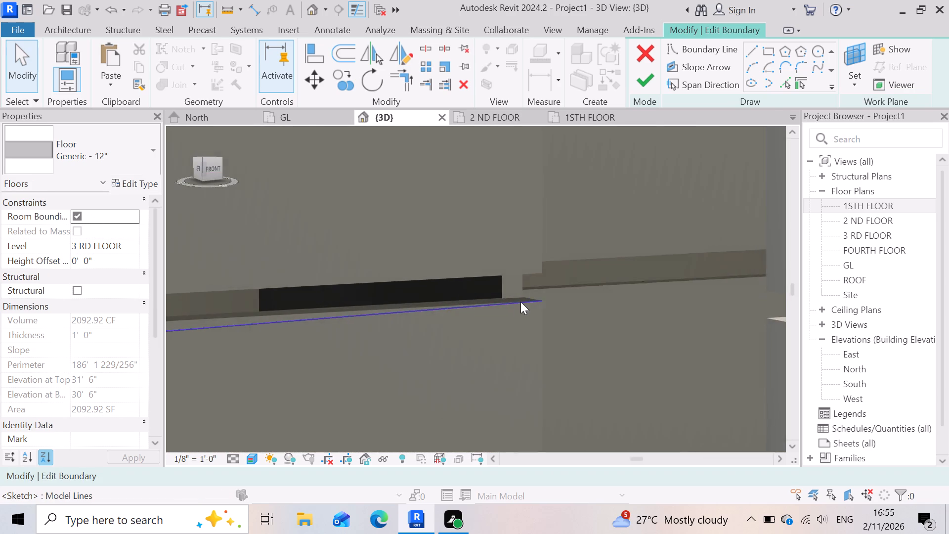
scroll(520, 302, up, 16)
scroll(289, 315, down, 20)
scroll(289, 315, down, 4)
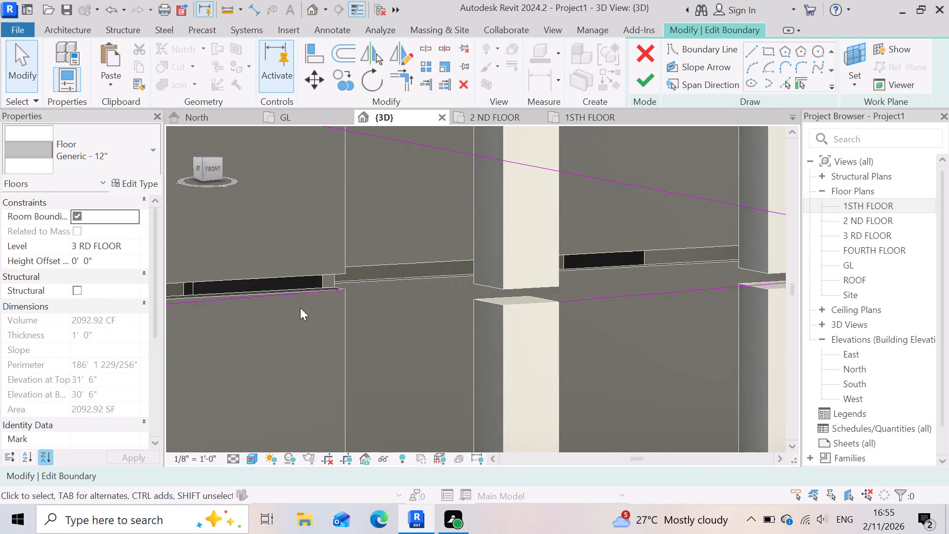
click(748, 70)
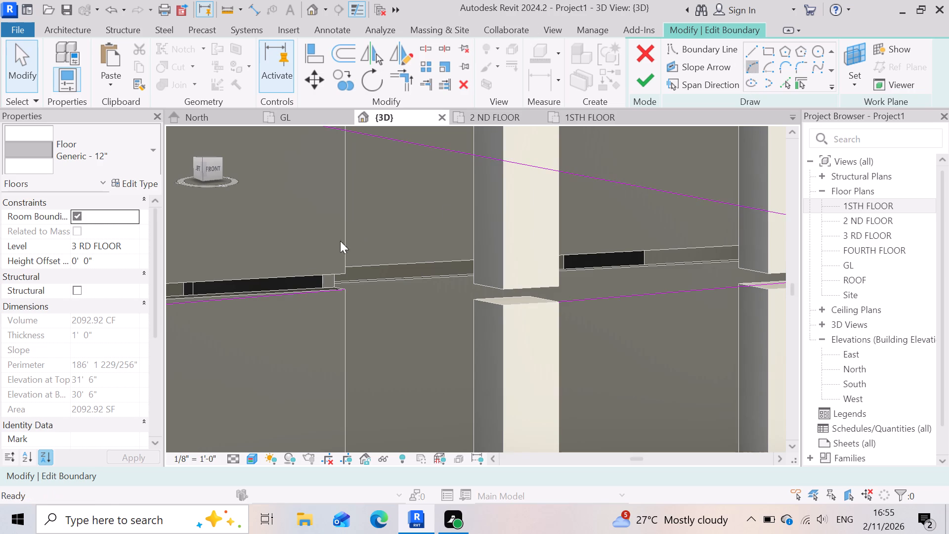
scroll(314, 298, up, 20)
scroll(314, 298, up, 2)
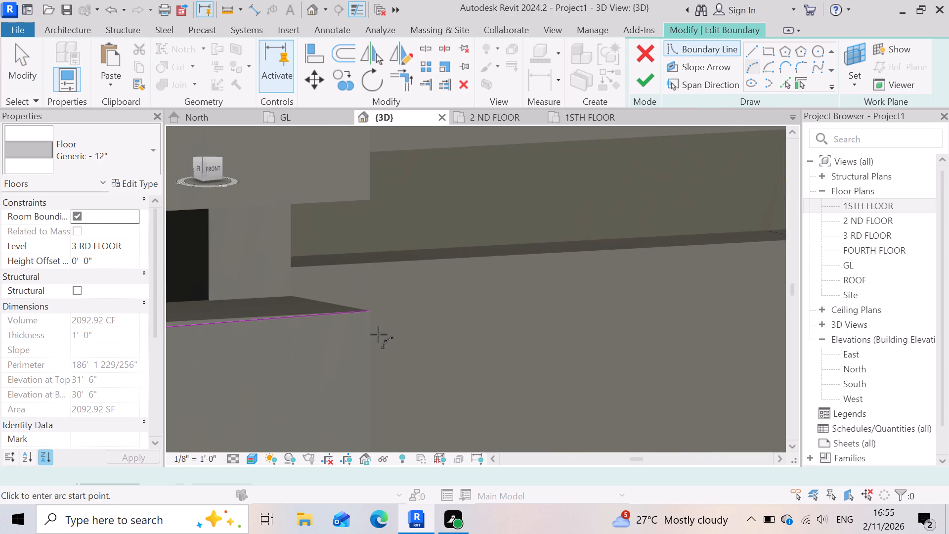
scroll(379, 334, up, 8)
scroll(369, 373, up, 7)
scroll(350, 444, up, 4)
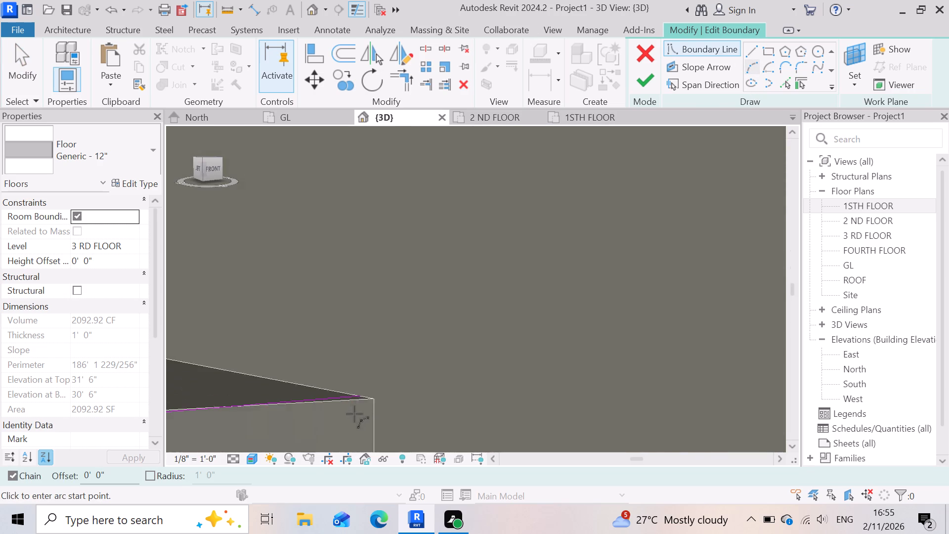
scroll(354, 414, up, 2)
scroll(367, 362, up, 10)
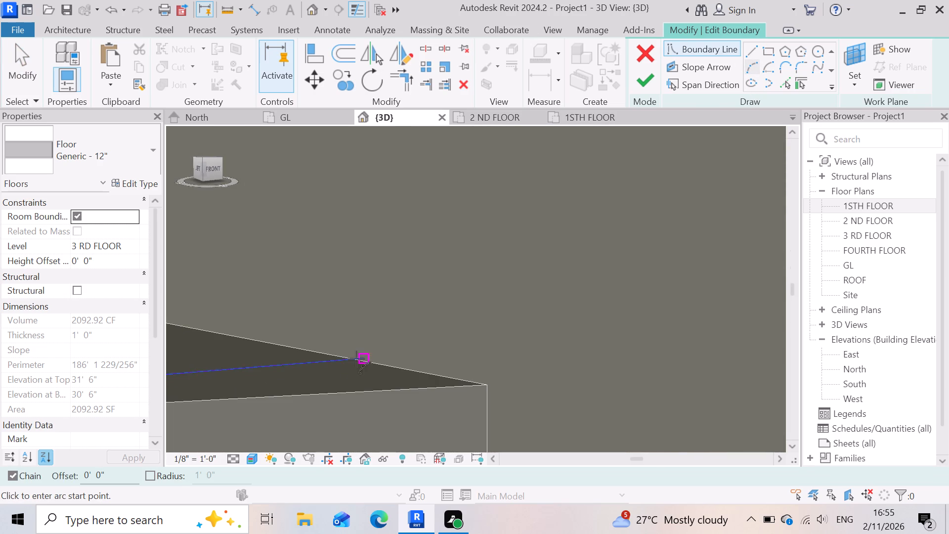
click(363, 357)
scroll(336, 359, down, 9)
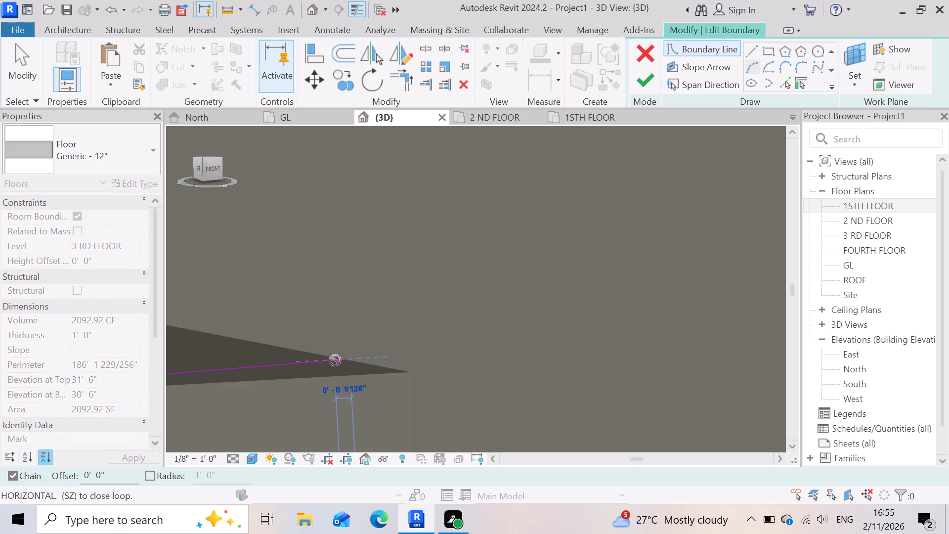
scroll(335, 360, down, 20)
scroll(335, 360, down, 15)
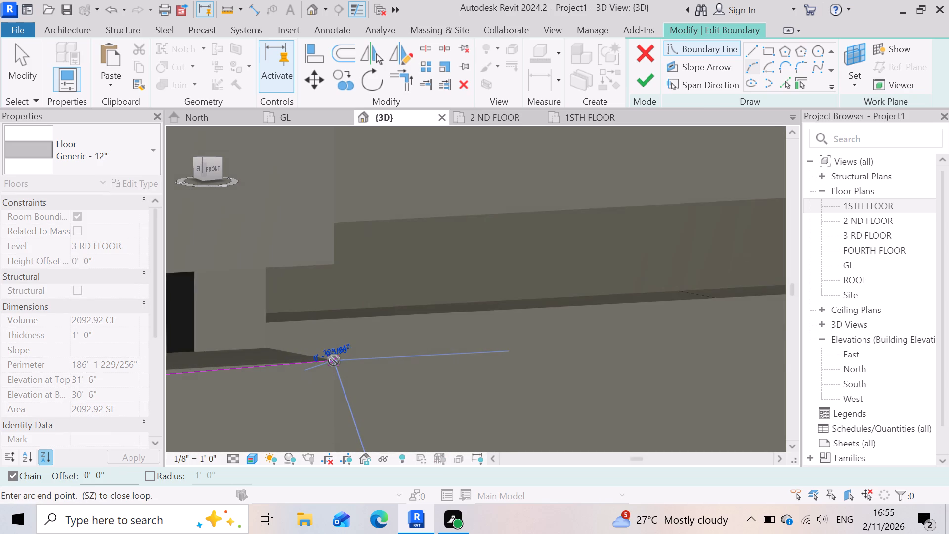
scroll(334, 360, down, 6)
scroll(673, 411, up, 6)
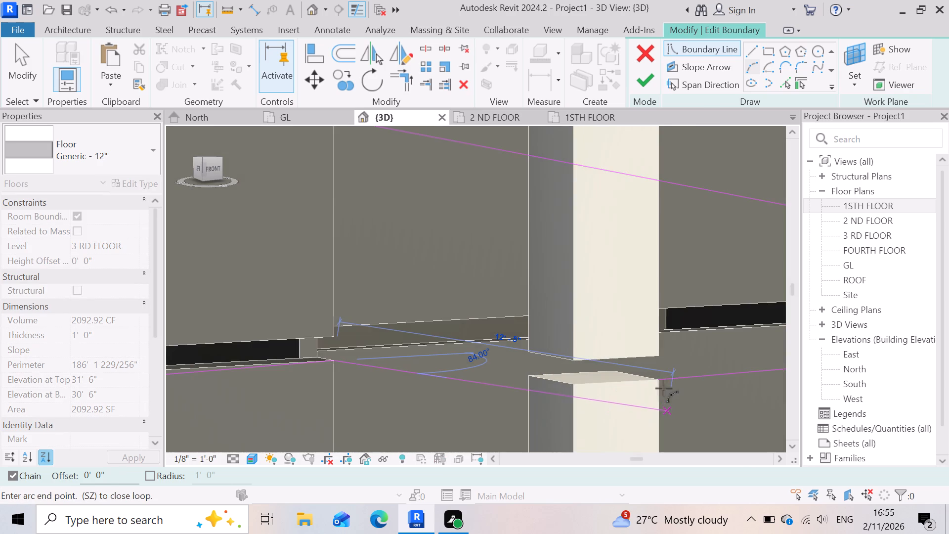
scroll(664, 388, up, 5)
scroll(654, 343, up, 9)
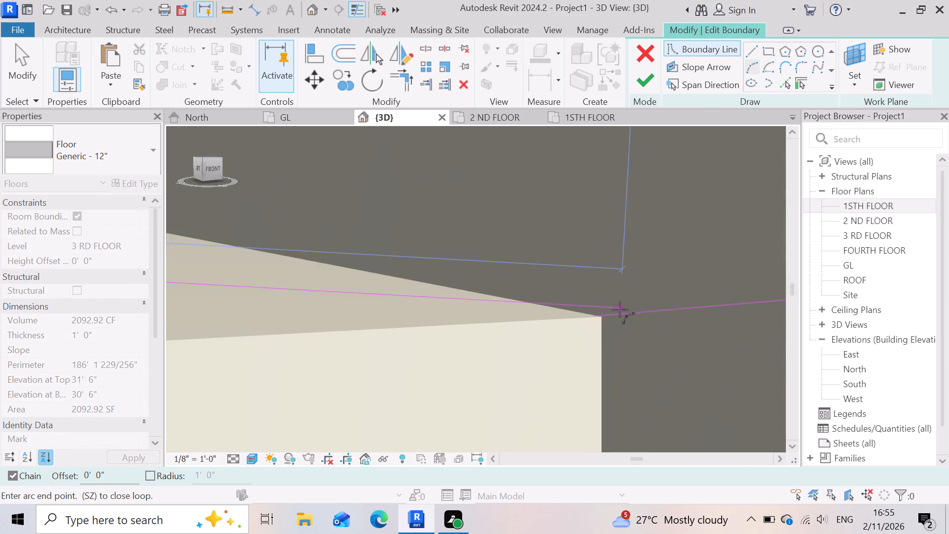
scroll(620, 310, up, 11)
scroll(547, 330, up, 7)
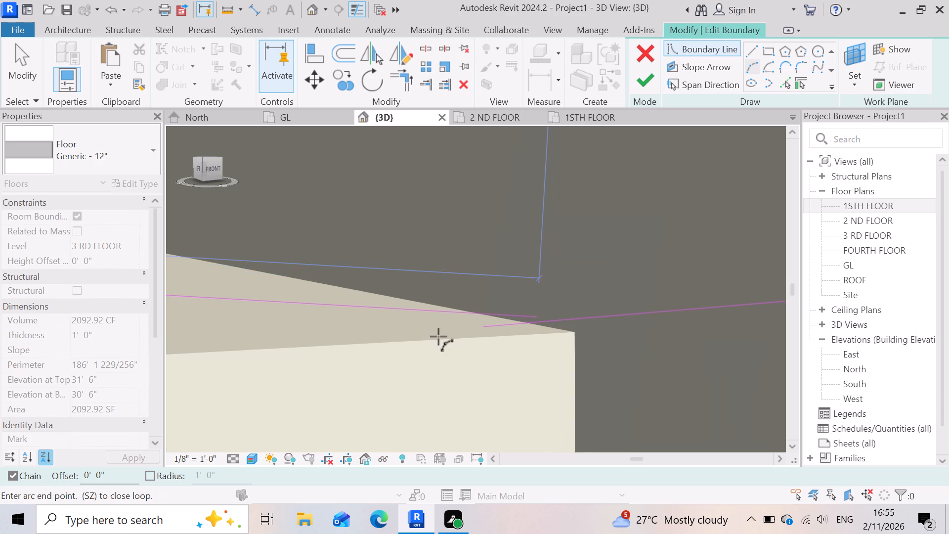
scroll(486, 323, up, 7)
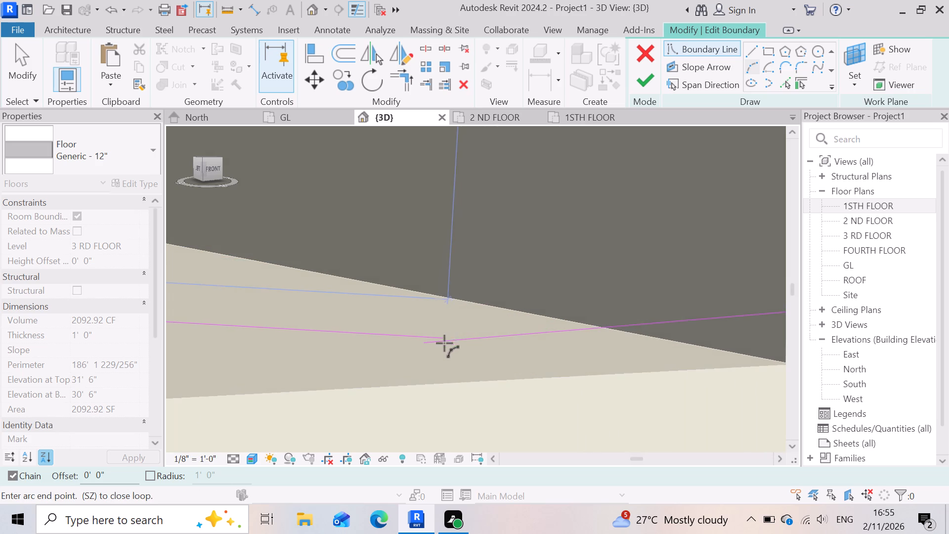
scroll(444, 346, up, 5)
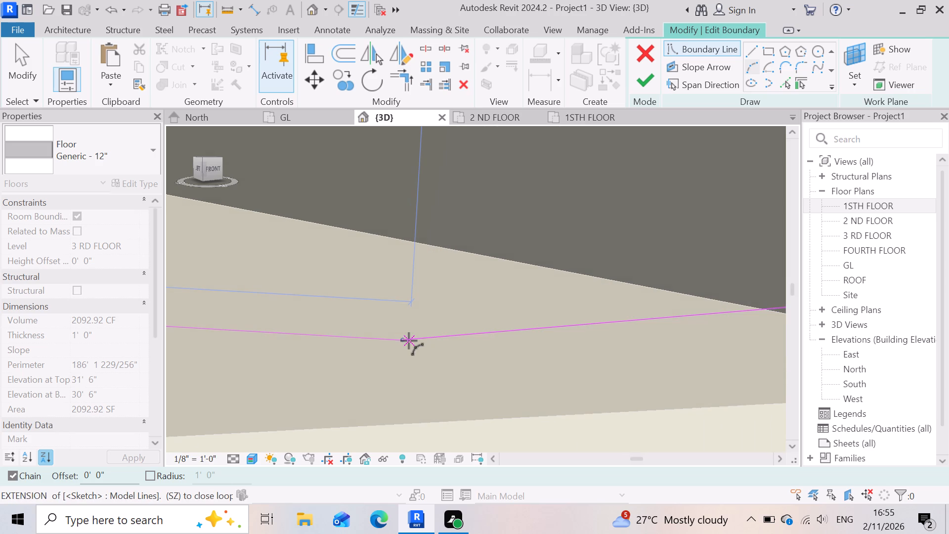
scroll(409, 341, up, 6)
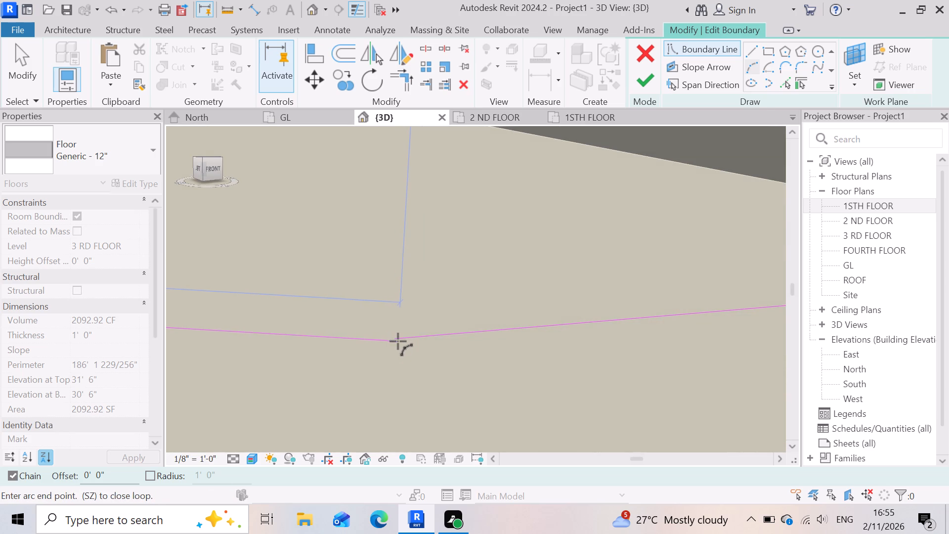
click(395, 339)
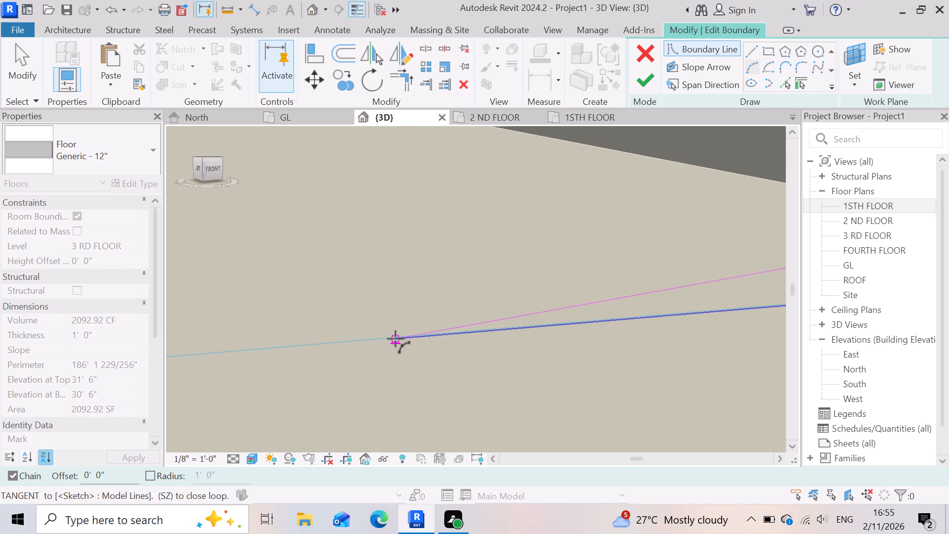
scroll(439, 361, down, 16)
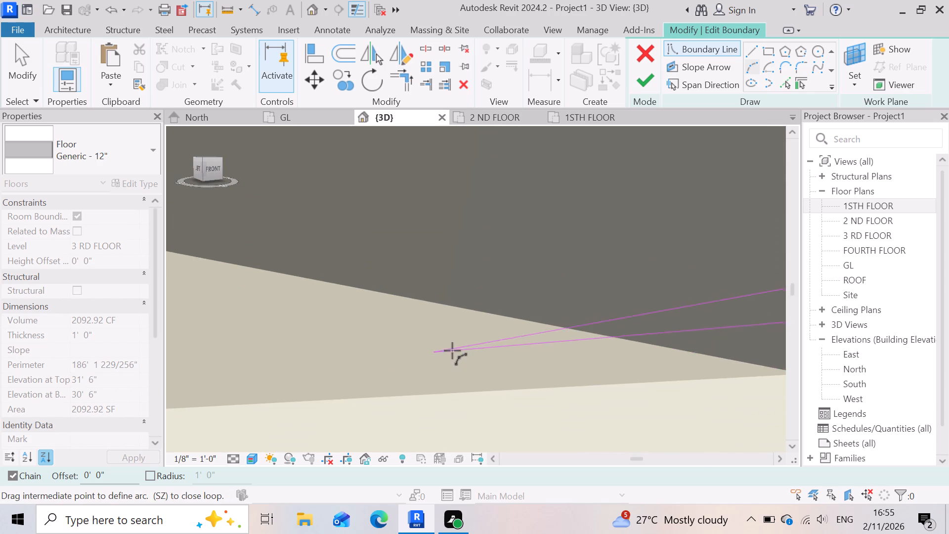
scroll(452, 351, down, 8)
scroll(455, 350, down, 20)
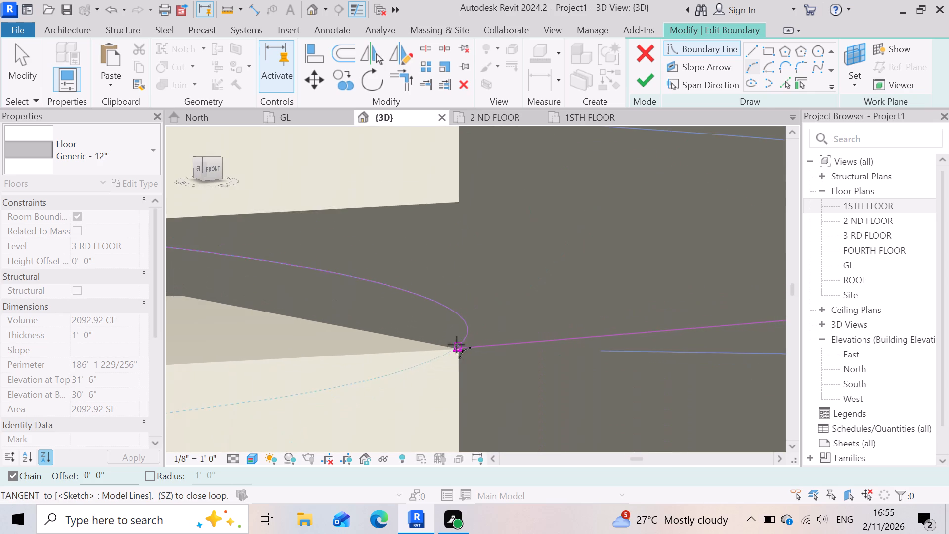
scroll(456, 344, down, 15)
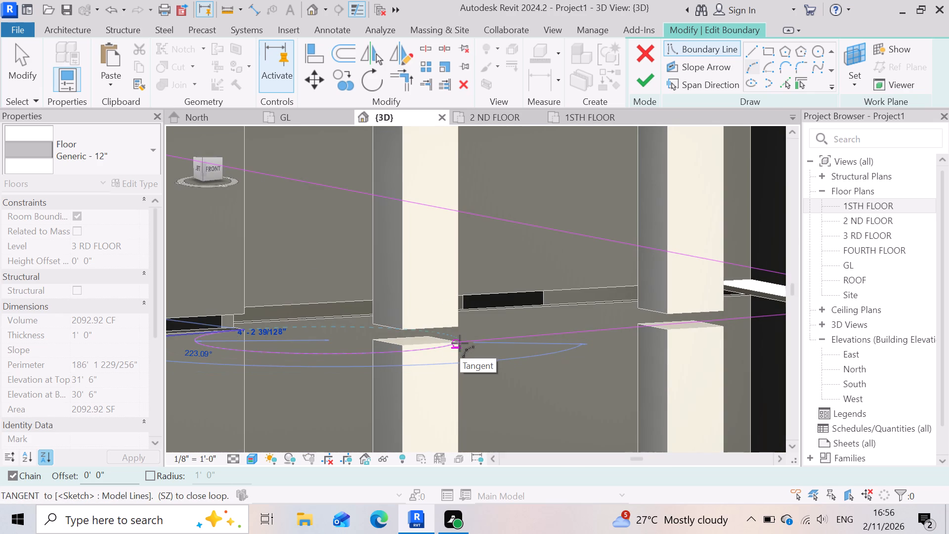
click(460, 343)
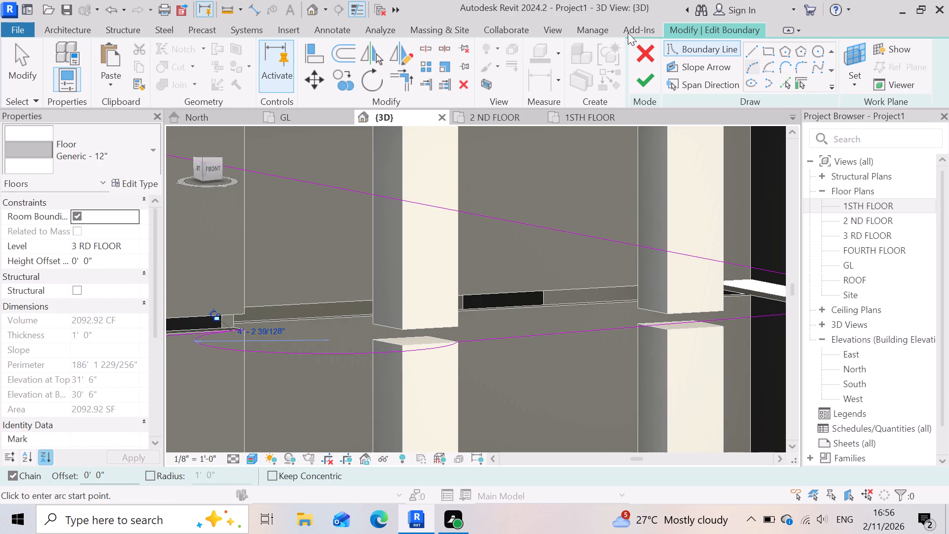
Trim the slab's side boundary line and the first straight front line to a corner where they meet.
click(397, 76)
scroll(568, 278, down, 8)
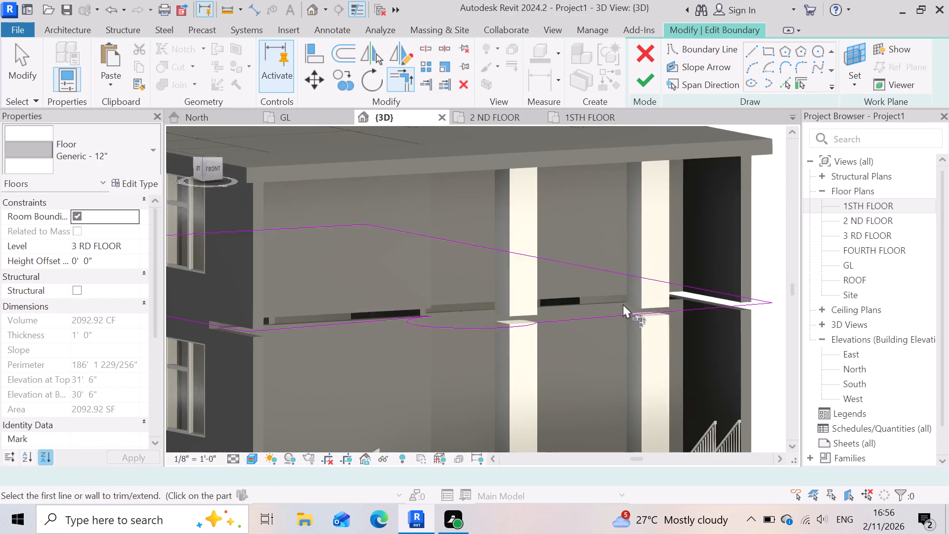
scroll(623, 304, down, 1)
scroll(410, 324, up, 20)
scroll(410, 324, up, 2)
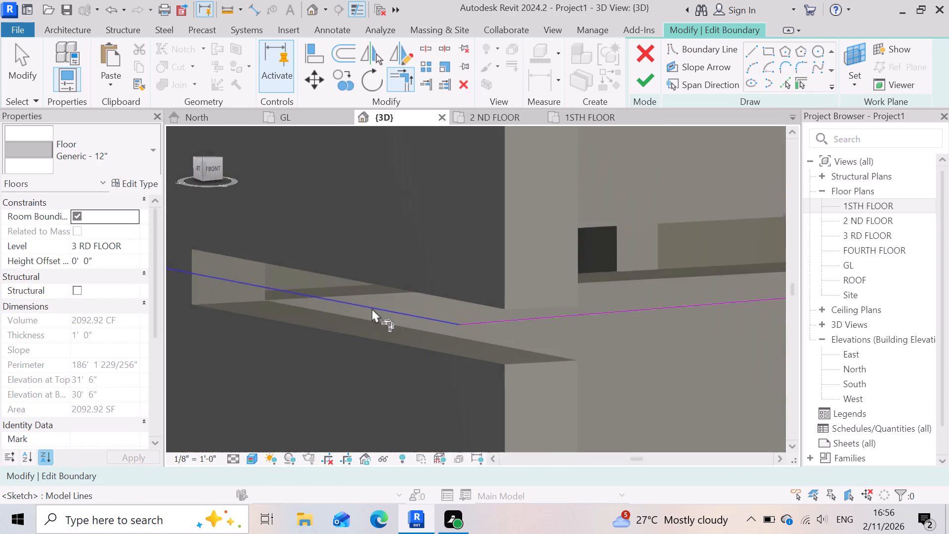
click(379, 308)
scroll(379, 307, down, 3)
scroll(529, 342, up, 5)
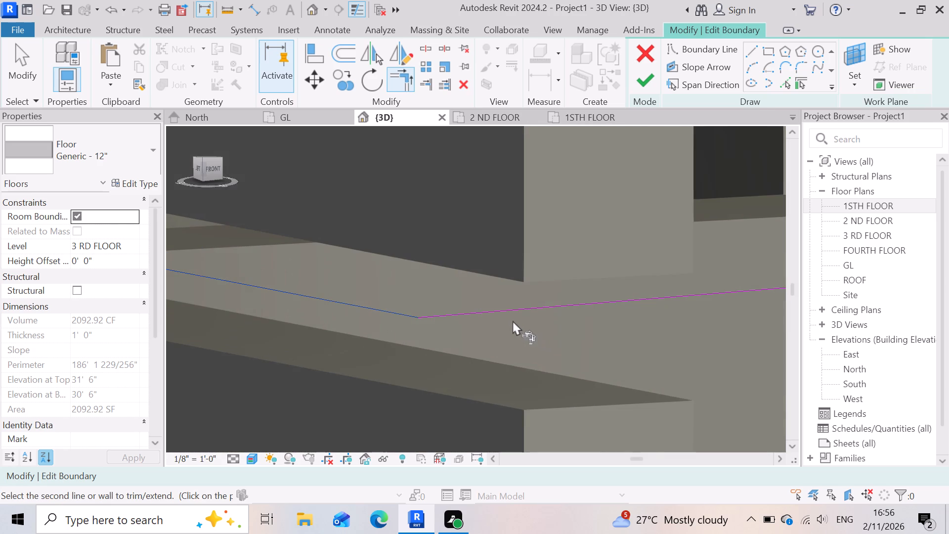
scroll(424, 310, up, 7)
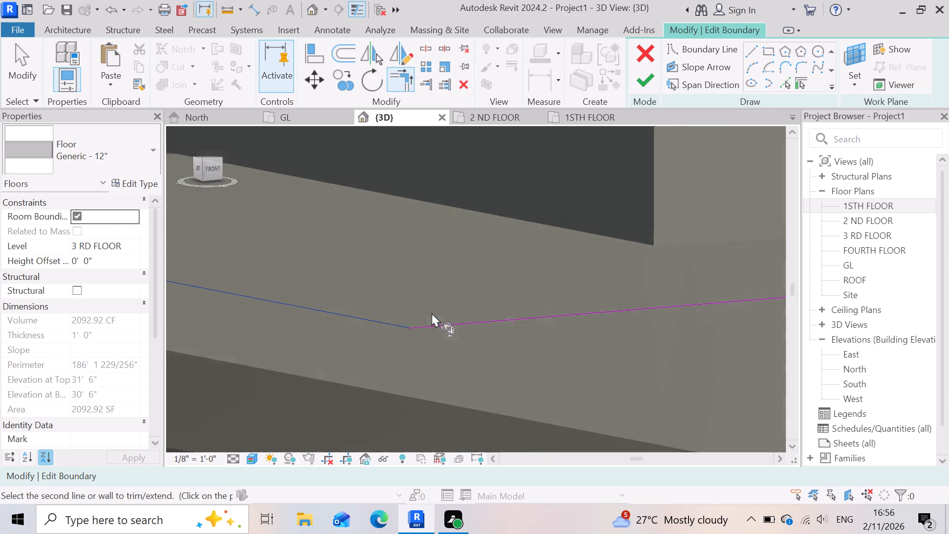
click(421, 329)
scroll(387, 335, up, 3)
click(395, 323)
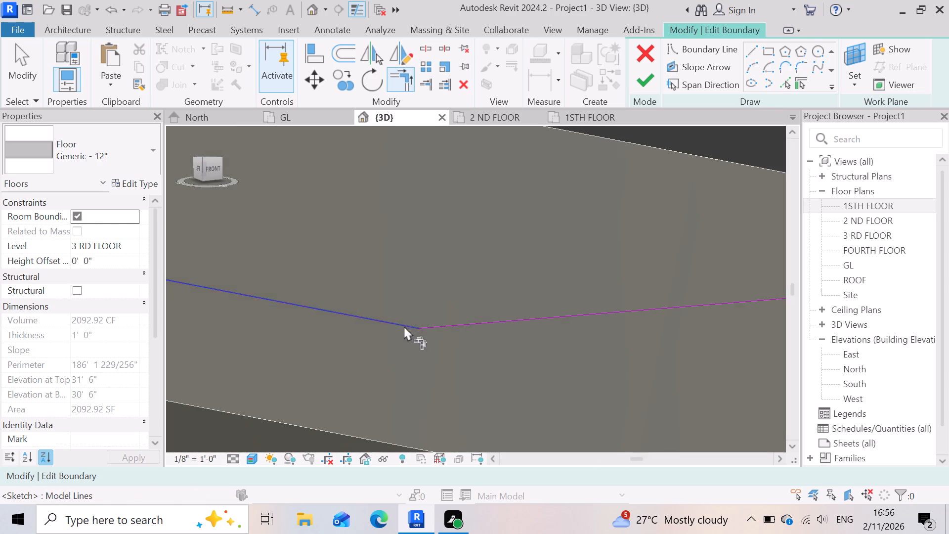
scroll(414, 337, up, 10)
click(436, 310)
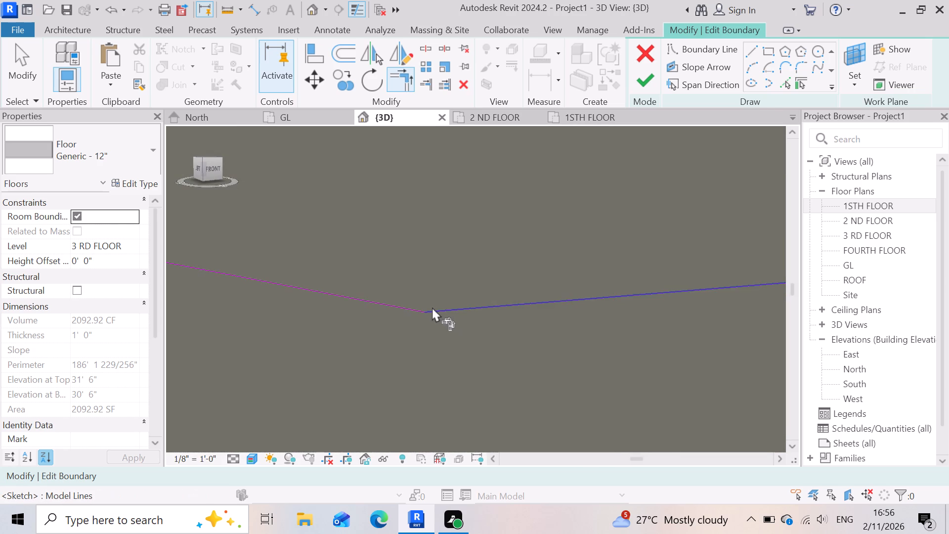
Trim the first straight front boundary line and the new arc to a corner near the wall's end.
click(432, 307)
scroll(342, 317, down, 5)
scroll(390, 337, down, 3)
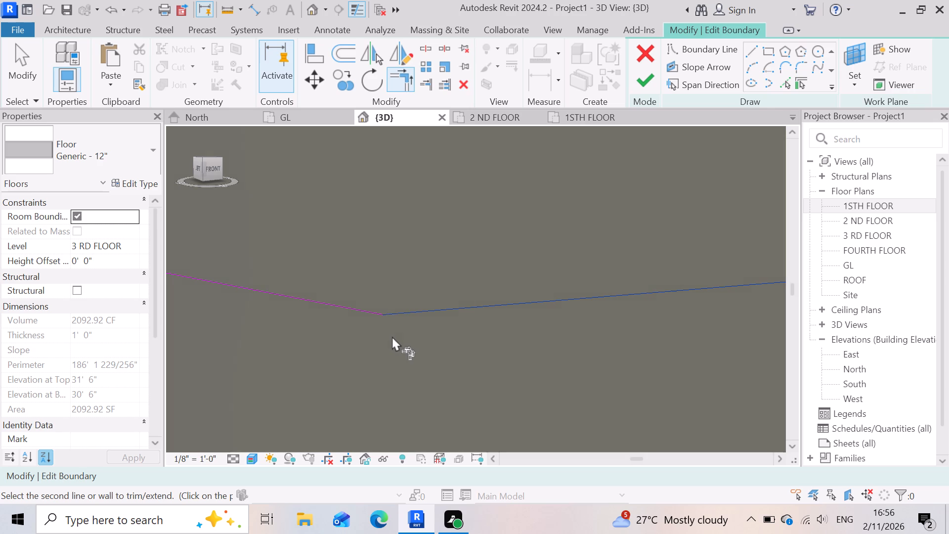
scroll(392, 336, down, 1)
scroll(392, 336, down, 20)
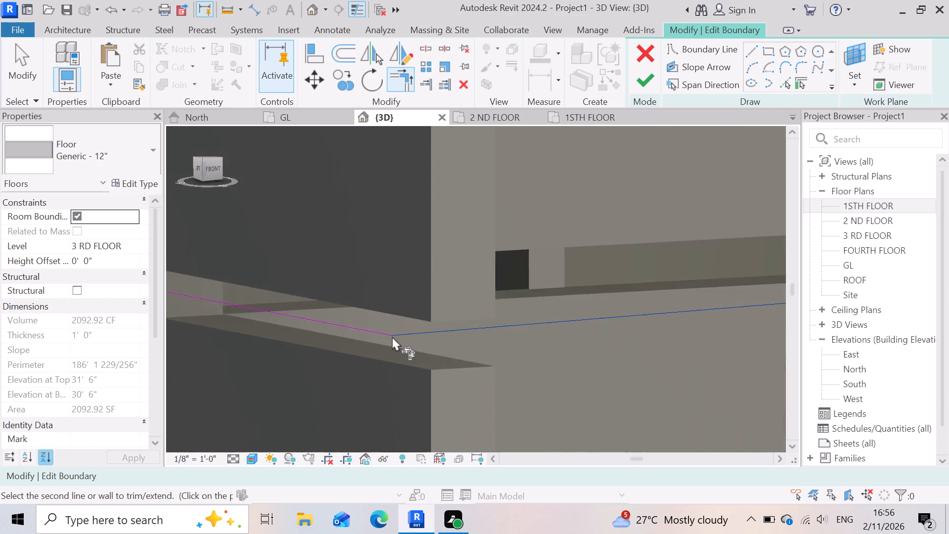
scroll(392, 336, down, 14)
scroll(467, 324, up, 9)
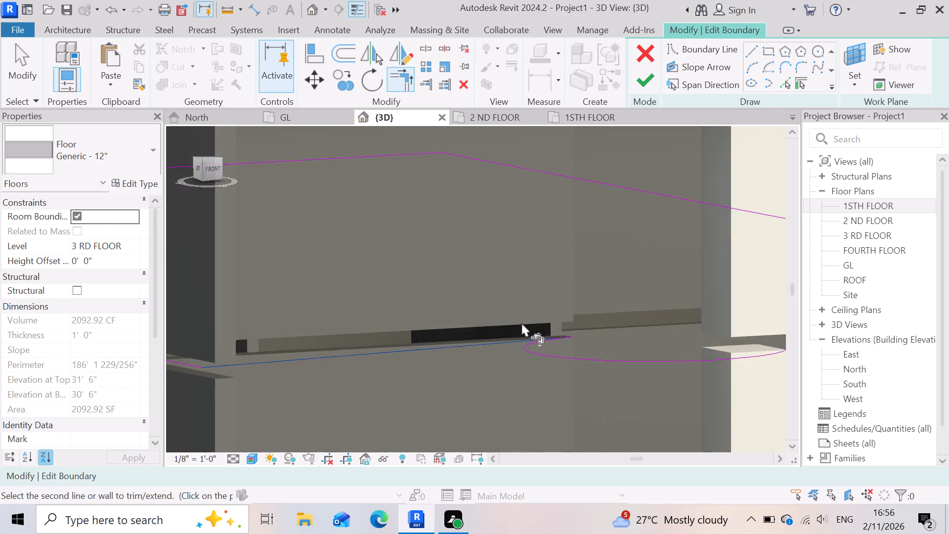
scroll(521, 322, up, 20)
scroll(521, 322, up, 10)
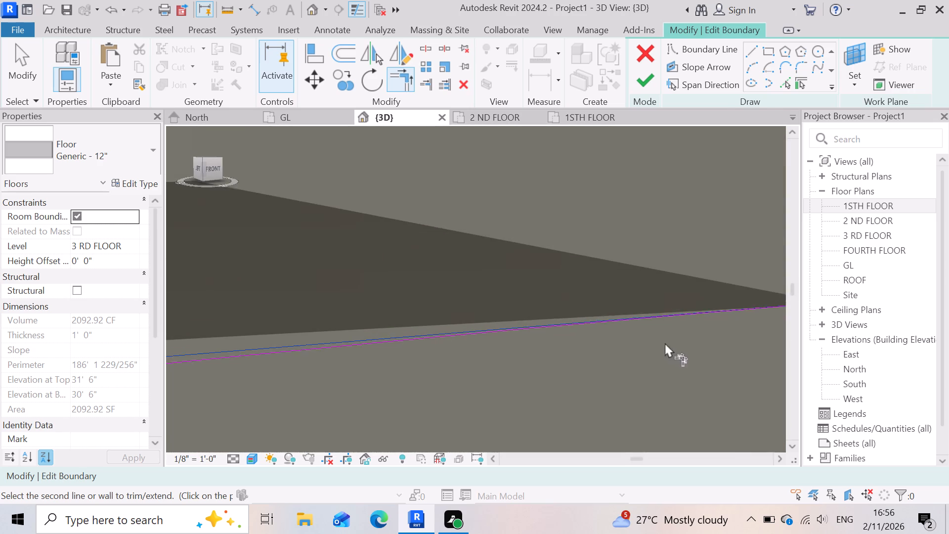
scroll(665, 343, up, 2)
click(398, 318)
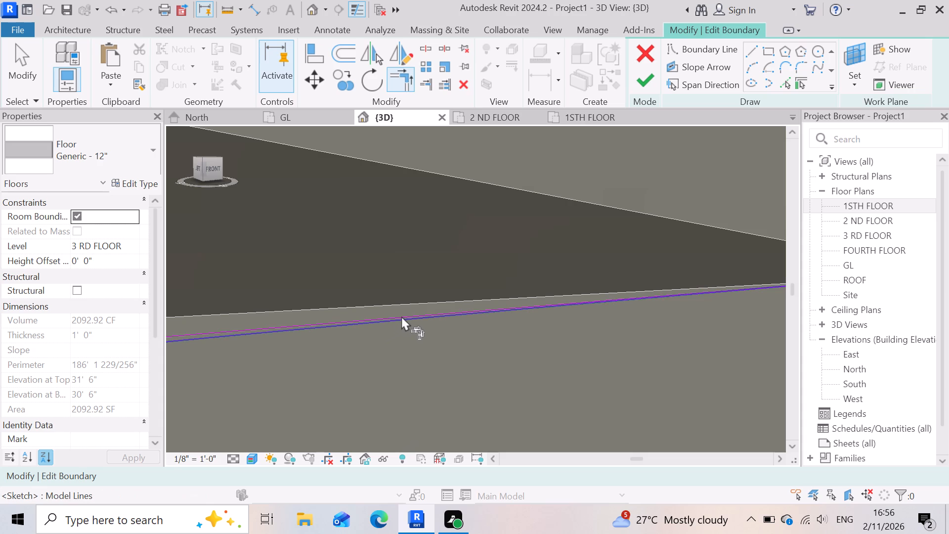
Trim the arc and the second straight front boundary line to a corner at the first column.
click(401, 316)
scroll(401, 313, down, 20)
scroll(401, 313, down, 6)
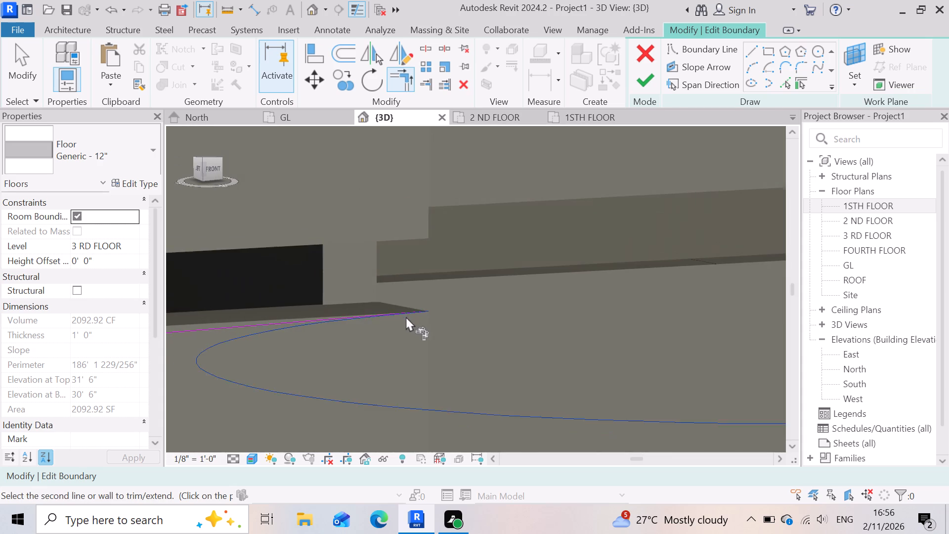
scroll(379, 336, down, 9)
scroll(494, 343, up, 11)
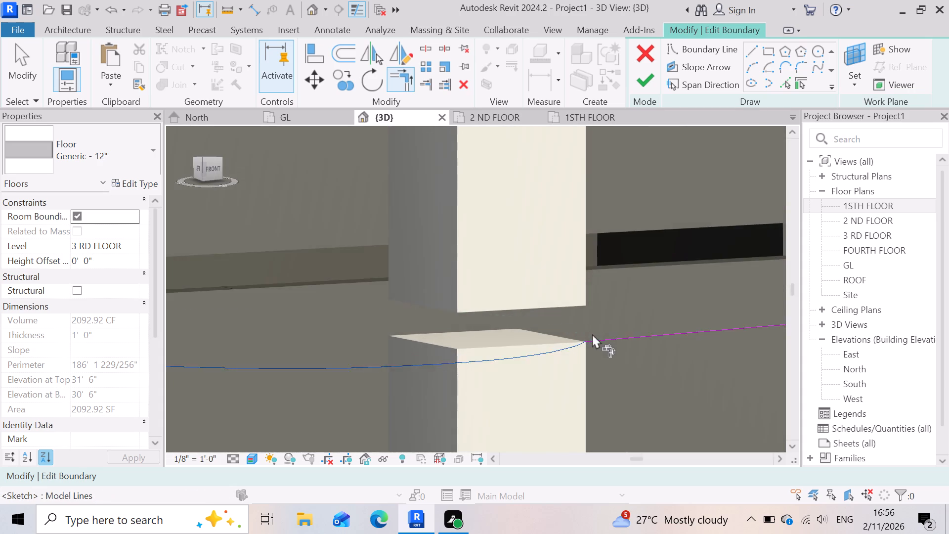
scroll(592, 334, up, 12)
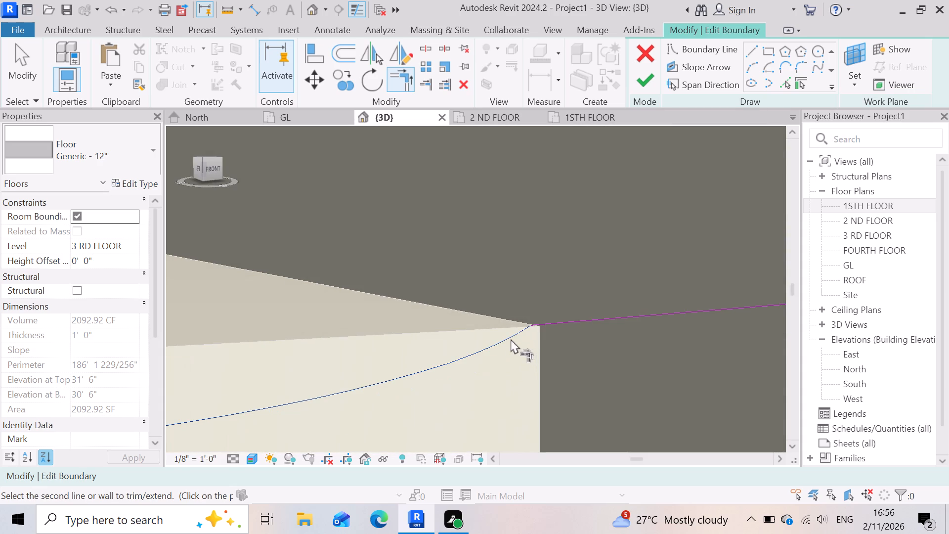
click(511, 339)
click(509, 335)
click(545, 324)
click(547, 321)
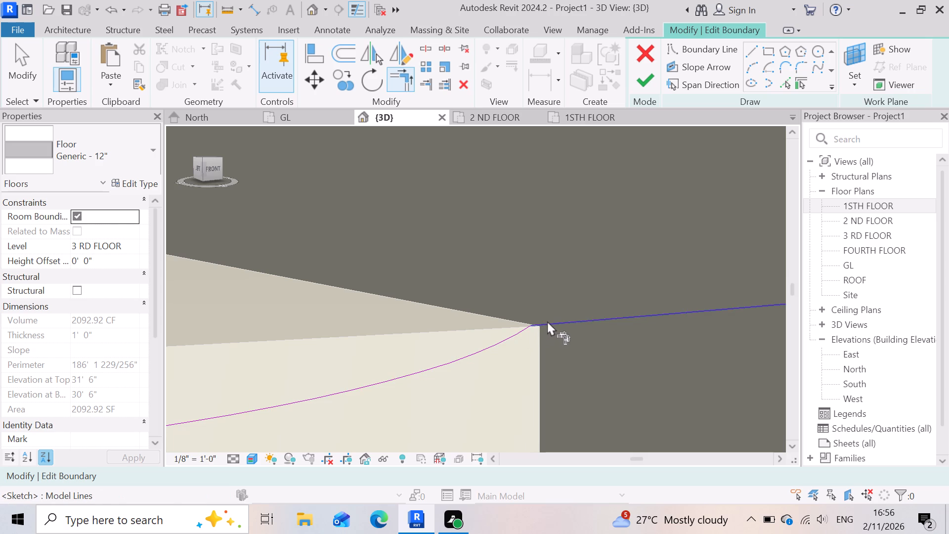
Trim the second straight front boundary line and the slab's long side line to a corner at their outer meeting point.
scroll(391, 337, down, 20)
scroll(391, 337, down, 4)
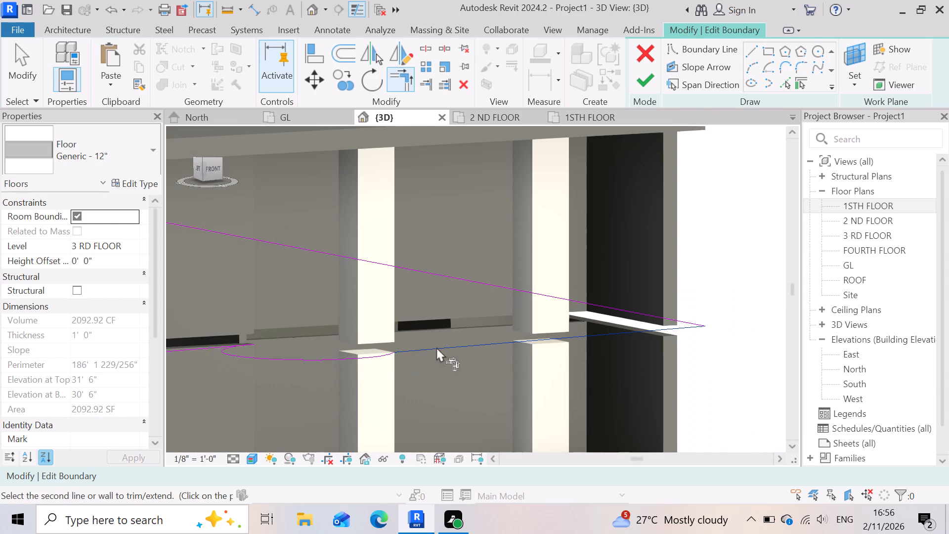
scroll(695, 324, up, 11)
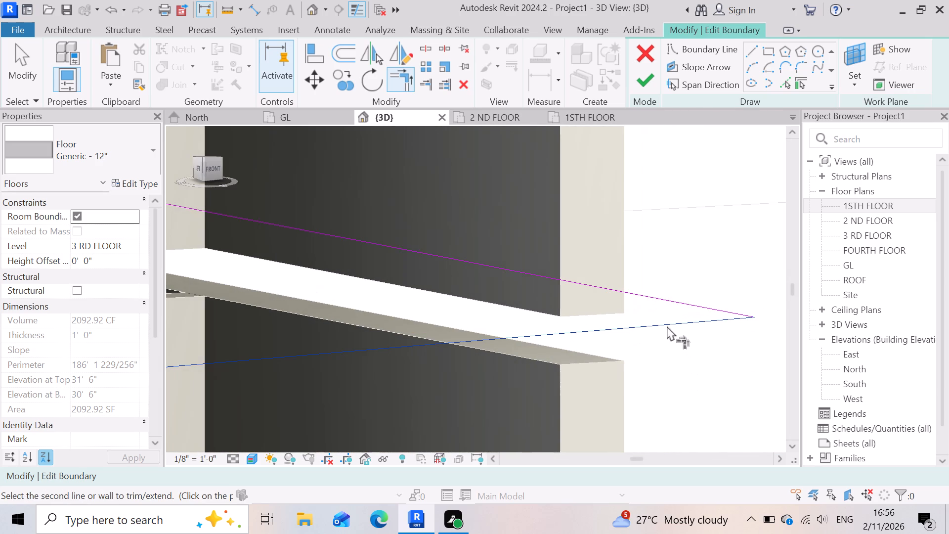
click(667, 326)
scroll(776, 322, up, 10)
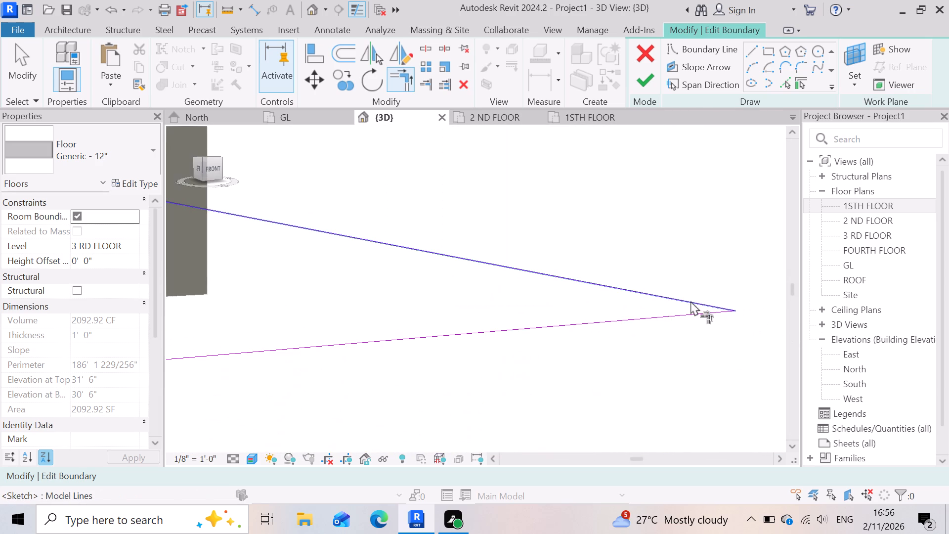
click(690, 301)
scroll(733, 313, up, 7)
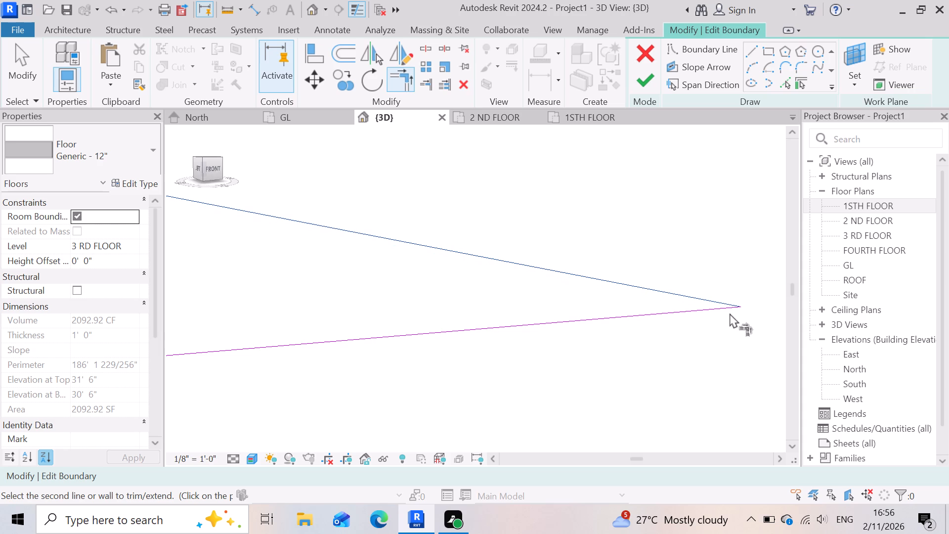
click(731, 308)
click(726, 301)
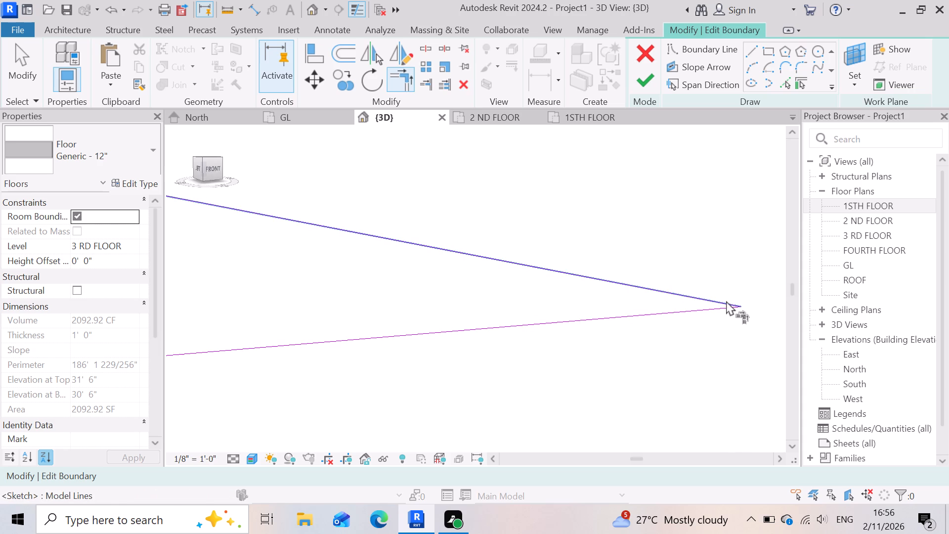
scroll(708, 307, down, 4)
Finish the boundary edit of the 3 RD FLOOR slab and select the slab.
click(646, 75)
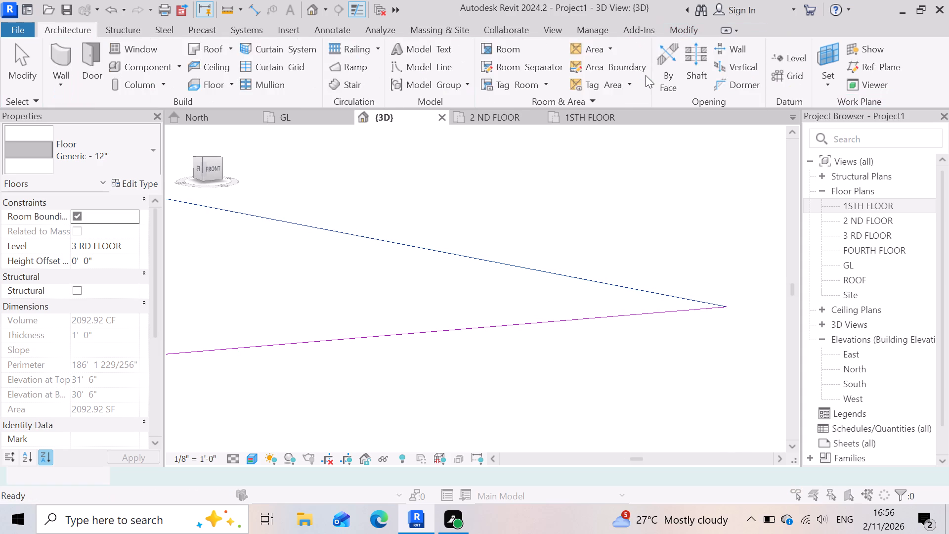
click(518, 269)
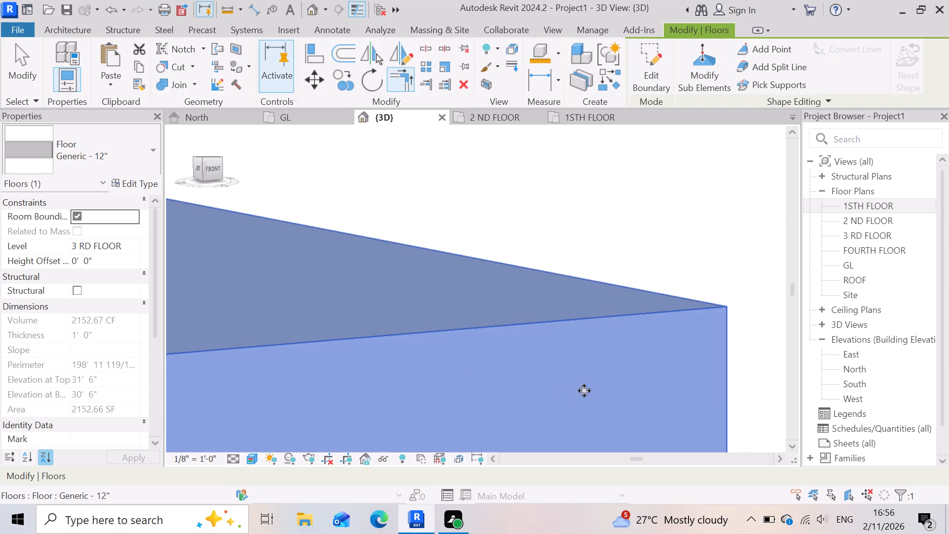
Compare the 3 RD FLOOR slab's curved front edge with the front edges of the slabs below.
scroll(631, 331, down, 18)
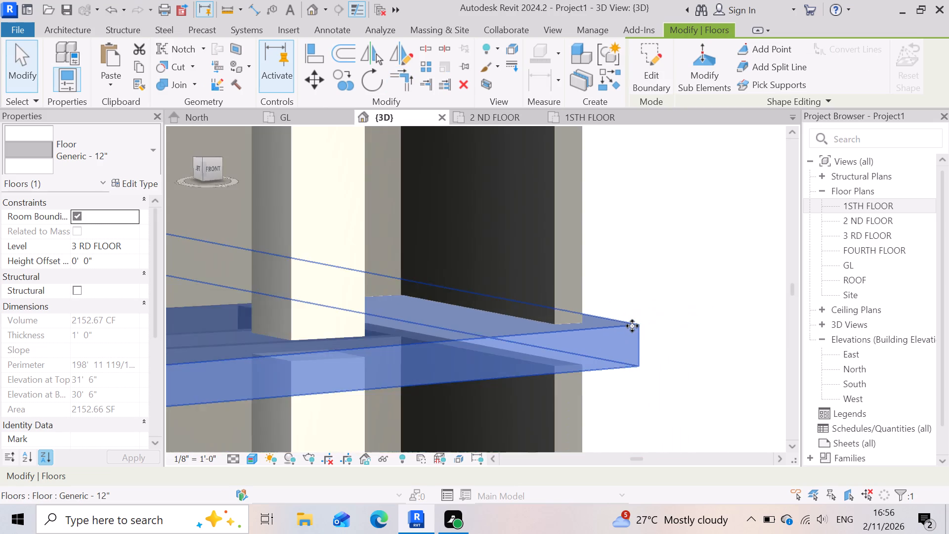
scroll(632, 326, down, 14)
scroll(580, 333, down, 4)
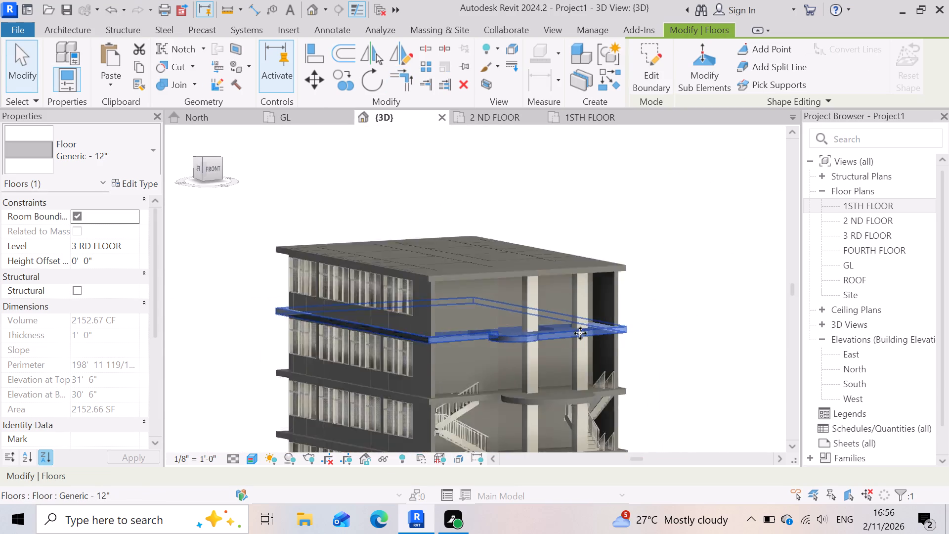
click(281, 404)
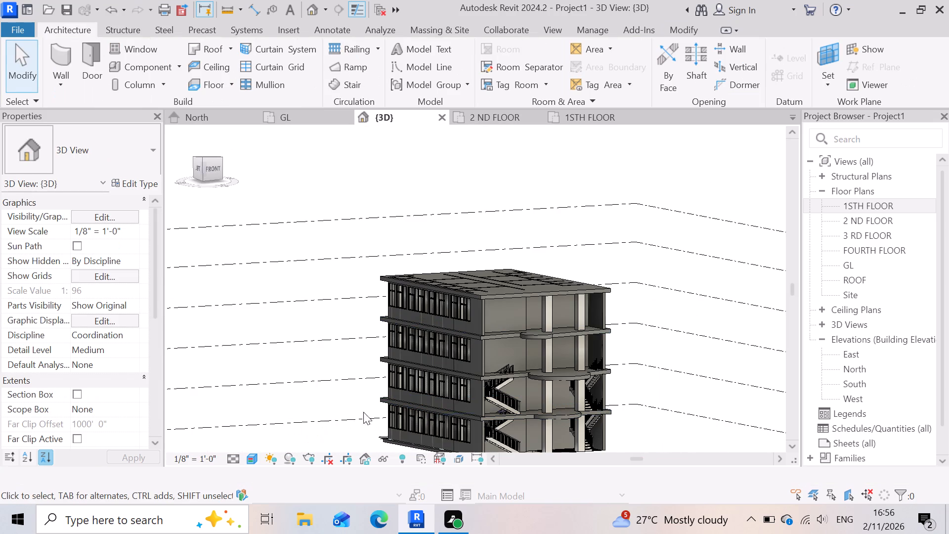
scroll(580, 387, up, 6)
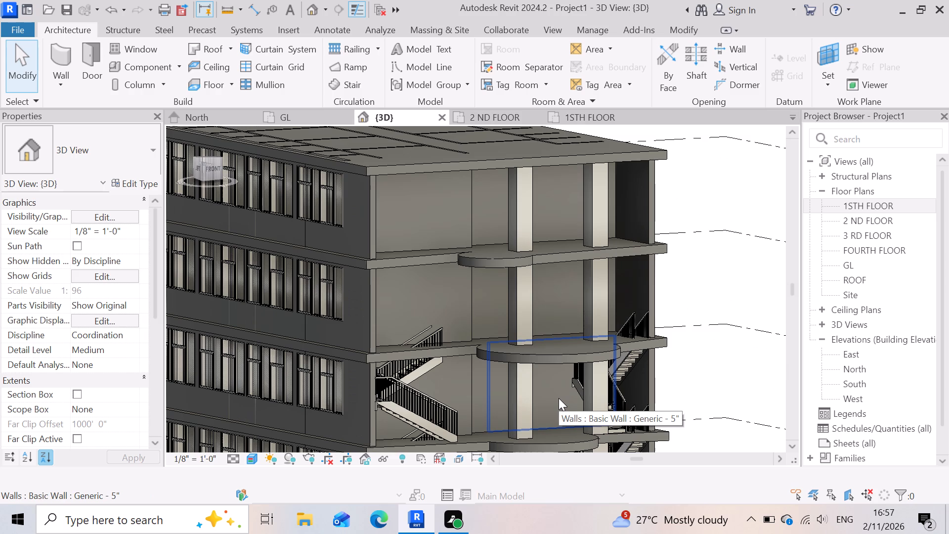
scroll(570, 325, down, 3)
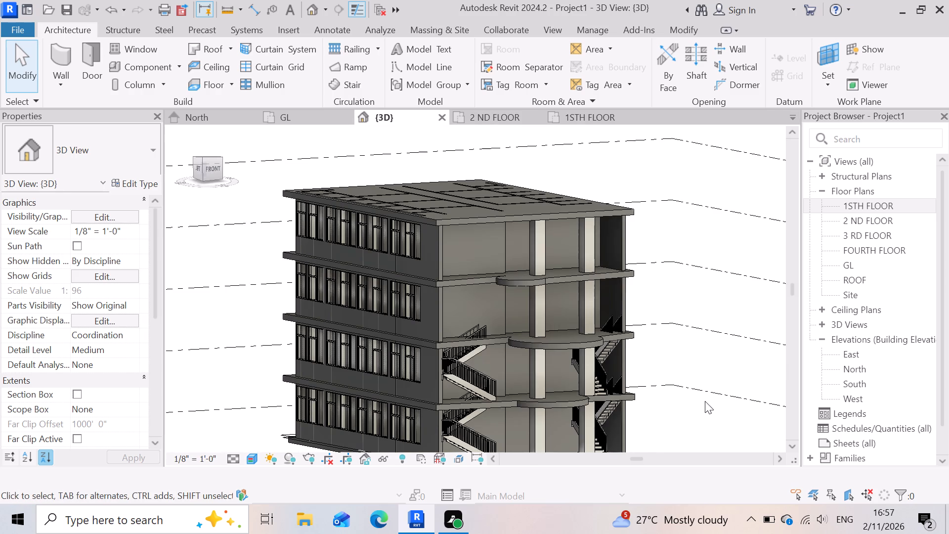
scroll(650, 402, up, 2)
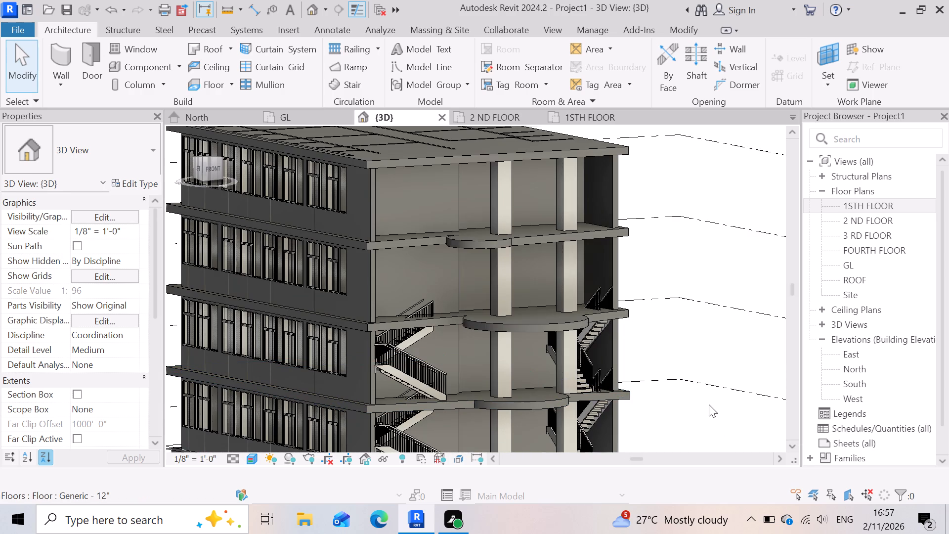
scroll(550, 339, up, 3)
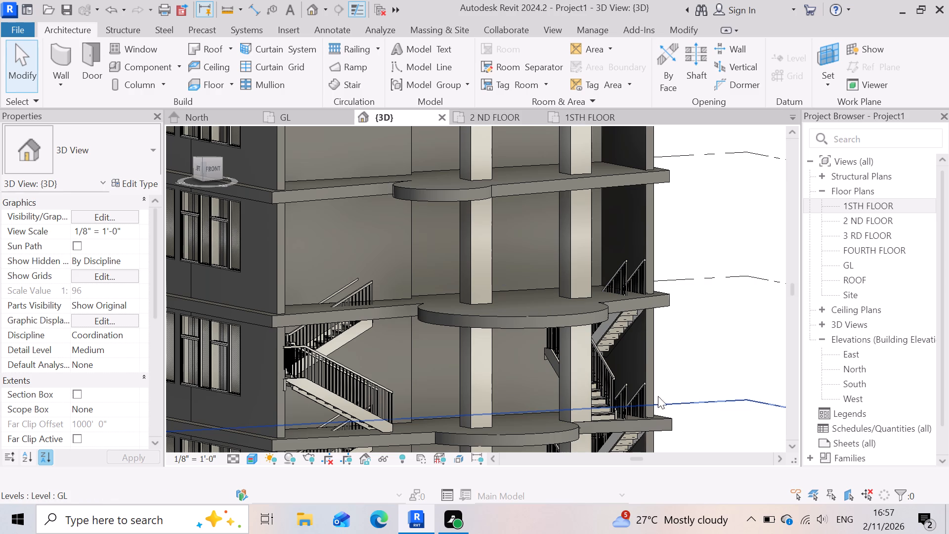
scroll(636, 393, down, 3)
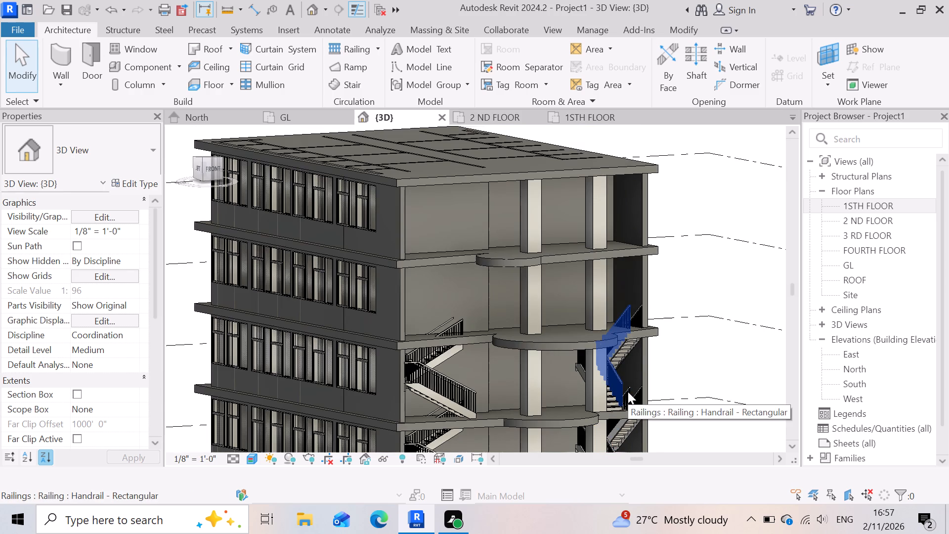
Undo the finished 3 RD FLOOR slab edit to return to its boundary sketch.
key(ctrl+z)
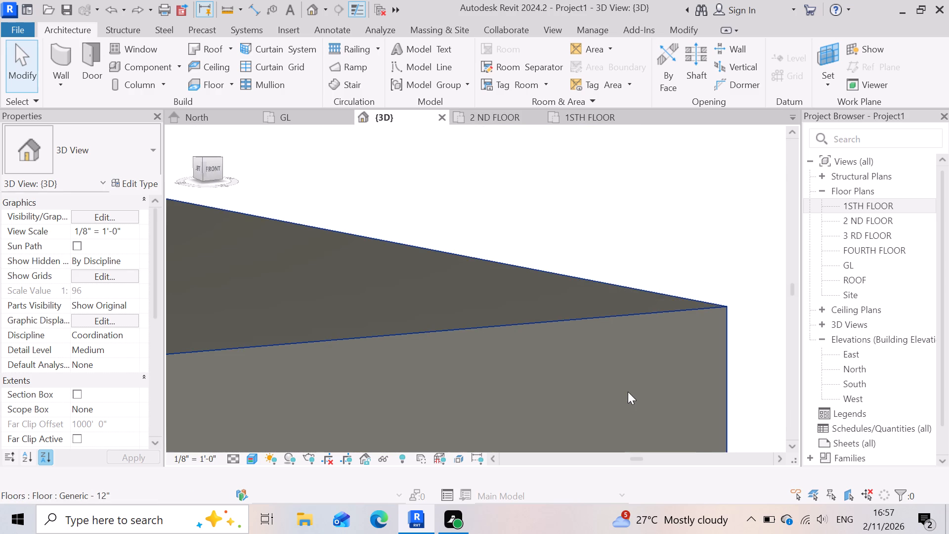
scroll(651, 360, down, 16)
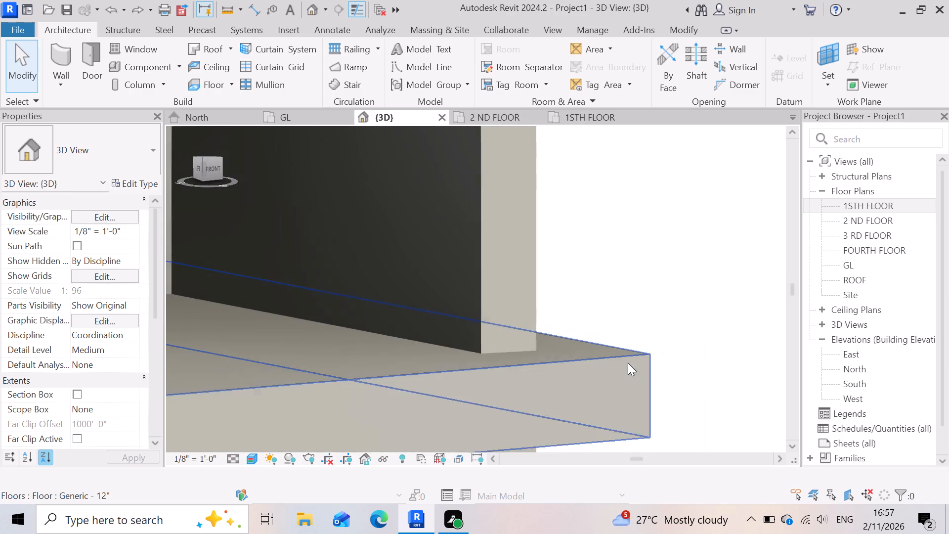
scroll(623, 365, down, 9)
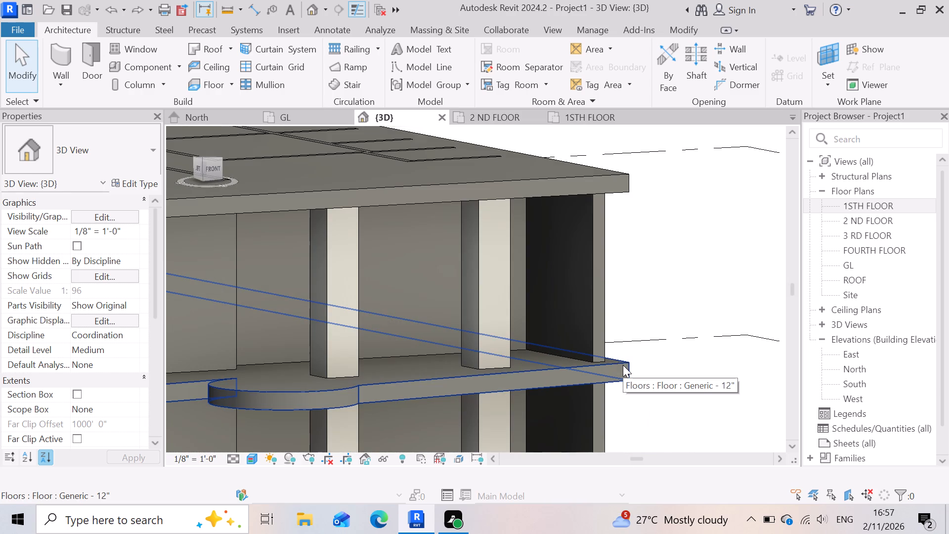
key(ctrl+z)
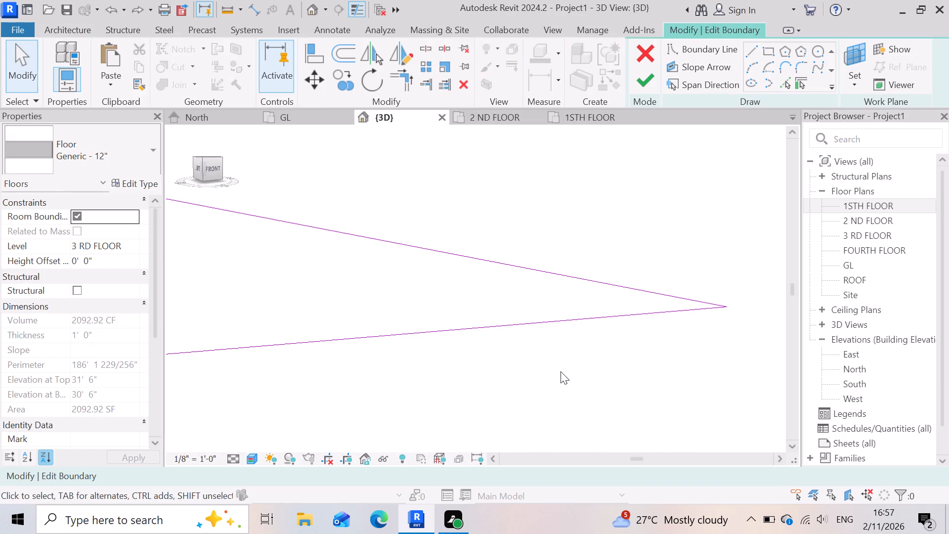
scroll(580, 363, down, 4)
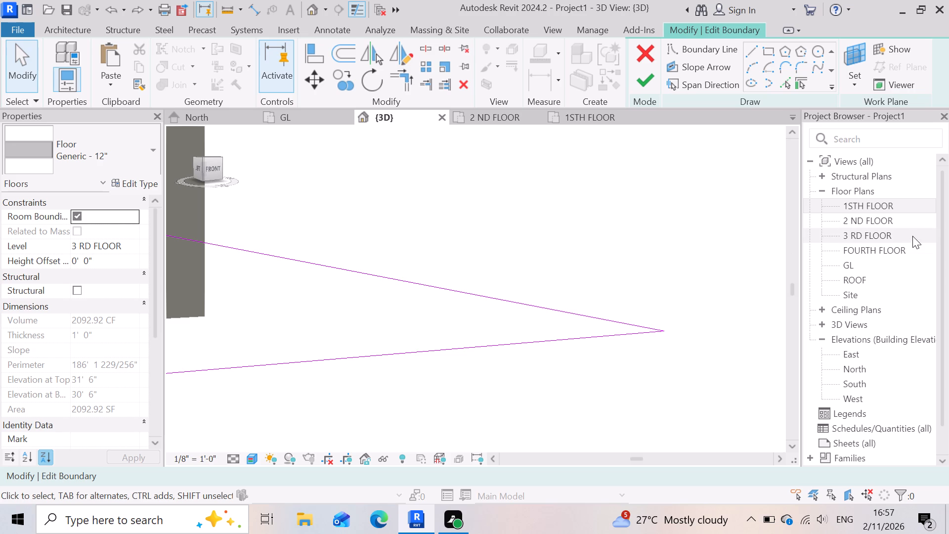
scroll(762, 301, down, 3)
Delete the arc from the front of the 3 RD FLOOR slab's boundary sketch.
scroll(762, 301, down, 13)
scroll(541, 313, down, 2)
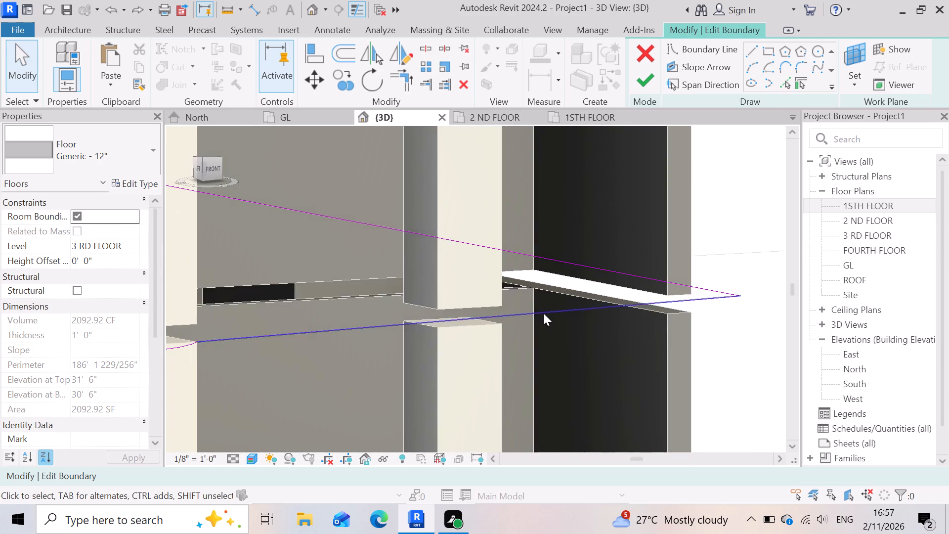
scroll(543, 313, down, 7)
scroll(357, 317, up, 8)
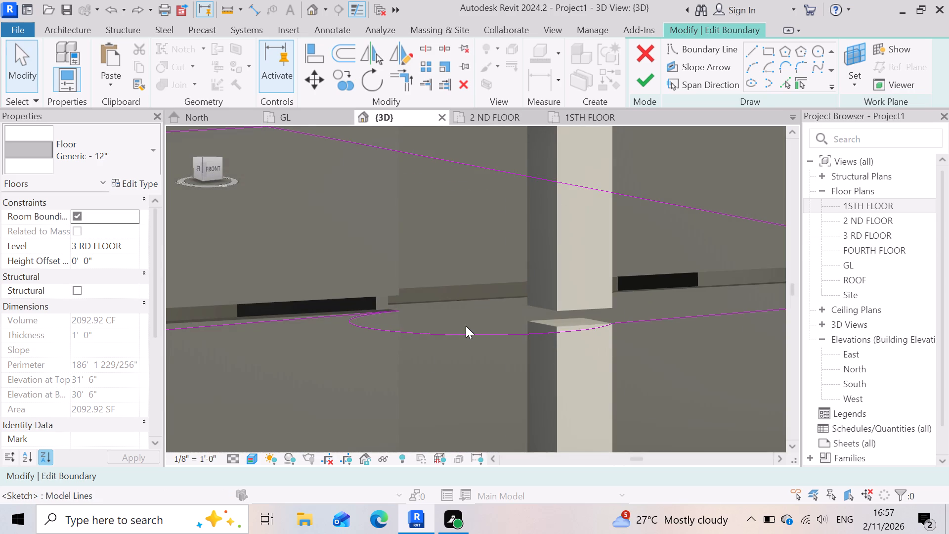
click(467, 325)
click(467, 330)
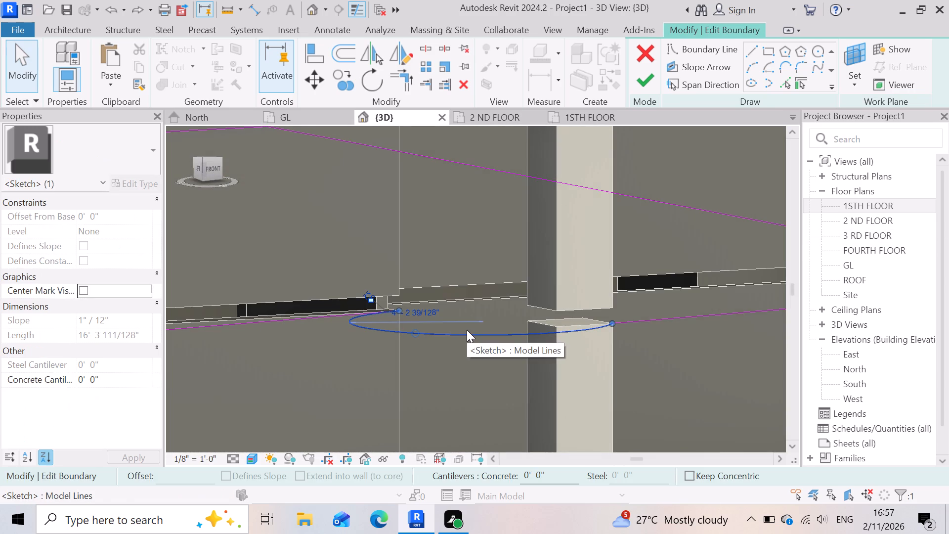
key(Delete)
Shorten the second straight front boundary line to about 11' 11" by pulling its free end back to the second column.
scroll(379, 287, up, 1)
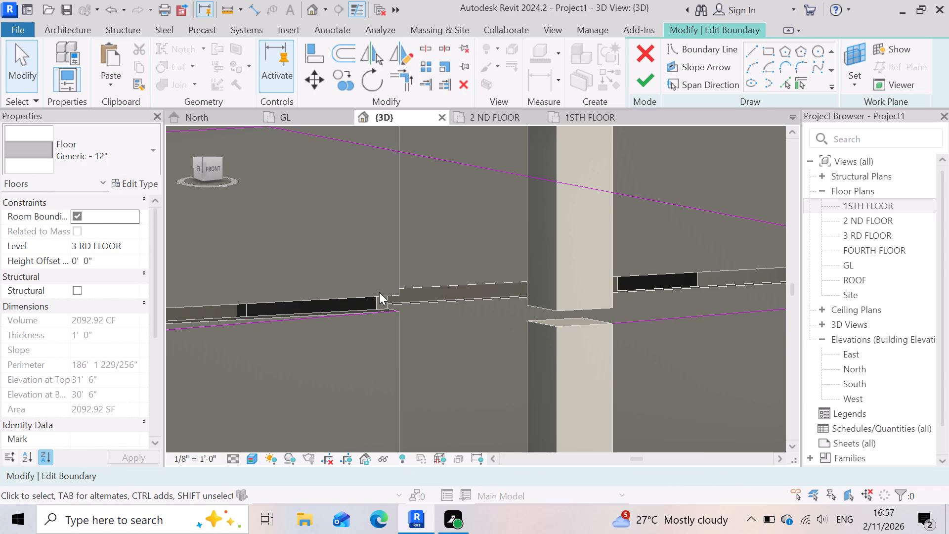
scroll(379, 292, up, 2)
scroll(382, 319, down, 8)
scroll(331, 318, down, 3)
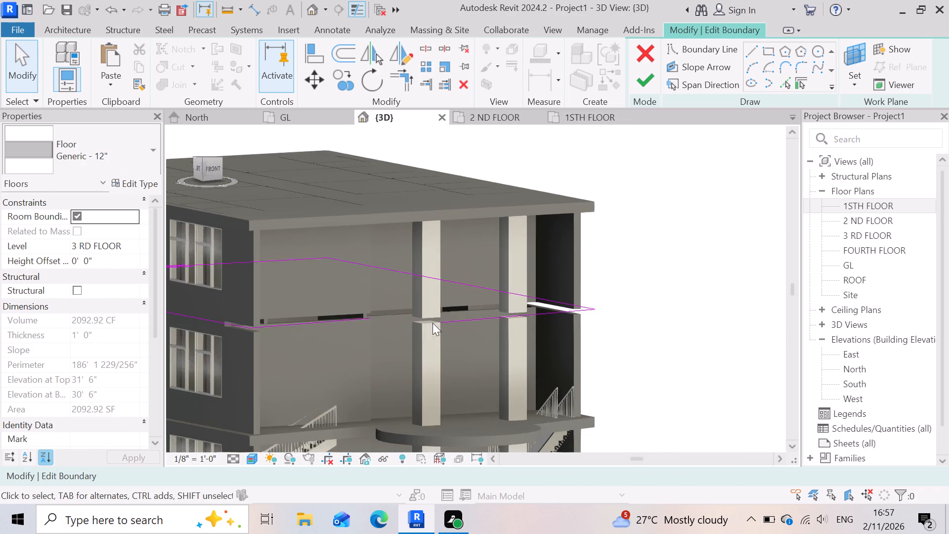
scroll(481, 326, up, 6)
click(466, 312)
scroll(389, 332, up, 4)
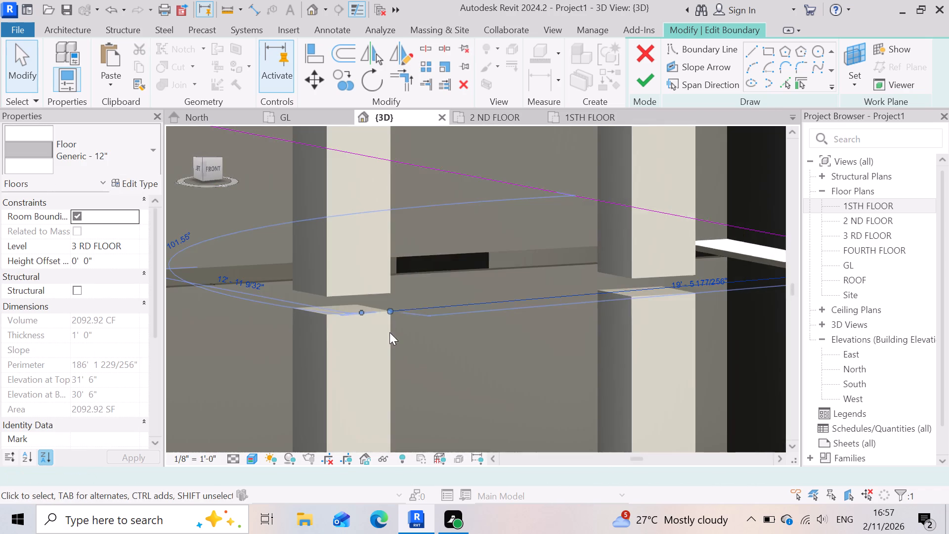
scroll(389, 332, up, 1)
scroll(373, 326, down, 2)
drag(385, 306, 389, 303)
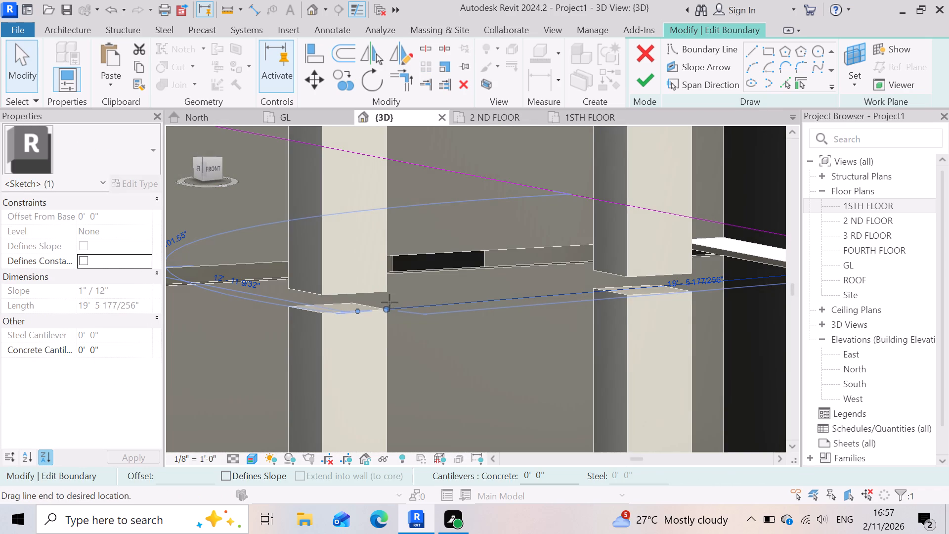
drag(389, 303, 595, 294)
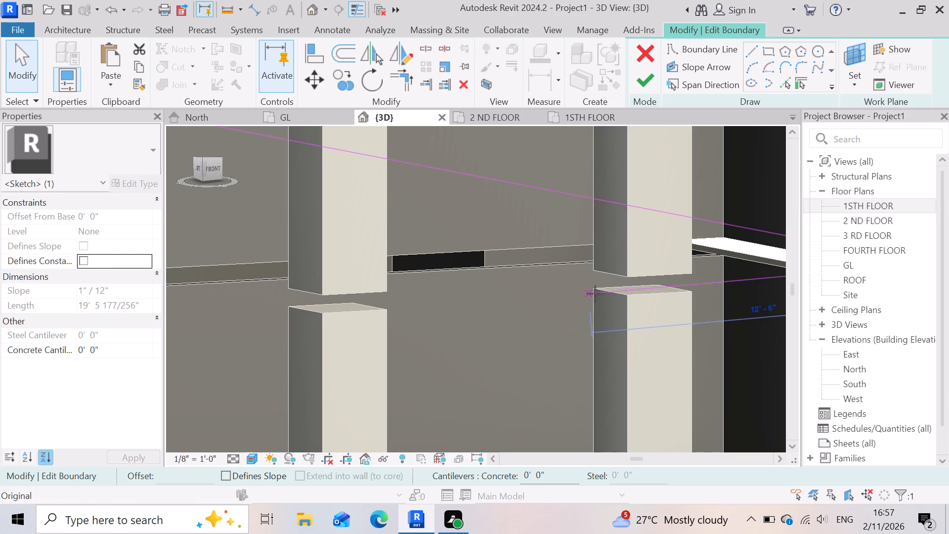
drag(595, 294, 611, 293)
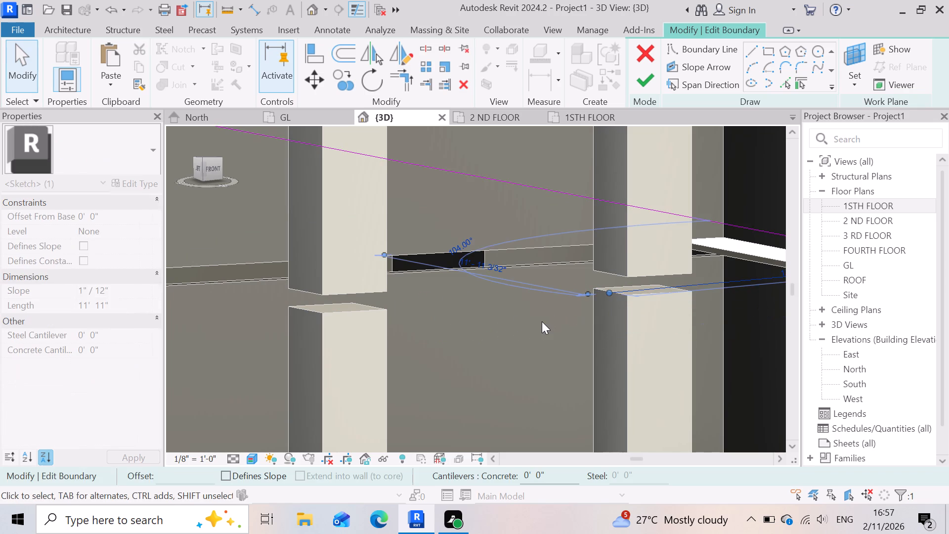
key(Escape)
Draw a start-end-radius boundary arc between the free ends of the 3 RD FLOOR slab's two straight front lines.
scroll(401, 309, down, 7)
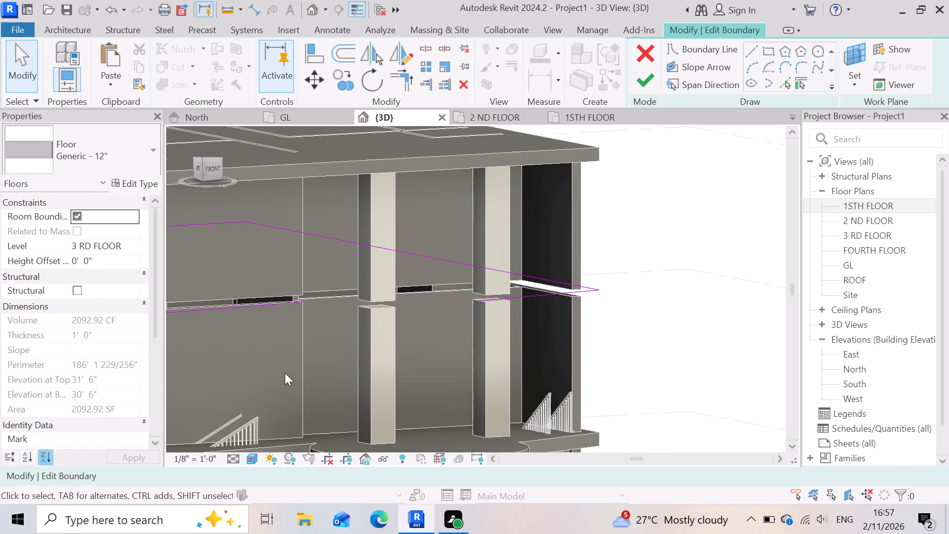
scroll(312, 338, down, 3)
scroll(402, 322, down, 6)
scroll(398, 423, up, 3)
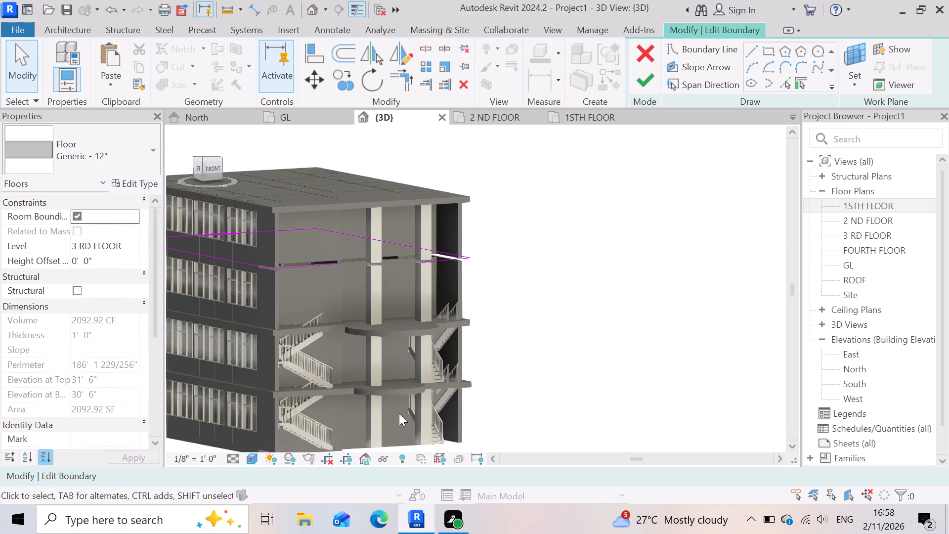
scroll(409, 399, up, 2)
scroll(361, 398, up, 3)
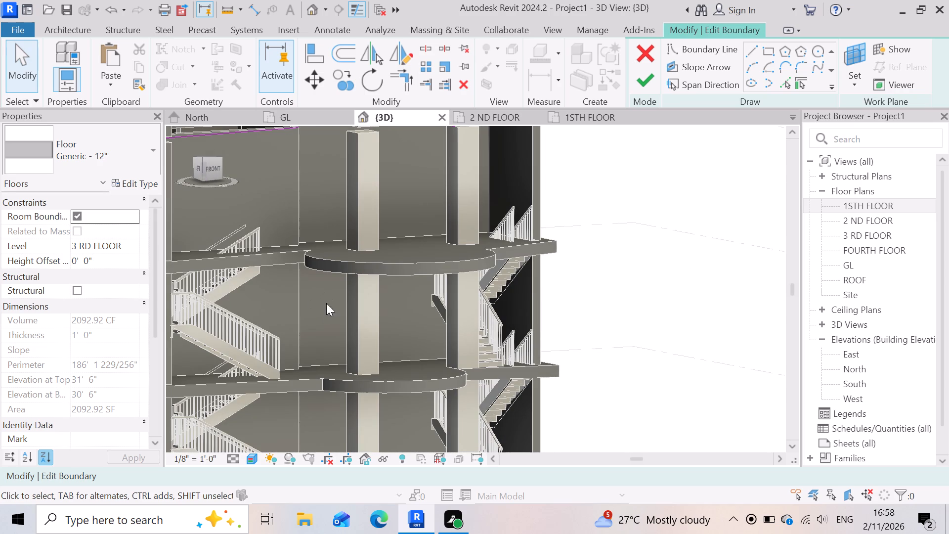
scroll(408, 371, down, 3)
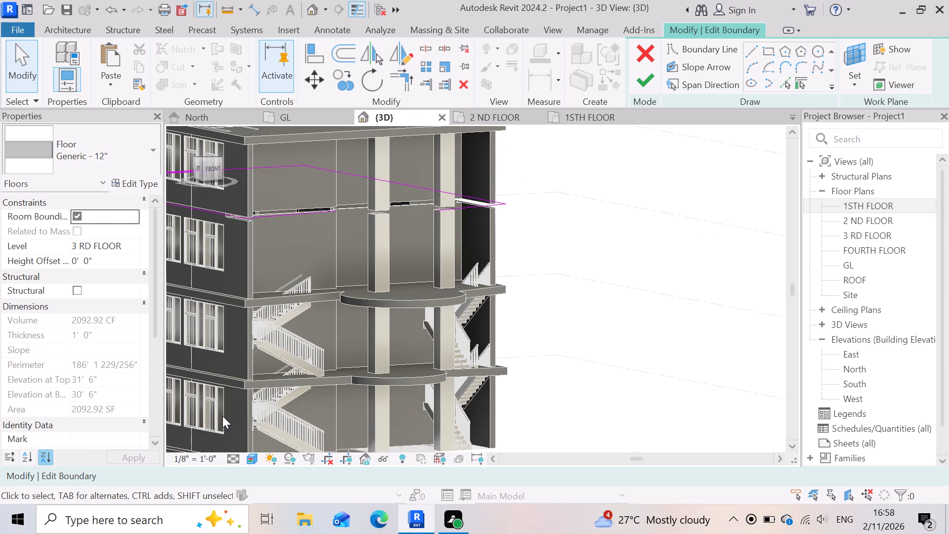
scroll(248, 411, down, 2)
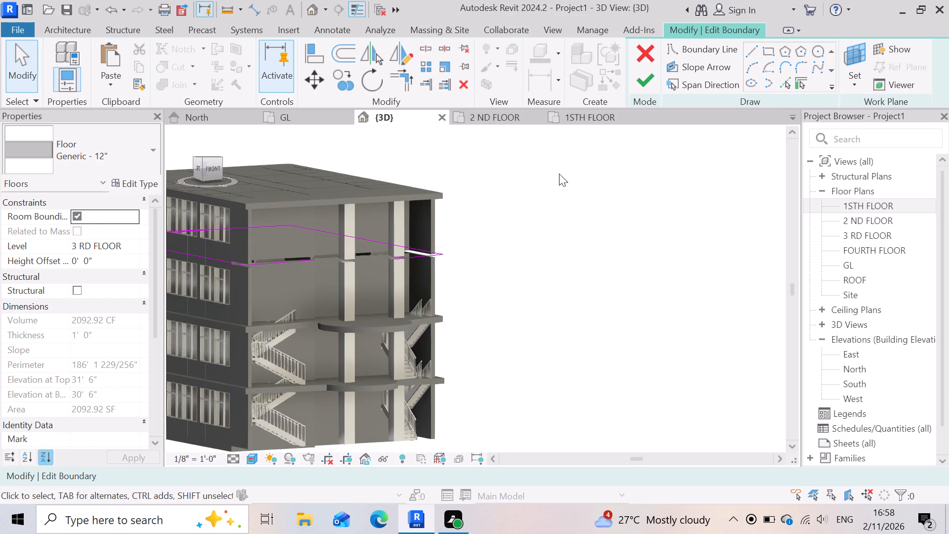
click(749, 68)
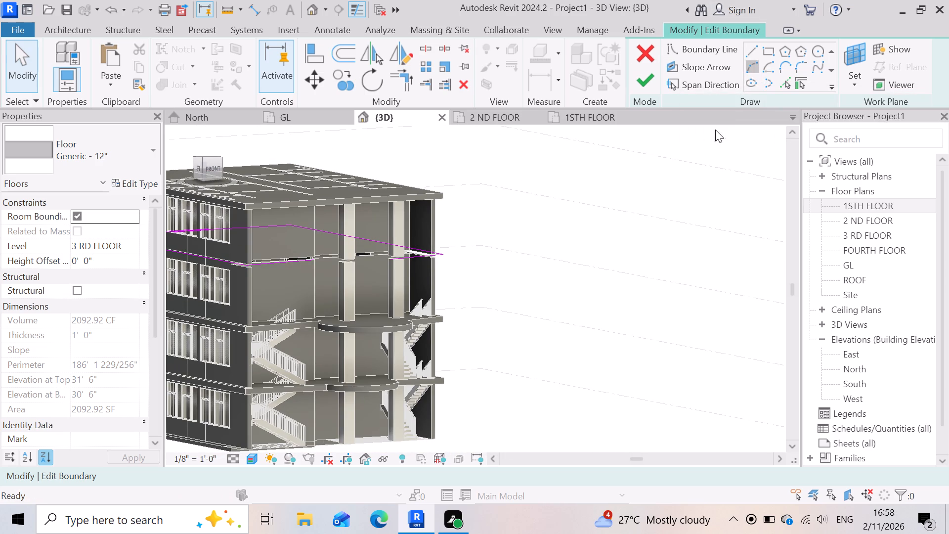
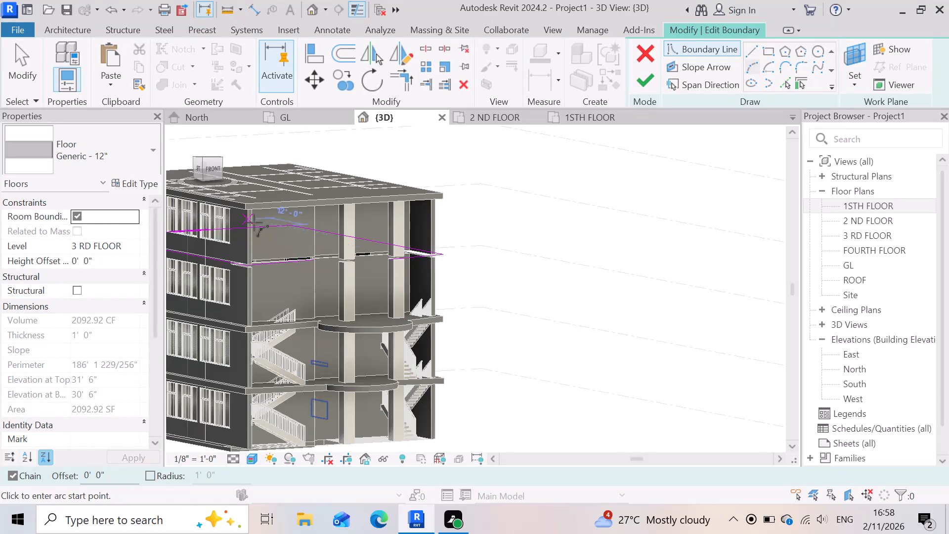
Draw a start-end-radius boundary arc of about 9' 1 1/2" radius, bulging outward between the free ends of the two straight front lines.
scroll(318, 271, up, 1)
scroll(317, 255, up, 20)
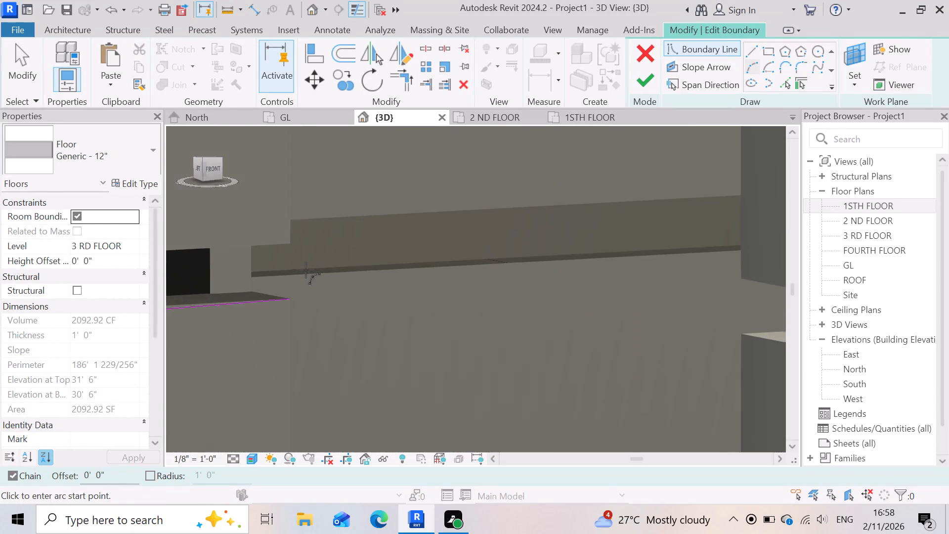
scroll(306, 270, up, 15)
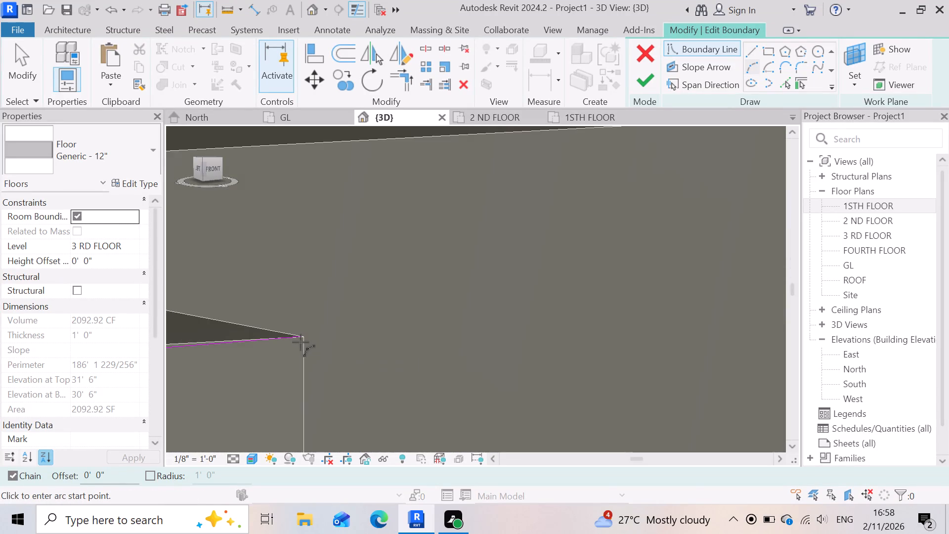
scroll(299, 341, up, 19)
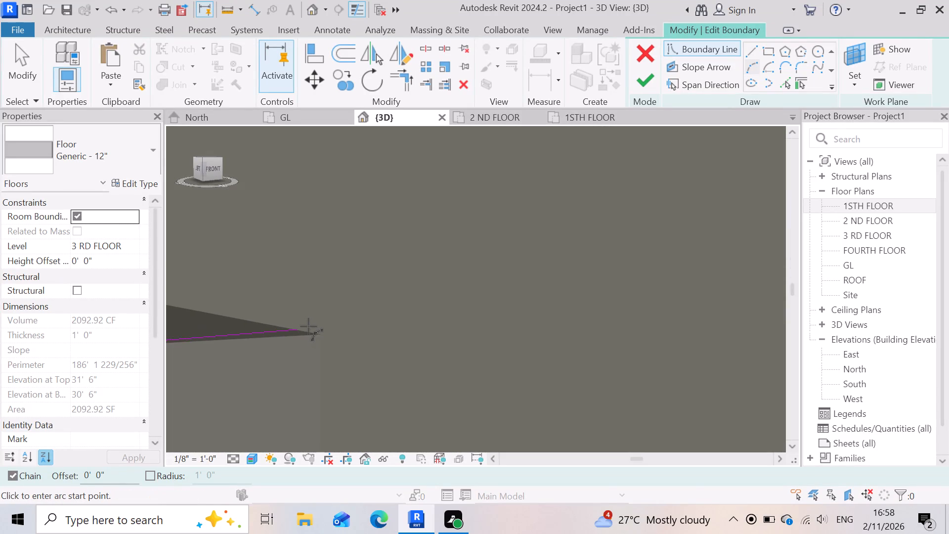
scroll(308, 326, up, 6)
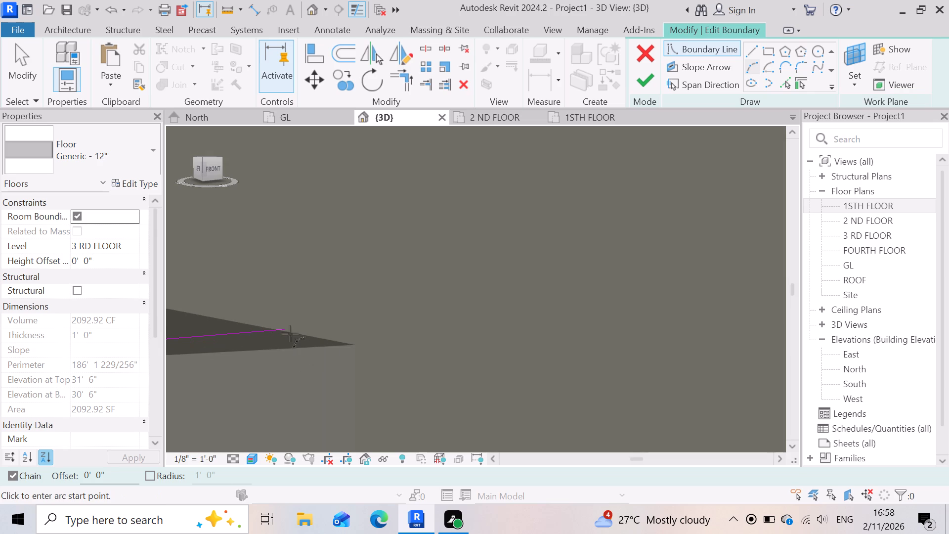
click(283, 330)
scroll(252, 347, down, 3)
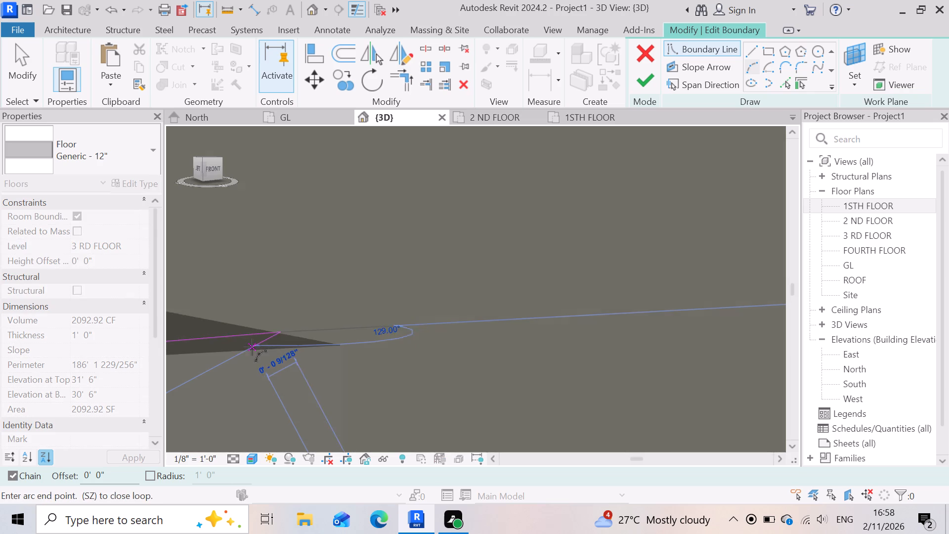
scroll(252, 347, down, 20)
scroll(252, 347, down, 16)
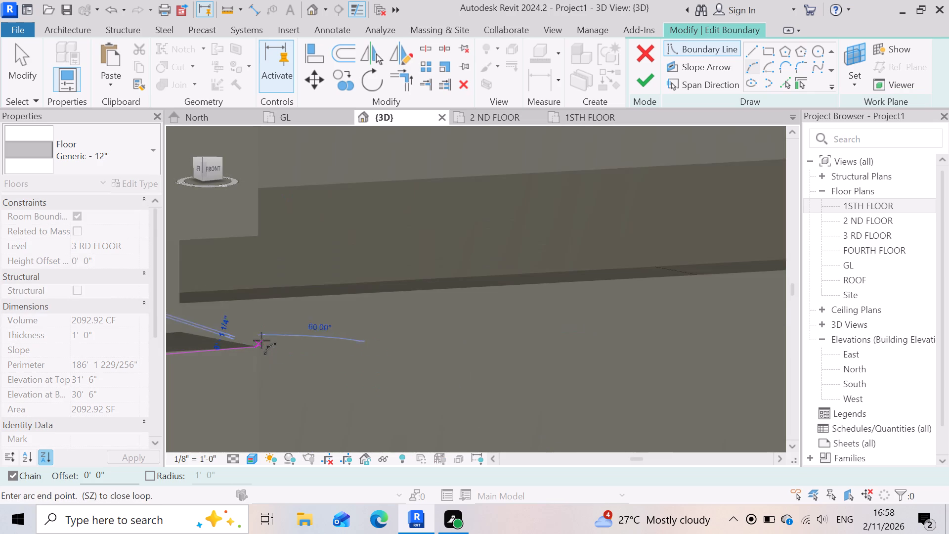
scroll(261, 340, down, 11)
scroll(622, 341, up, 3)
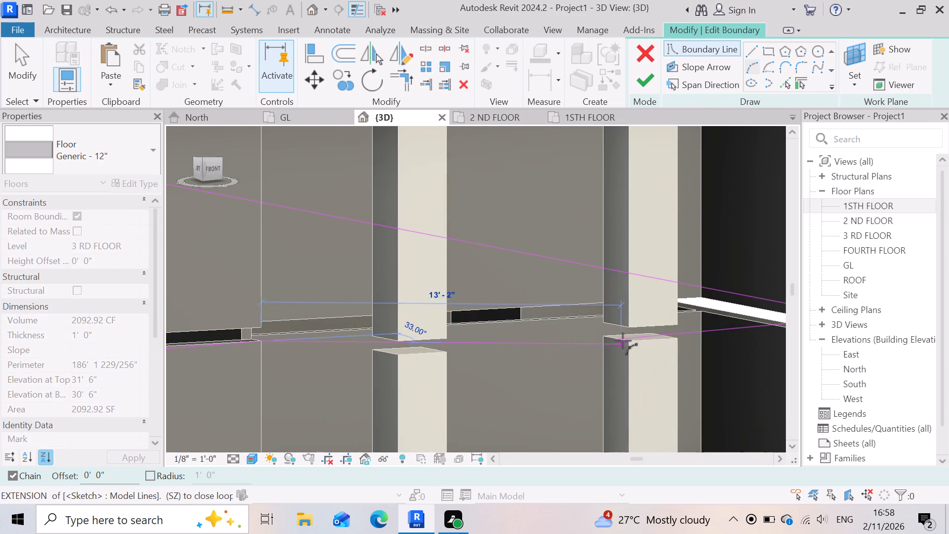
scroll(623, 341, up, 15)
scroll(563, 326, up, 4)
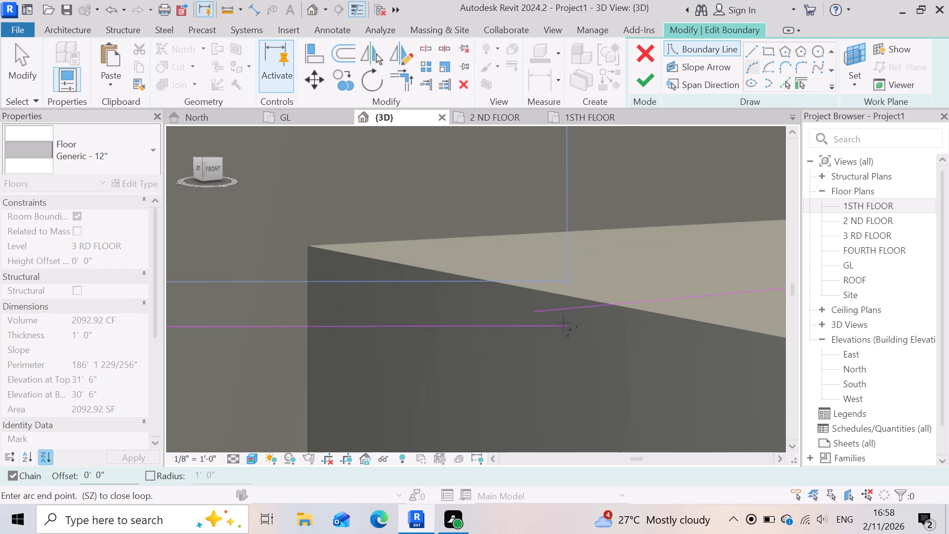
scroll(563, 323, up, 6)
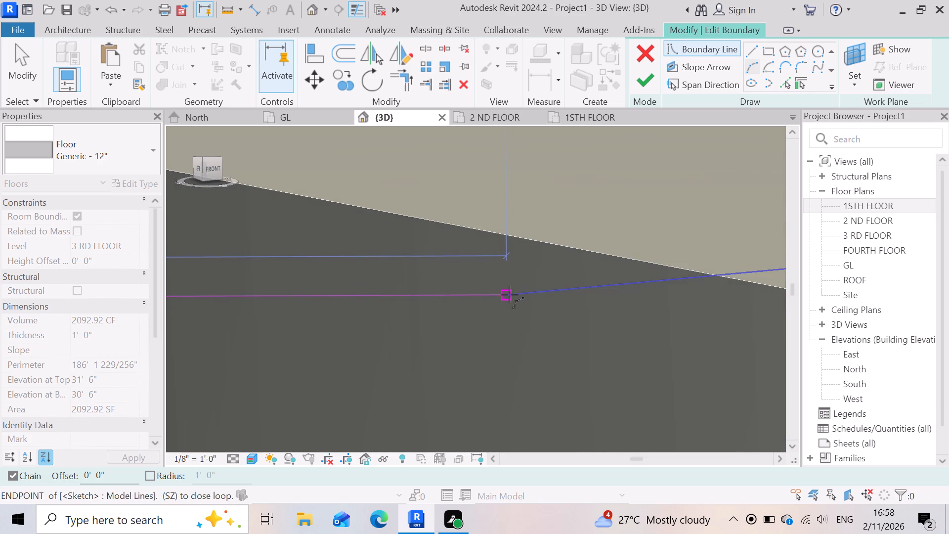
click(510, 294)
scroll(513, 294, down, 20)
scroll(513, 294, down, 5)
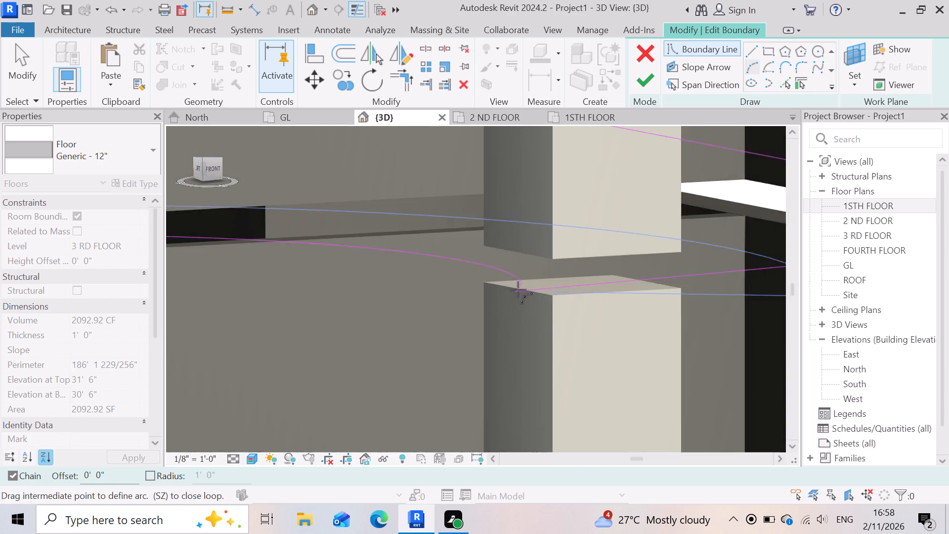
scroll(518, 290, down, 8)
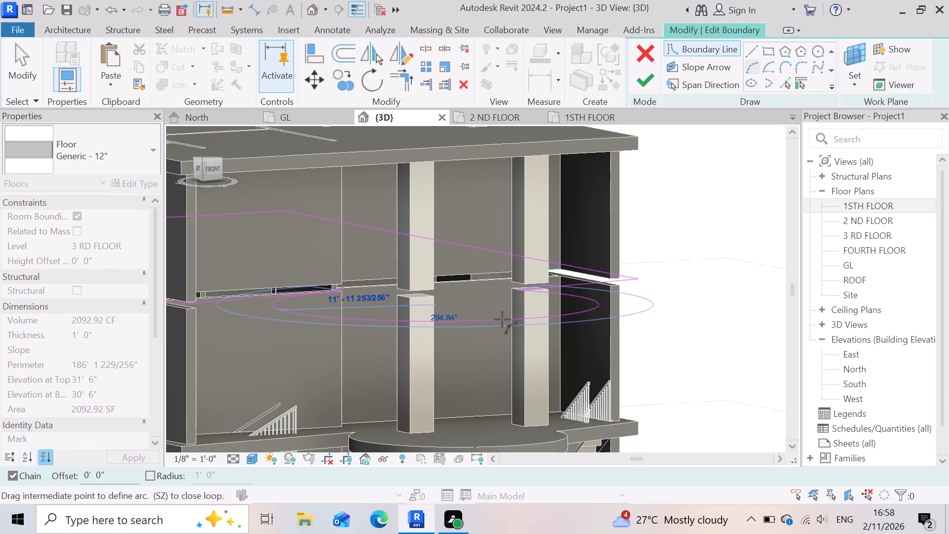
click(475, 311)
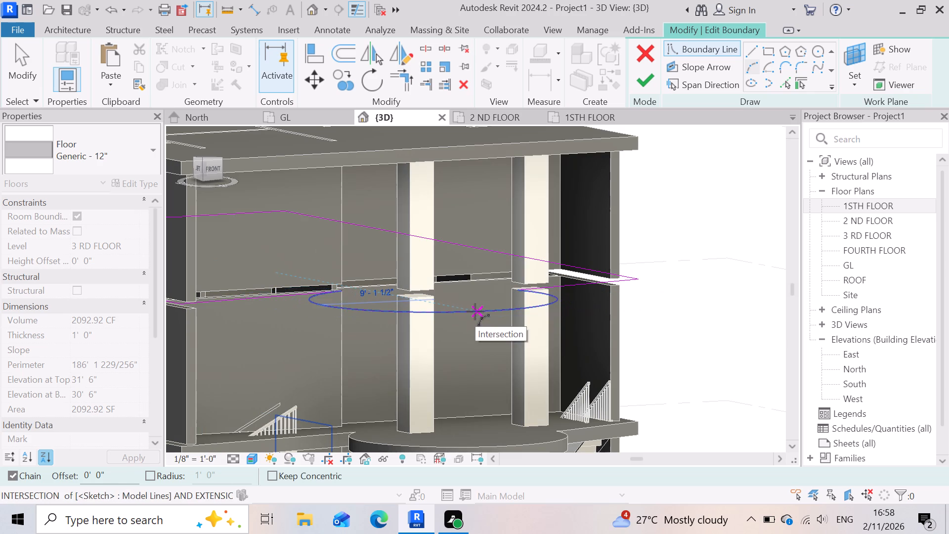
Trim/extend the first straight front boundary line and the adjoining windowed-side boundary line to a corner.
scroll(352, 331, down, 4)
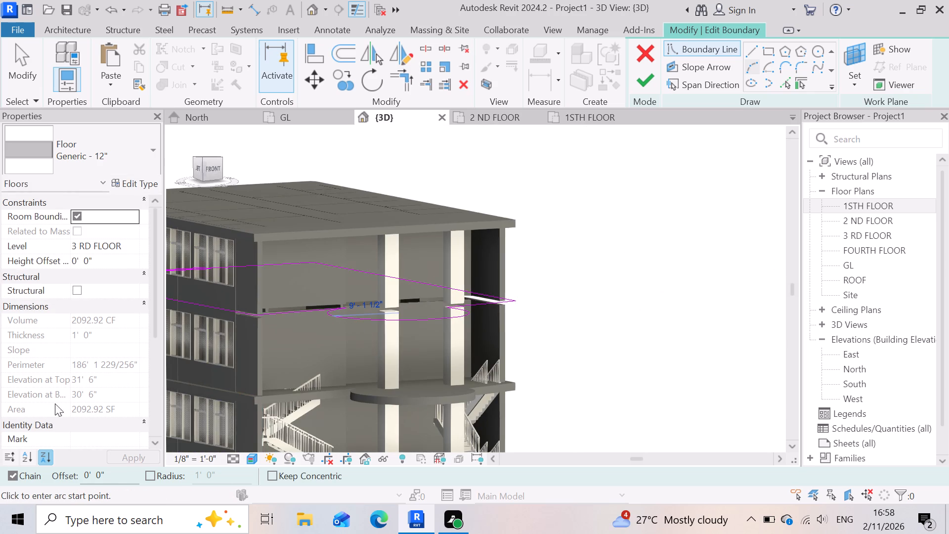
scroll(464, 332, down, 4)
scroll(473, 393, up, 2)
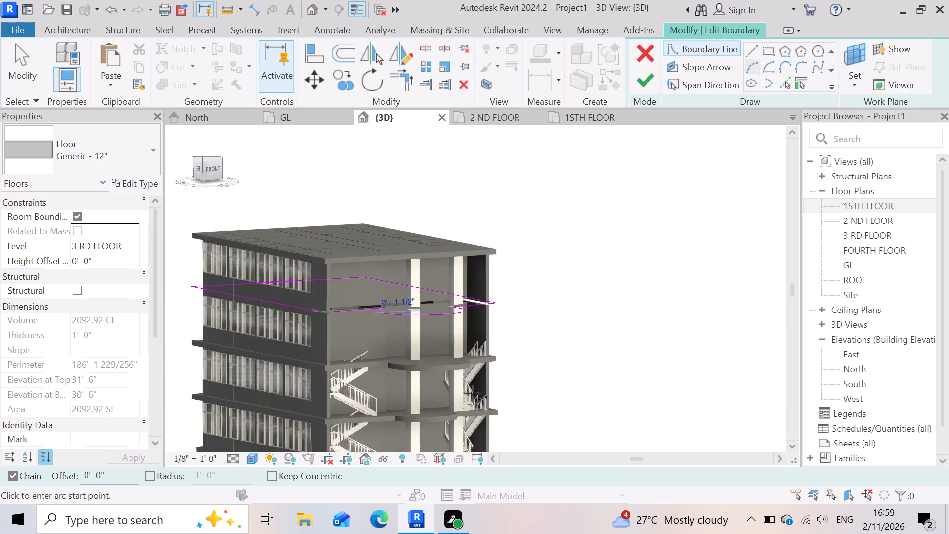
scroll(473, 393, up, 2)
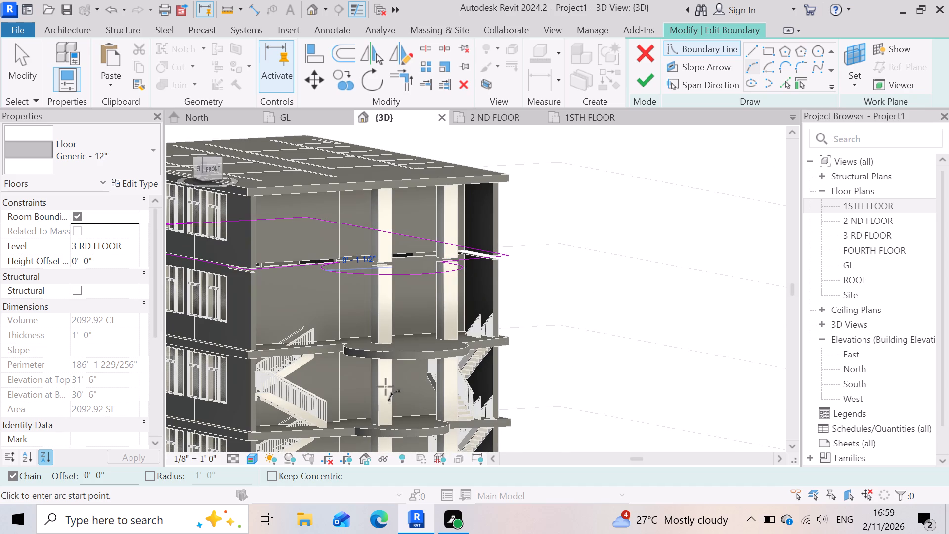
scroll(463, 341, down, 3)
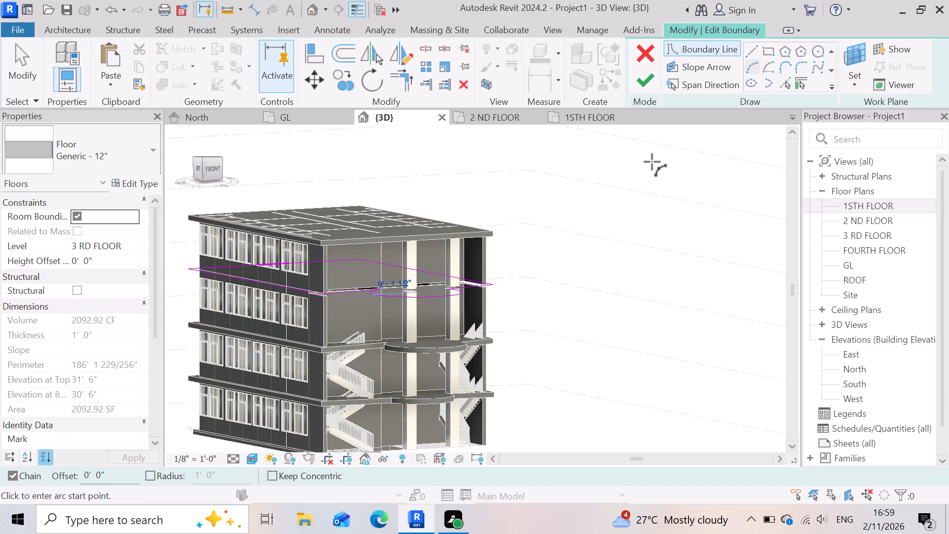
click(405, 82)
scroll(330, 327, up, 12)
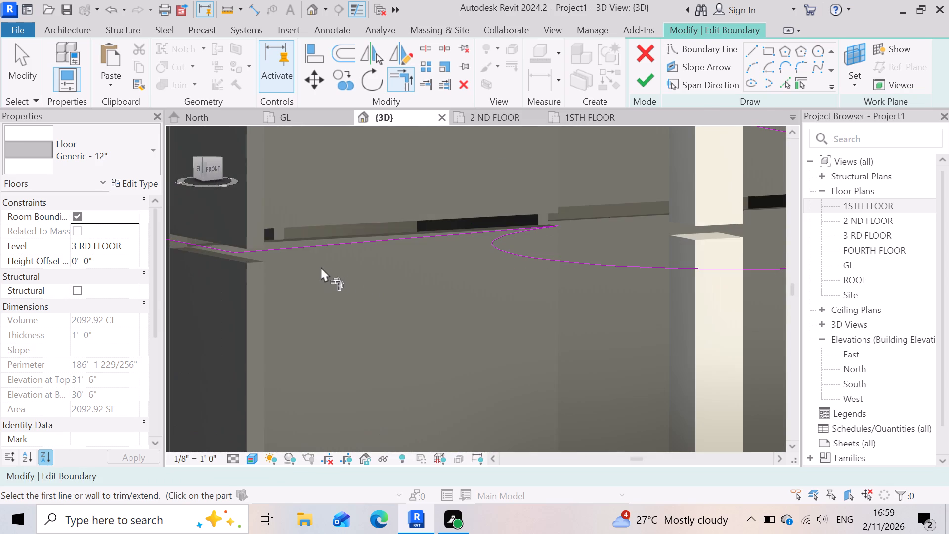
scroll(320, 265, up, 5)
click(340, 224)
scroll(463, 281, down, 4)
scroll(237, 272, up, 3)
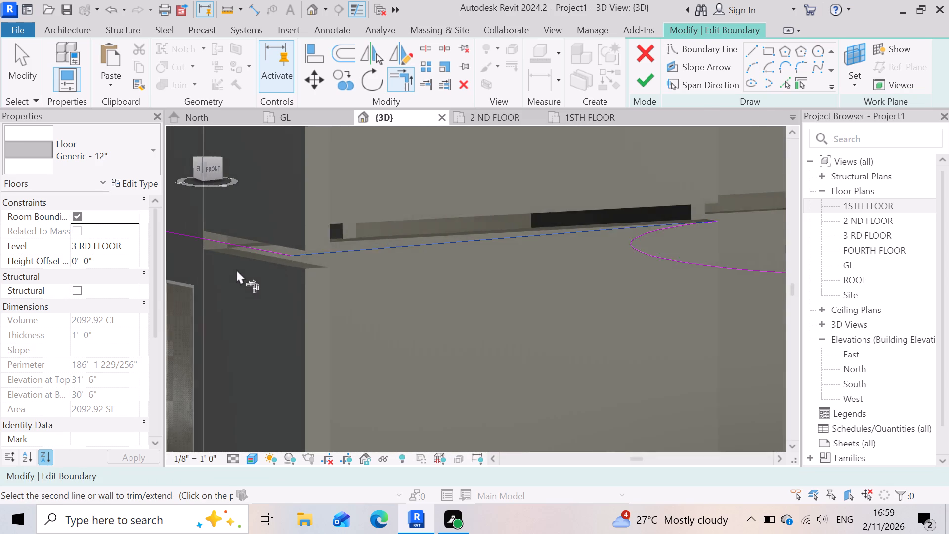
scroll(236, 269, up, 6)
click(362, 230)
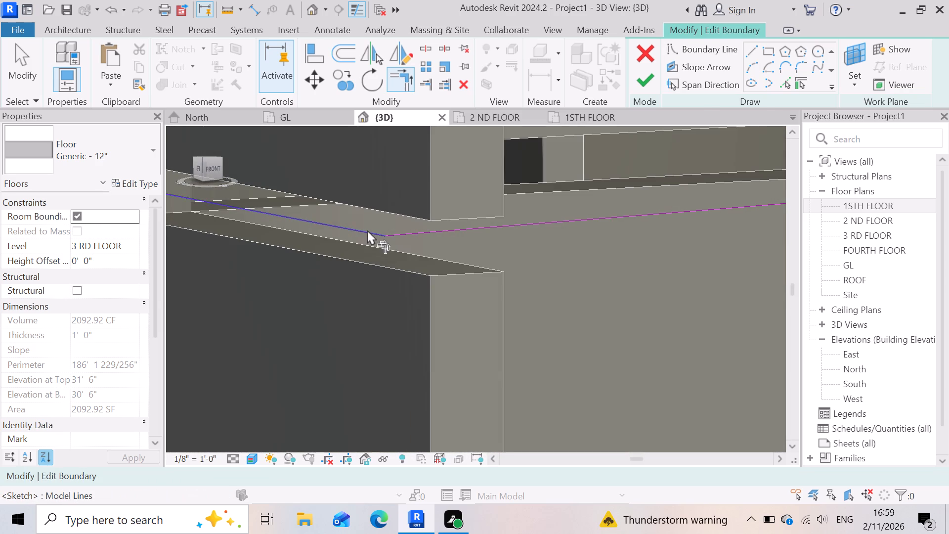
click(367, 230)
click(398, 235)
scroll(329, 247, down, 8)
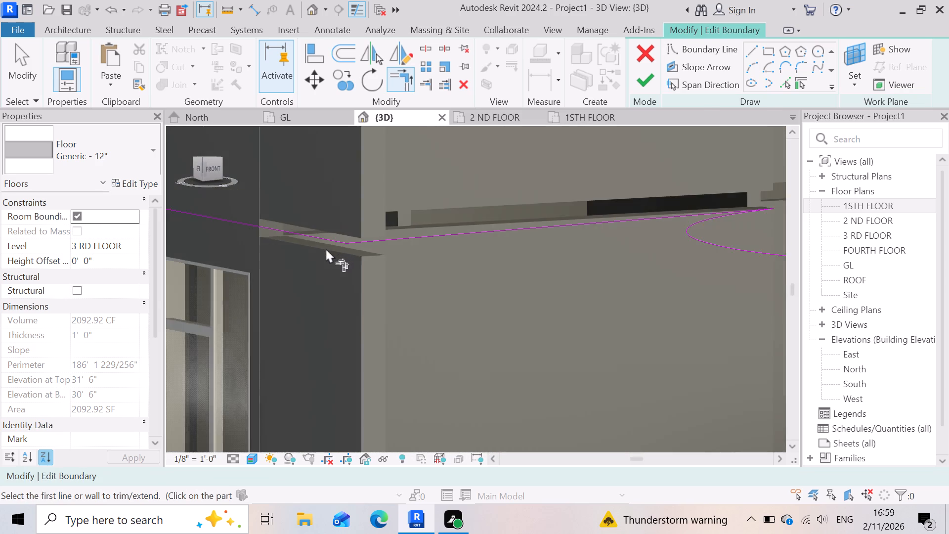
Trim/extend the first straight front boundary line and the new arc to a corner where they meet.
scroll(324, 249, down, 4)
scroll(561, 232, up, 16)
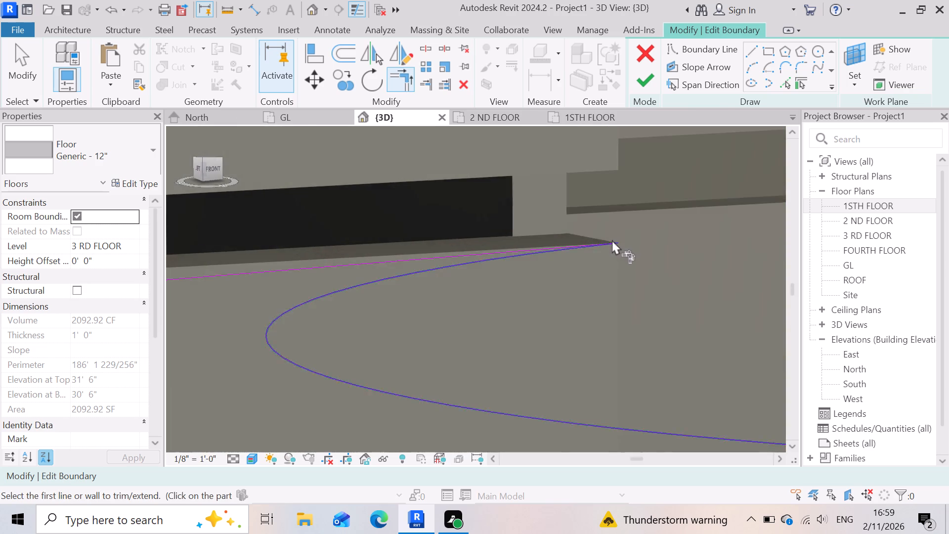
scroll(612, 240, up, 4)
scroll(557, 282, up, 4)
scroll(686, 192, up, 7)
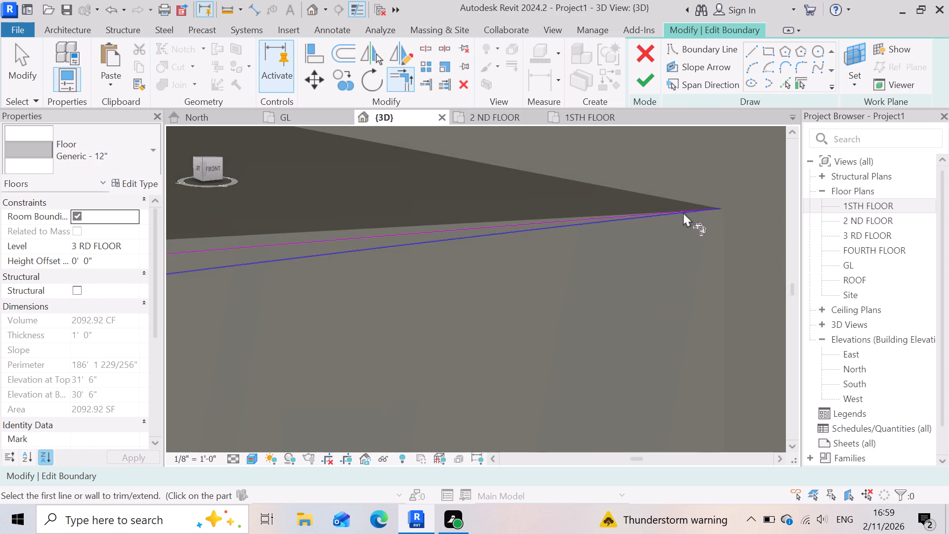
scroll(686, 230, up, 3)
scroll(747, 195, up, 5)
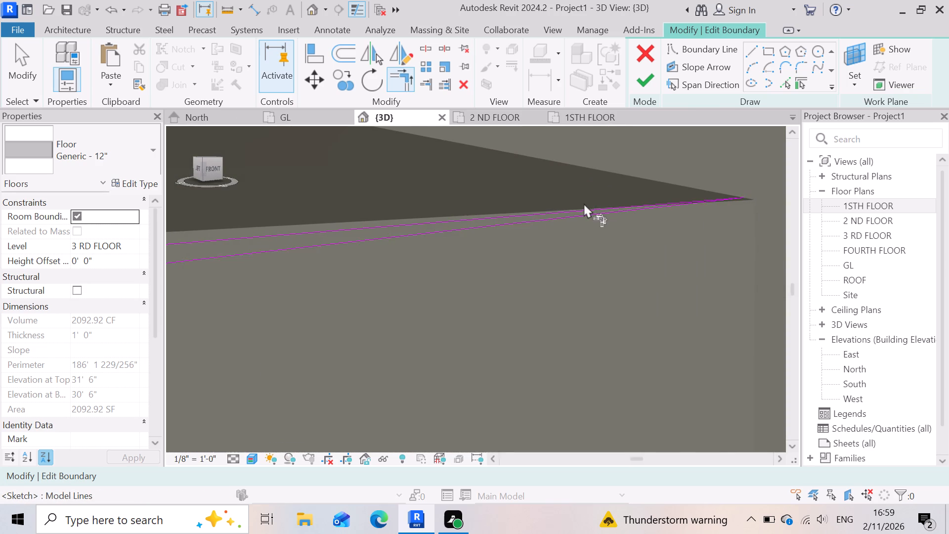
scroll(738, 198, up, 7)
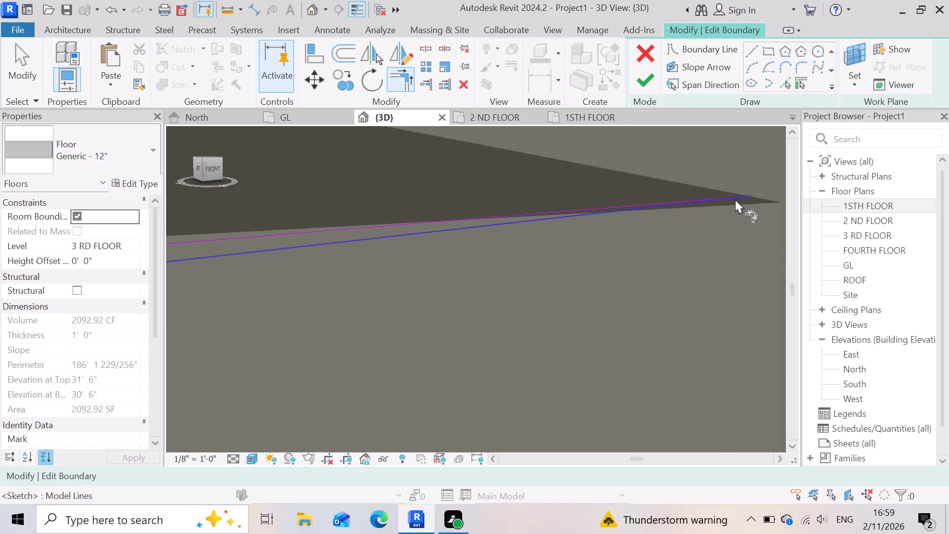
scroll(734, 199, up, 16)
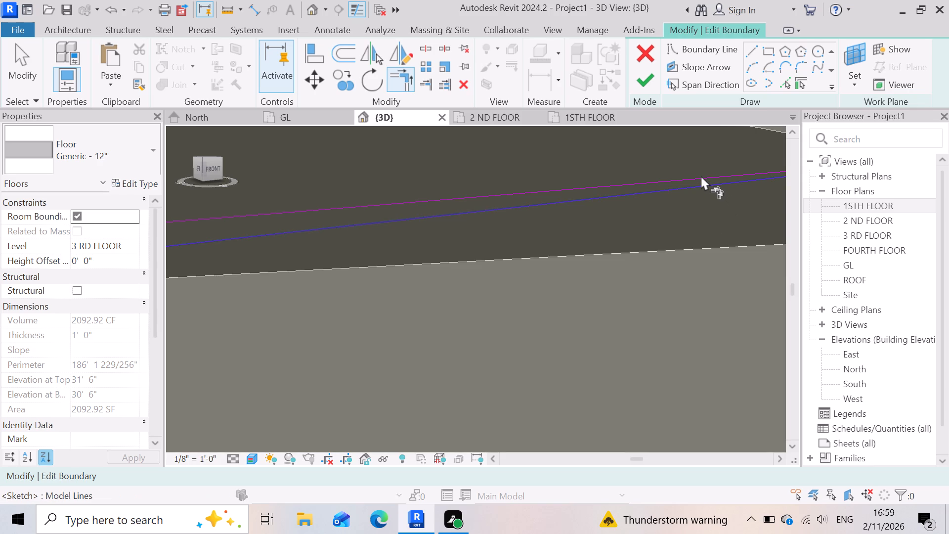
click(701, 176)
click(704, 185)
Trim/extend the arc and the second straight front boundary line to a corner at the second column.
click(704, 185)
scroll(675, 180, down, 10)
scroll(576, 241, down, 9)
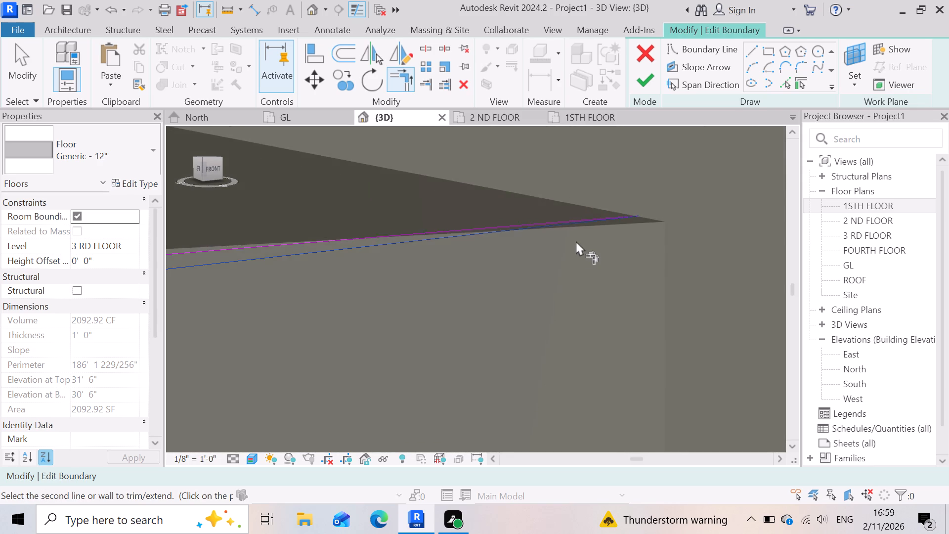
scroll(576, 241, down, 20)
scroll(576, 241, down, 13)
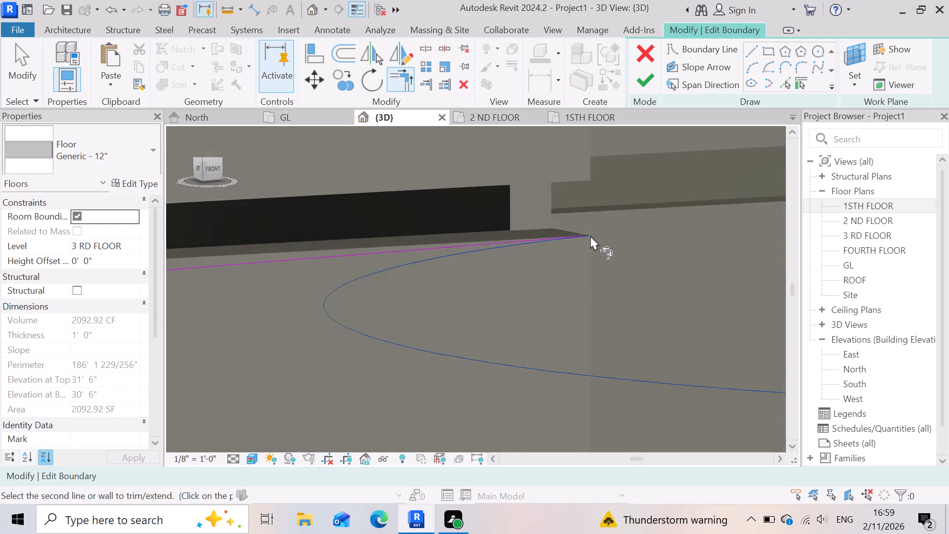
scroll(590, 235, down, 6)
scroll(464, 322, down, 8)
scroll(654, 288, up, 3)
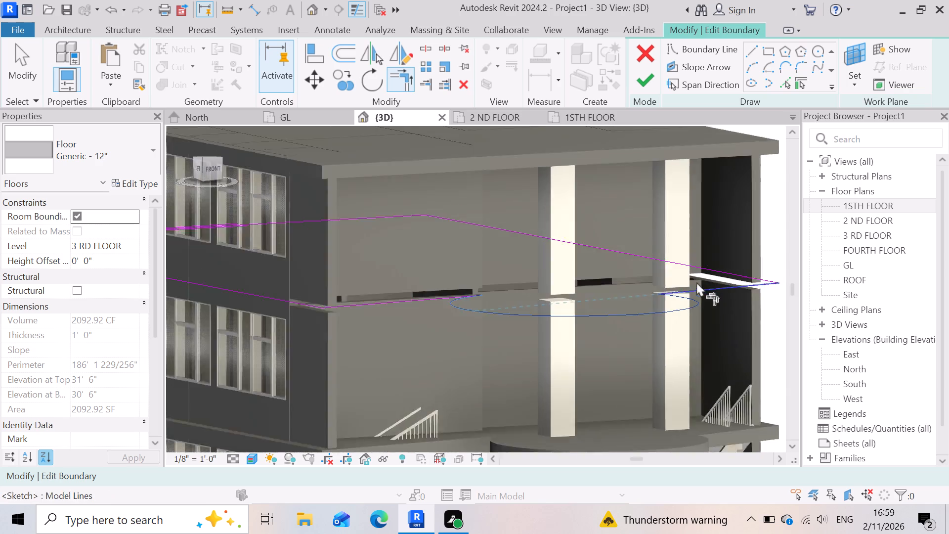
scroll(696, 282, up, 20)
scroll(696, 282, up, 5)
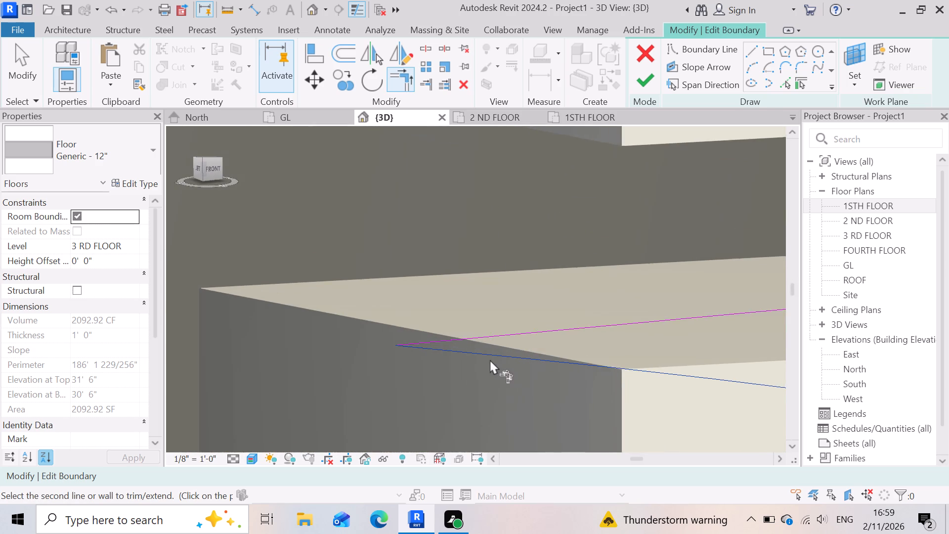
scroll(490, 359, up, 2)
scroll(382, 349, up, 2)
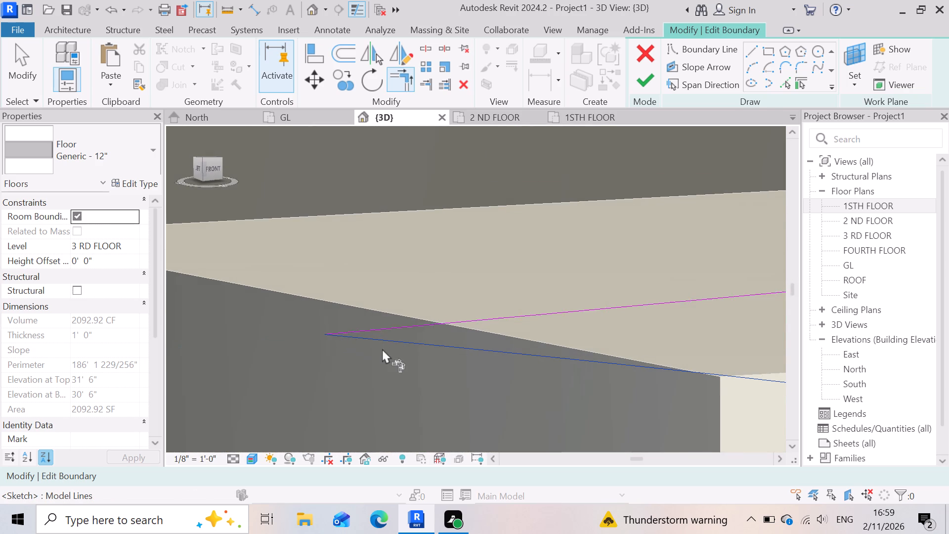
scroll(382, 349, up, 2)
click(391, 330)
click(380, 307)
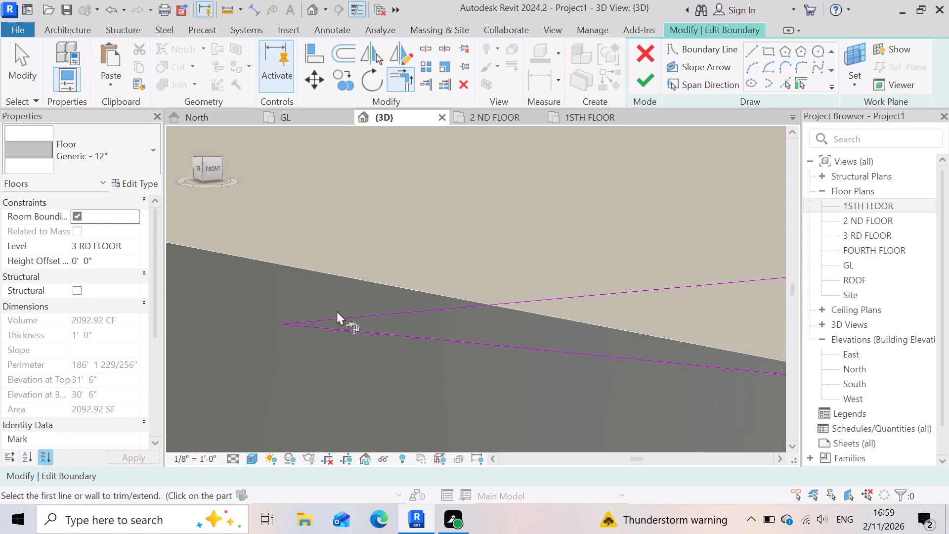
Trim/extend the second straight front boundary line and the adjoining side boundary line to a corner at the slab's stair-side end.
scroll(296, 313, up, 3)
scroll(284, 329, down, 9)
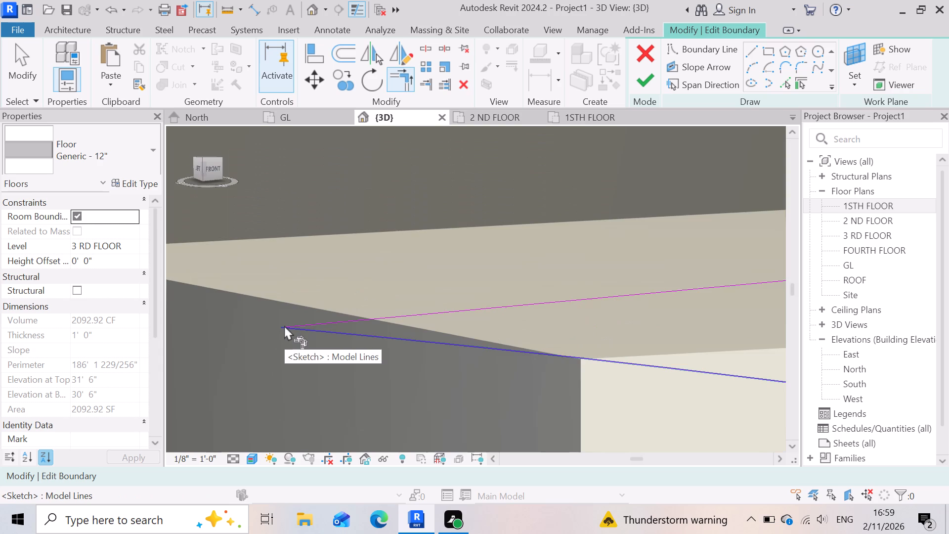
scroll(284, 325, down, 10)
scroll(289, 327, up, 1)
scroll(290, 327, down, 14)
scroll(374, 315, up, 3)
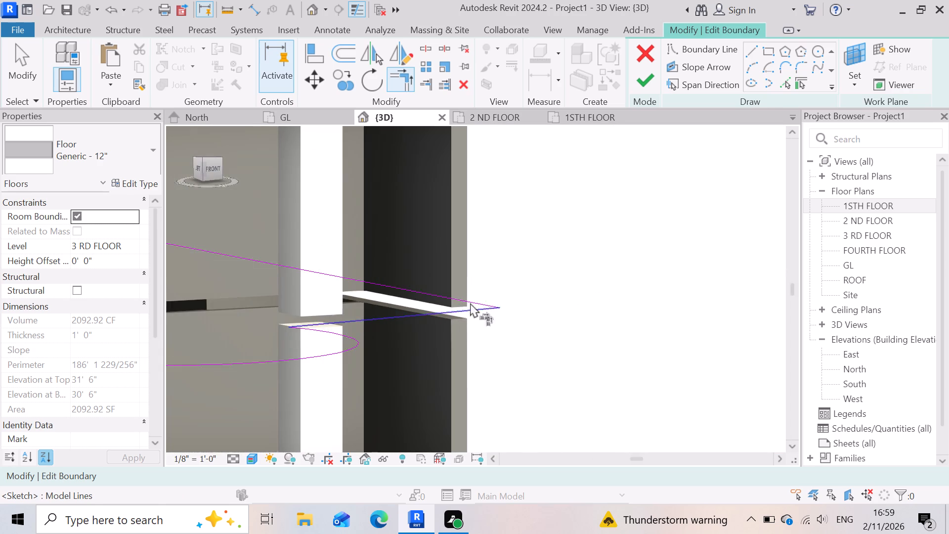
scroll(470, 303, up, 10)
click(520, 324)
scroll(562, 364, up, 3)
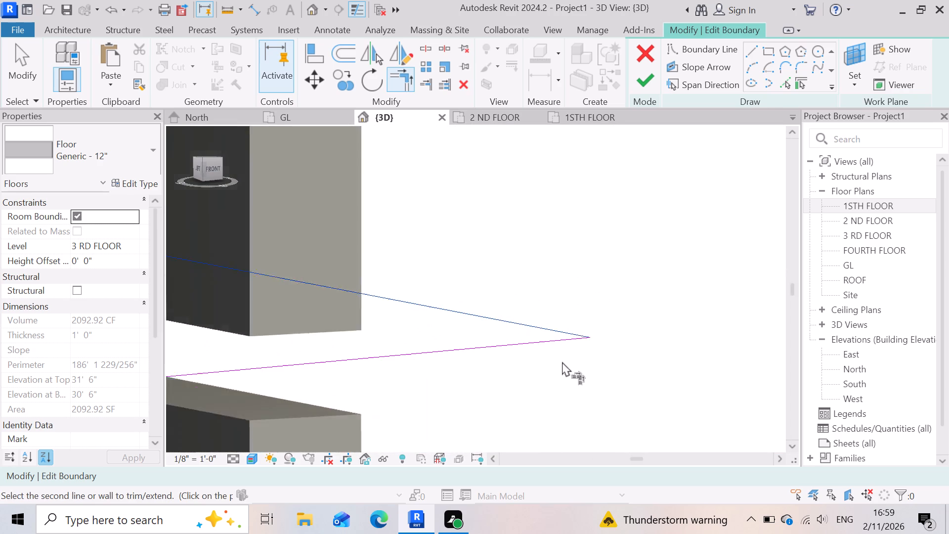
click(564, 331)
click(591, 330)
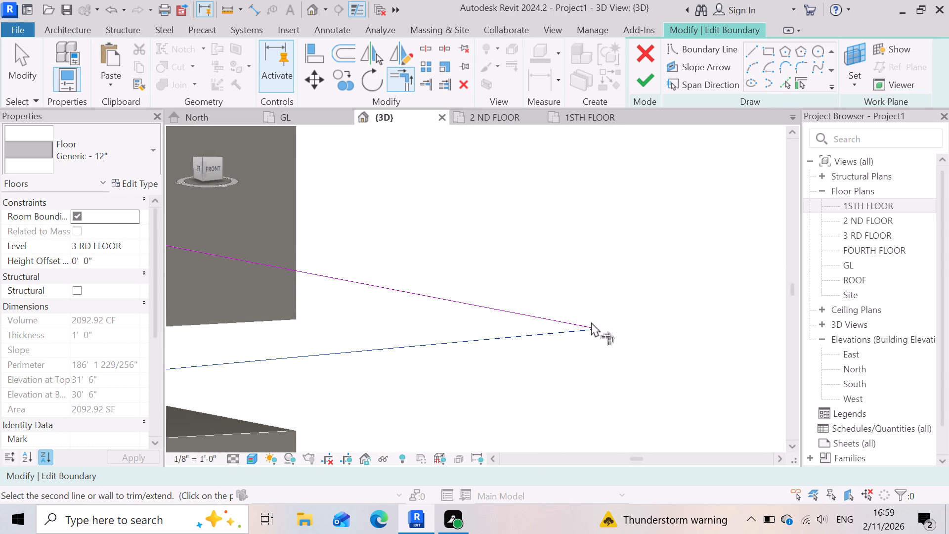
scroll(591, 322, up, 4)
click(584, 327)
click(596, 335)
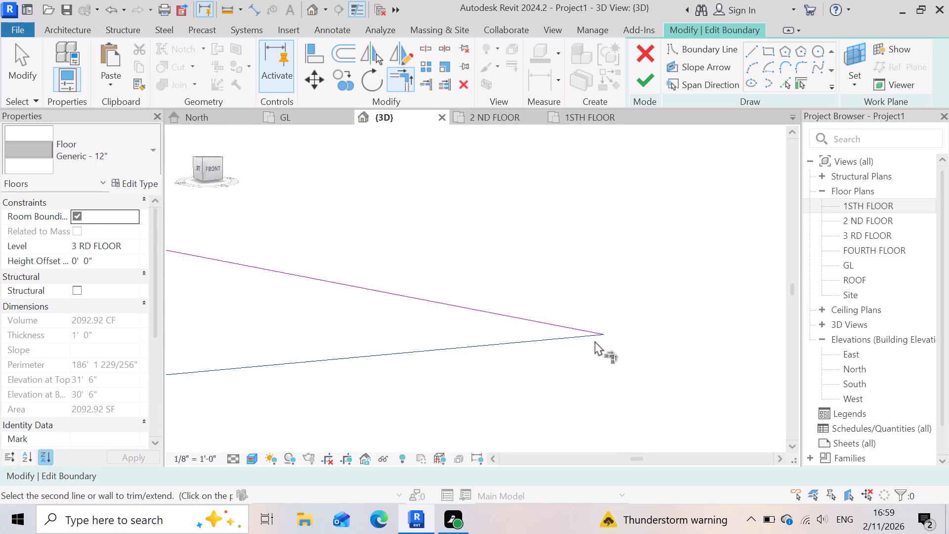
Finish the 3 RD FLOOR slab's boundary edit and deselect the slab.
click(648, 84)
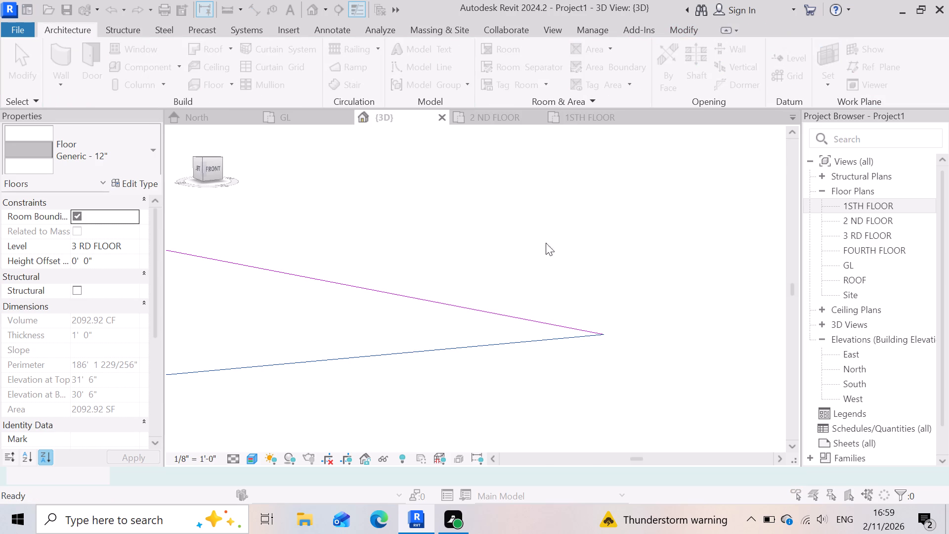
click(520, 269)
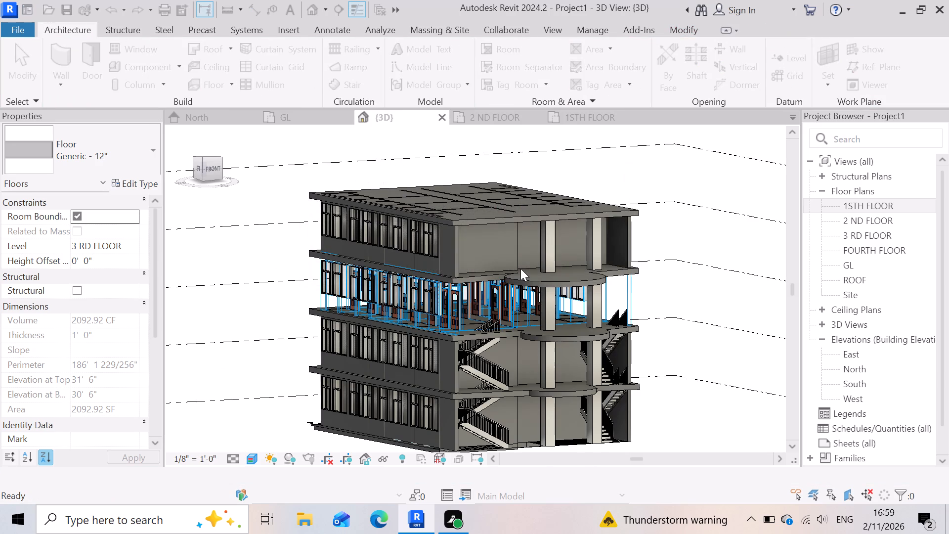
scroll(634, 311, down, 5)
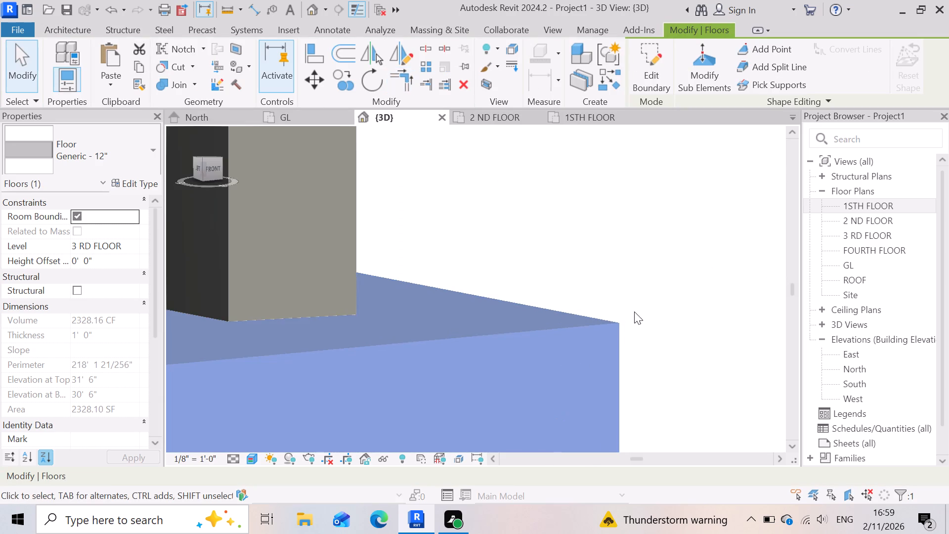
scroll(634, 311, down, 5)
scroll(634, 311, down, 20)
scroll(634, 311, down, 4)
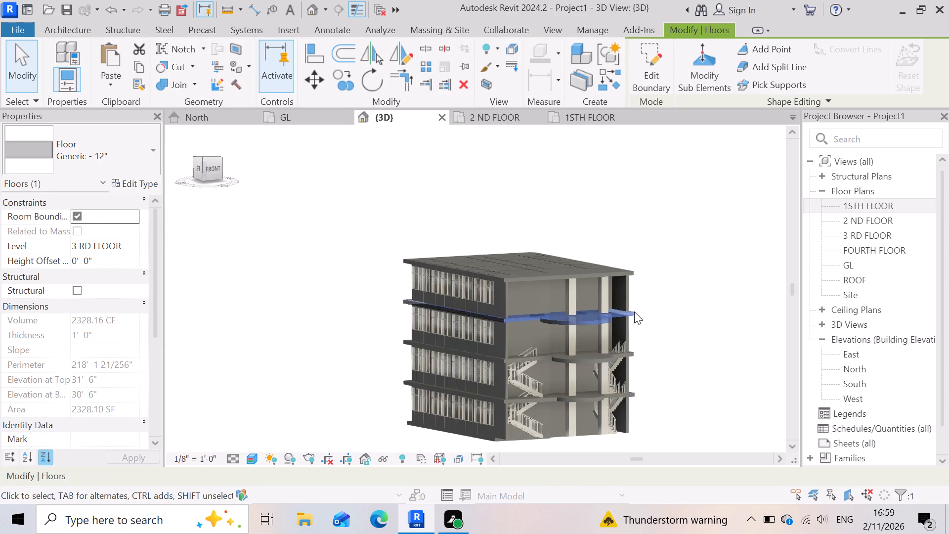
scroll(634, 311, down, 3)
click(421, 385)
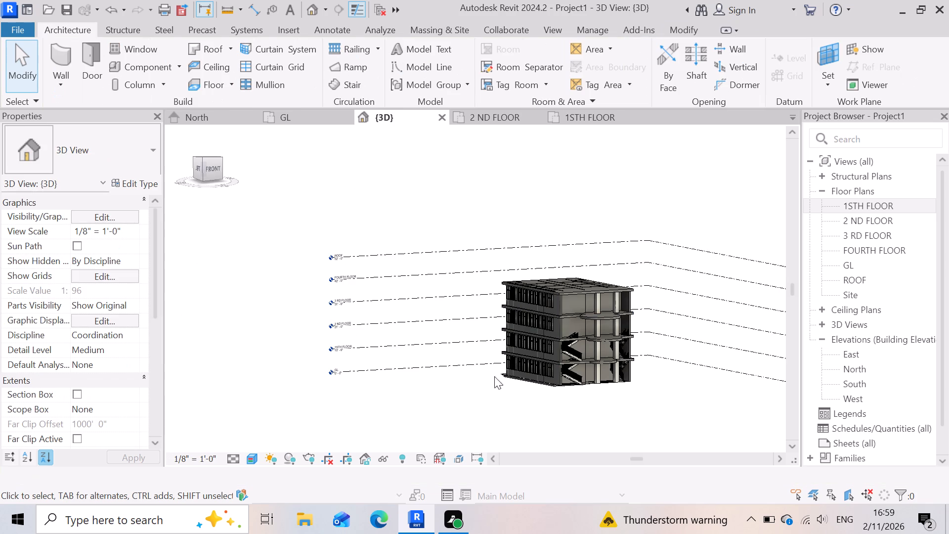
Examine the curved front projections of the slabs on the different floors, closing in on the 2 ND FLOOR slab.
scroll(667, 344, up, 8)
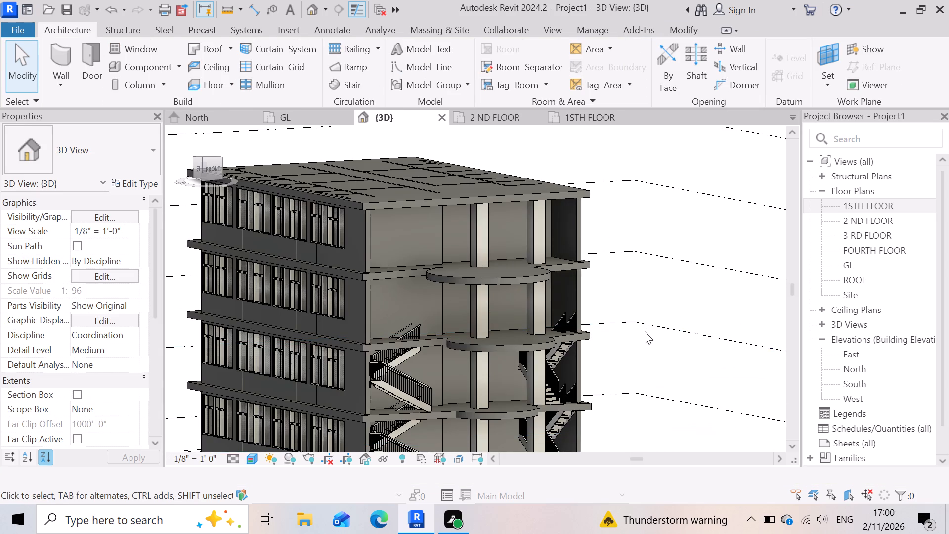
scroll(635, 413, up, 1)
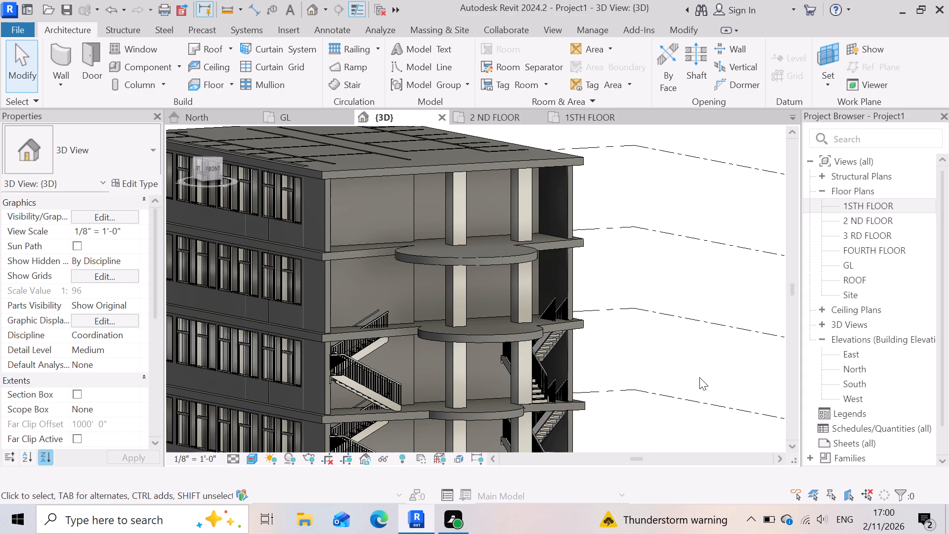
scroll(625, 365, down, 4)
scroll(581, 405, up, 1)
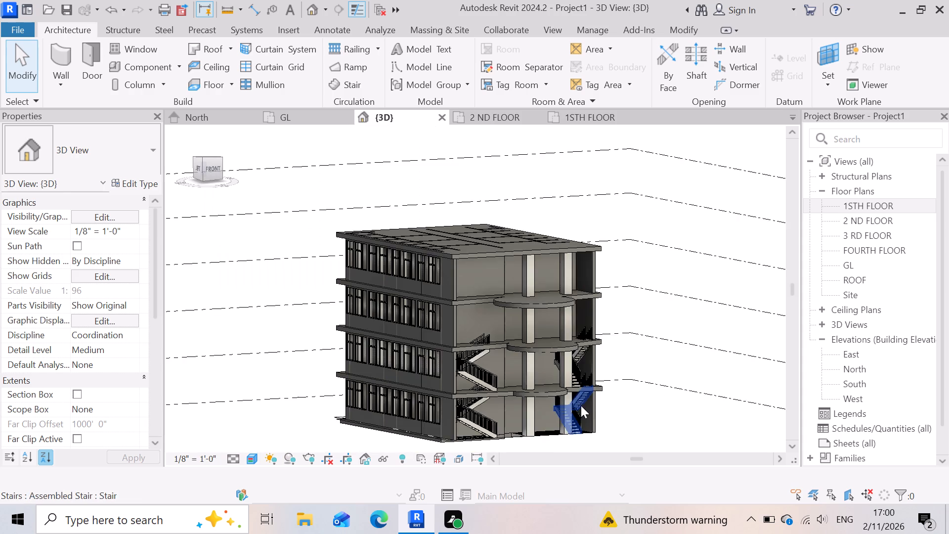
scroll(581, 405, up, 1)
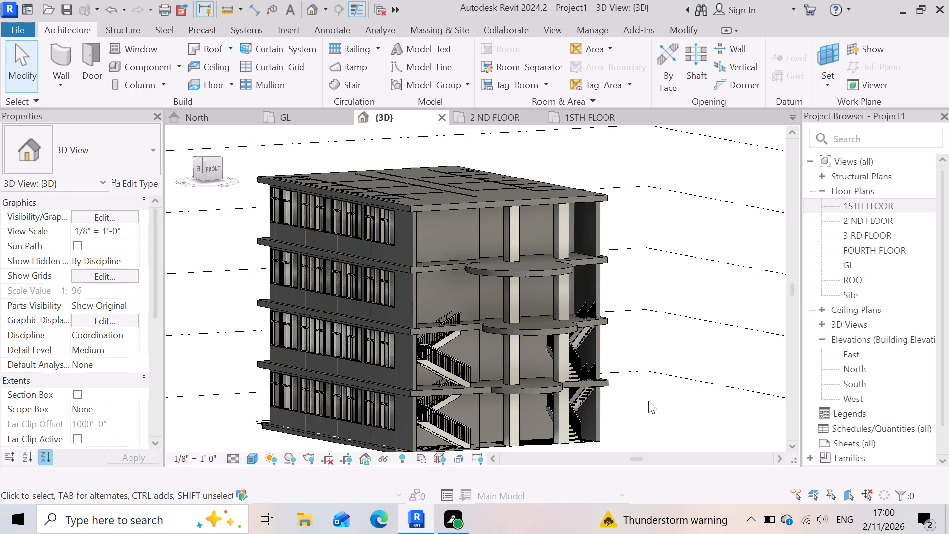
scroll(648, 401, up, 1)
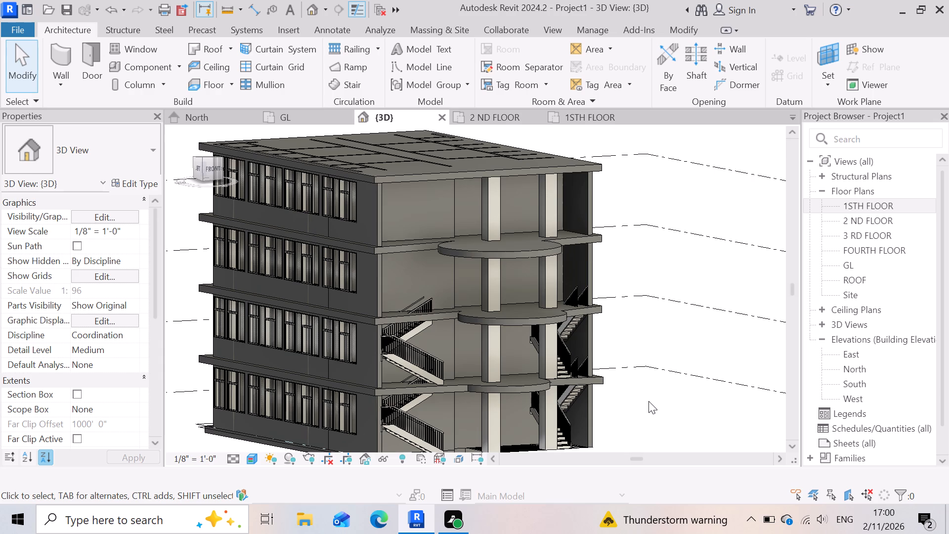
scroll(558, 346, up, 5)
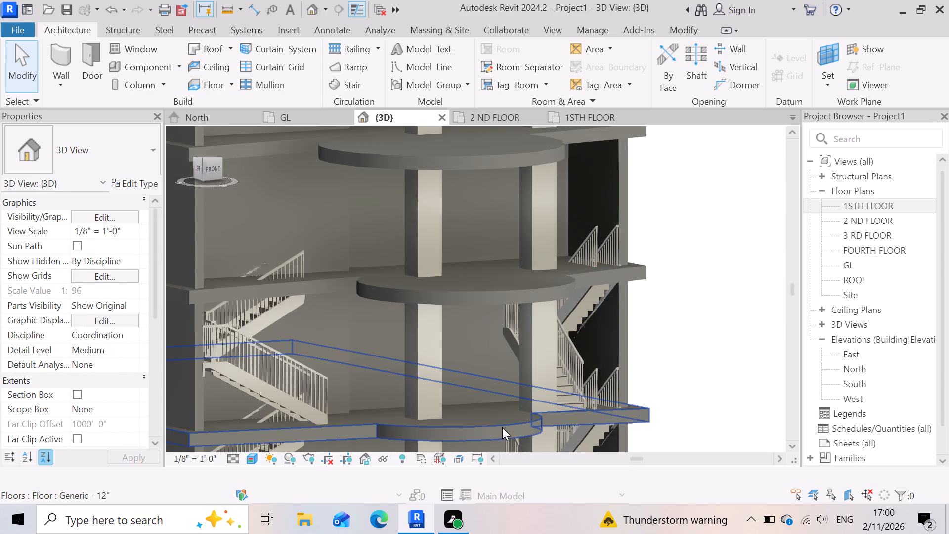
scroll(502, 429, up, 2)
scroll(560, 394, down, 2)
scroll(521, 447, up, 2)
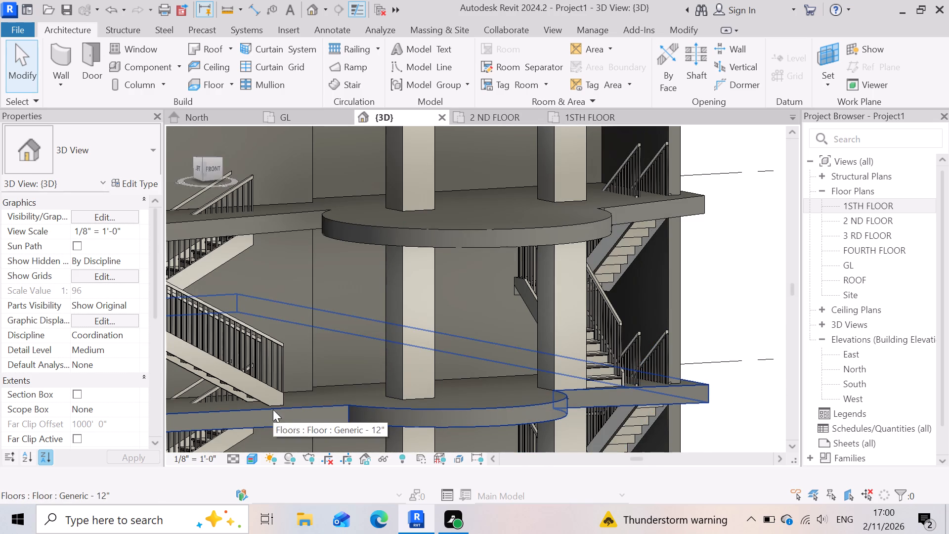
Open the 2 ND FLOOR slab's boundary sketch for editing and delete its front arc.
click(392, 237)
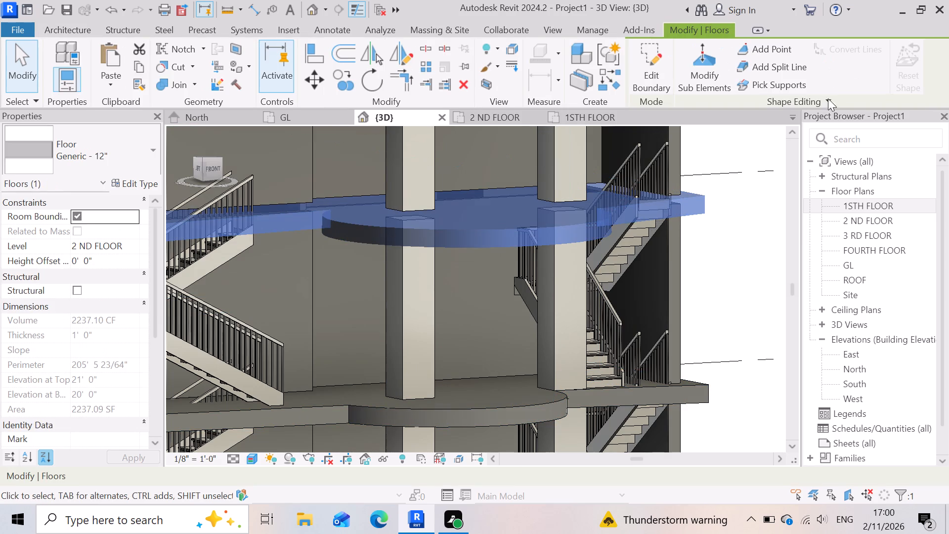
click(649, 51)
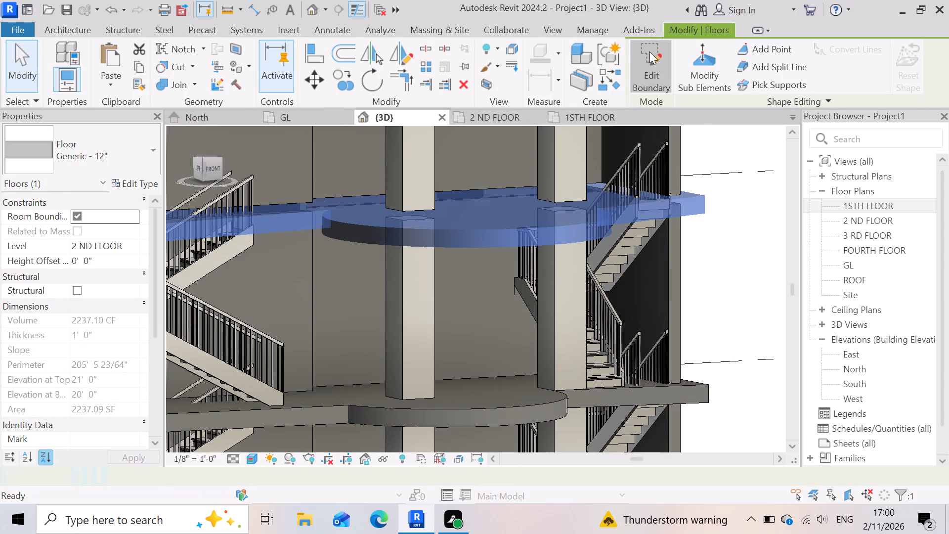
scroll(330, 250, up, 2)
scroll(334, 248, down, 2)
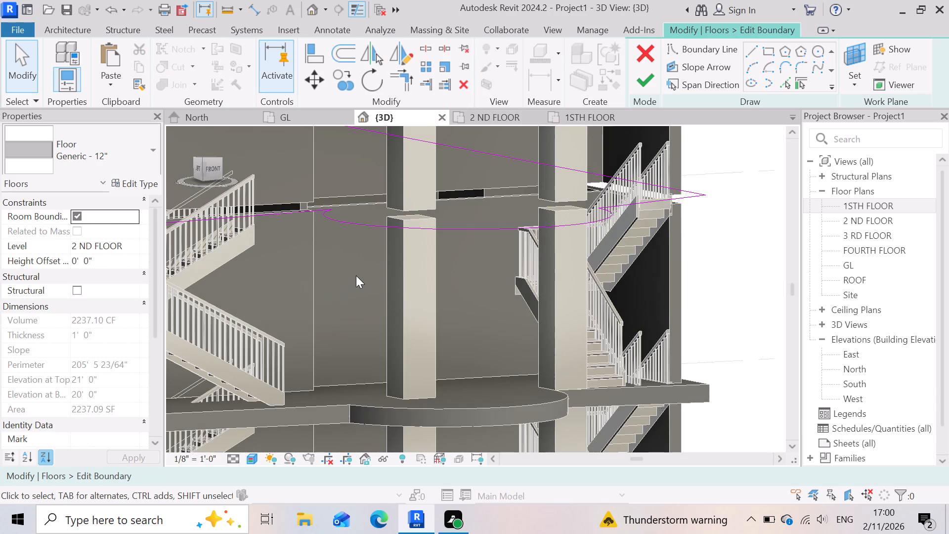
scroll(356, 275, down, 1)
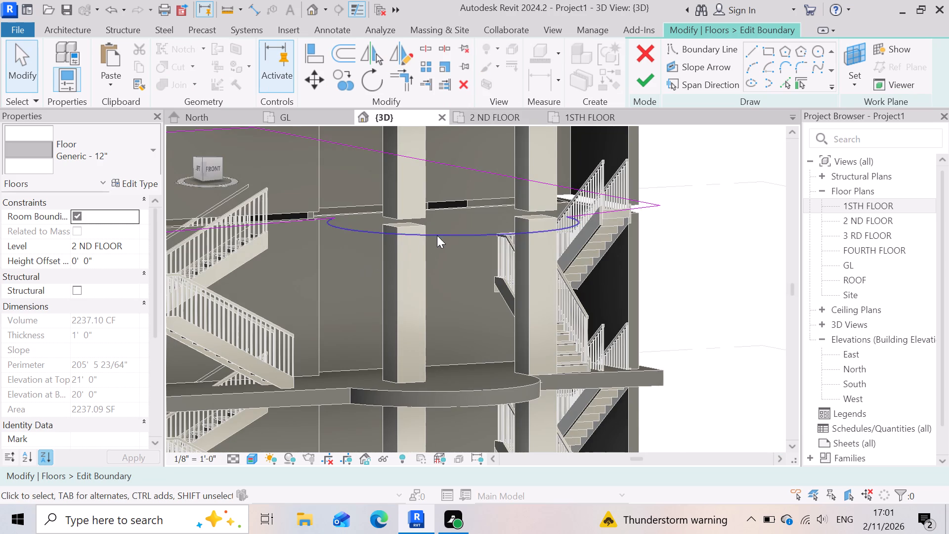
click(446, 230)
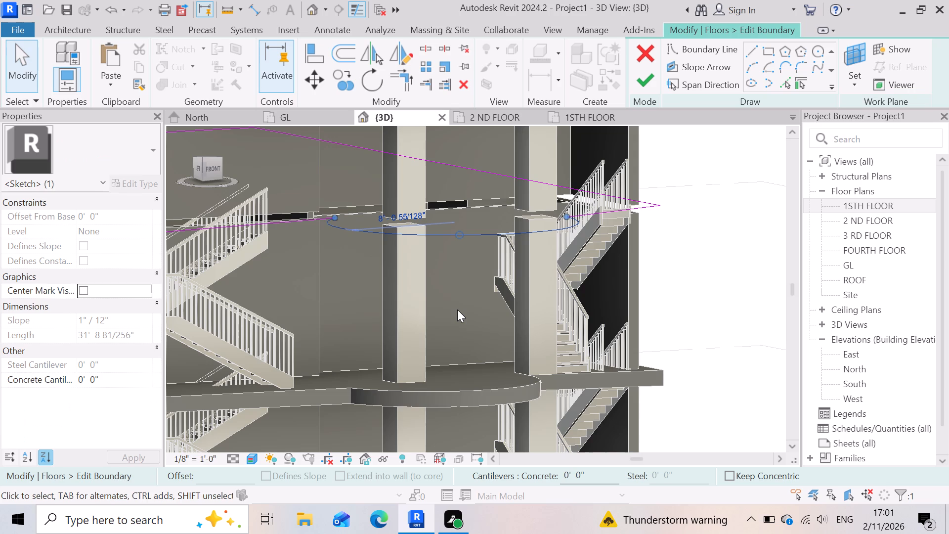
key(Delete)
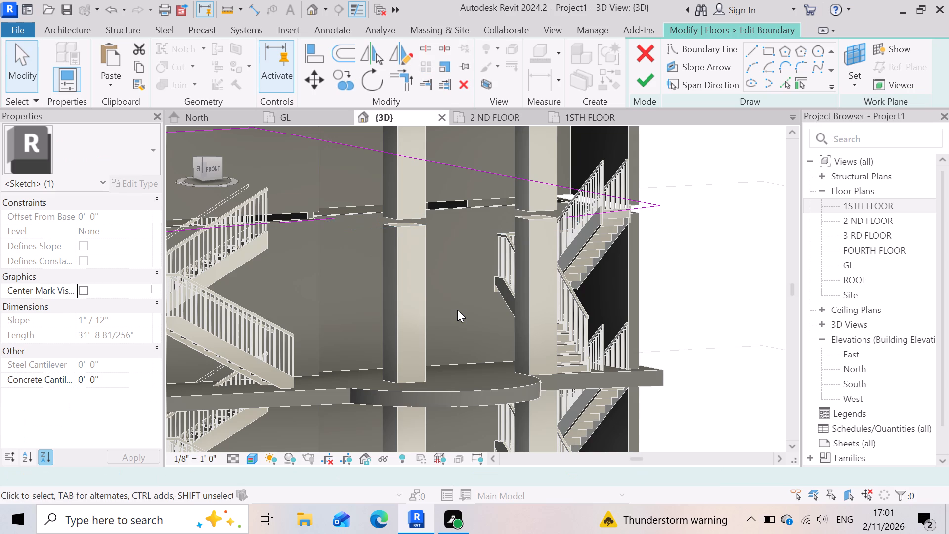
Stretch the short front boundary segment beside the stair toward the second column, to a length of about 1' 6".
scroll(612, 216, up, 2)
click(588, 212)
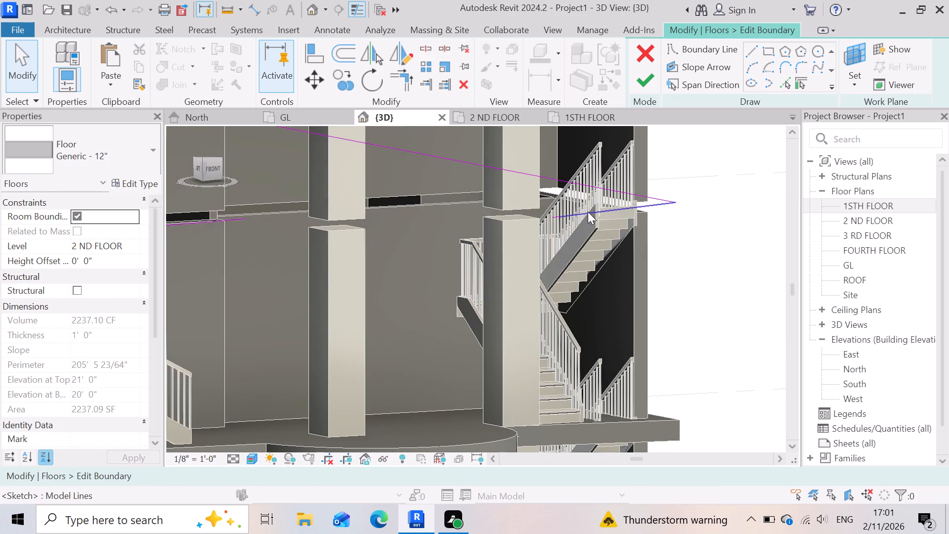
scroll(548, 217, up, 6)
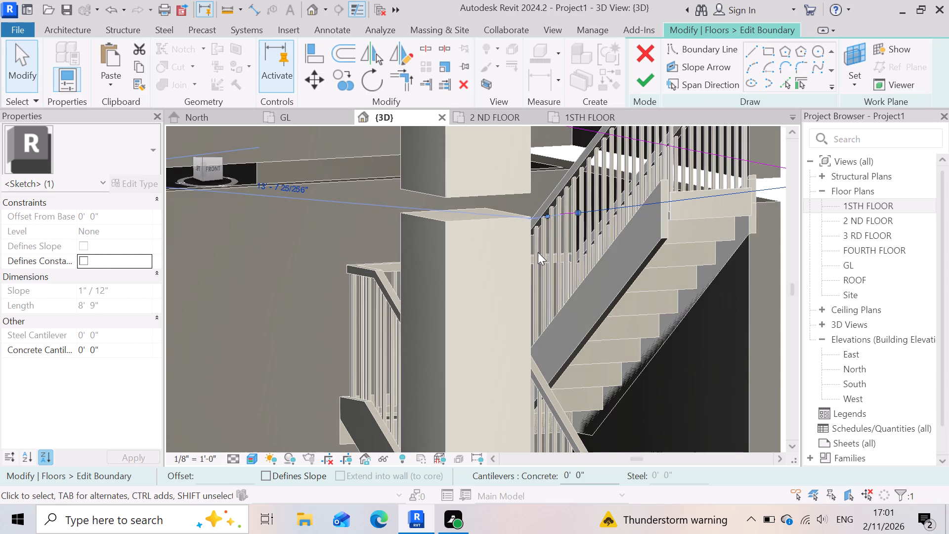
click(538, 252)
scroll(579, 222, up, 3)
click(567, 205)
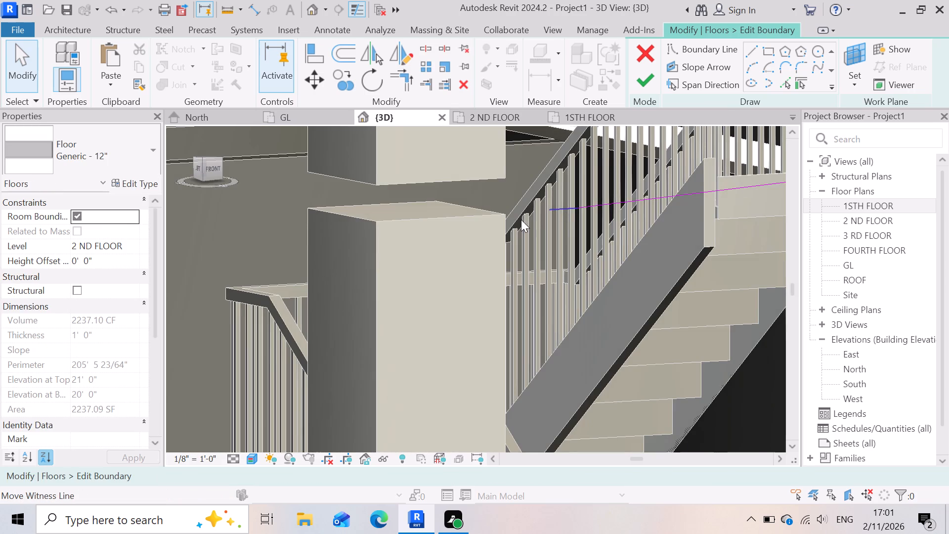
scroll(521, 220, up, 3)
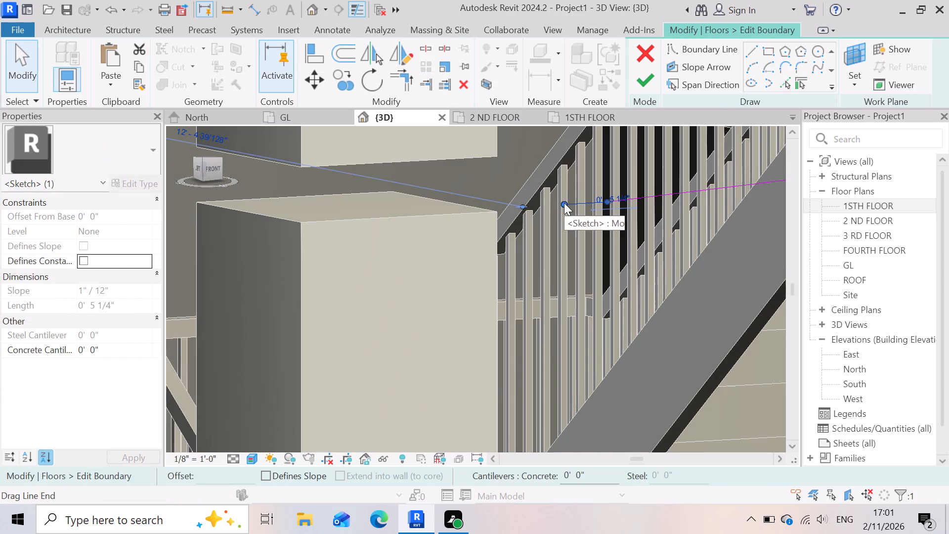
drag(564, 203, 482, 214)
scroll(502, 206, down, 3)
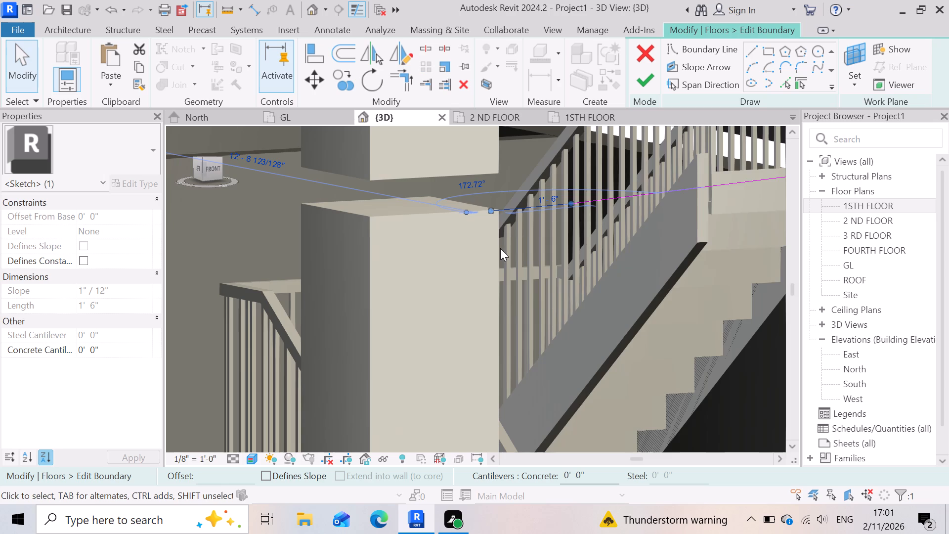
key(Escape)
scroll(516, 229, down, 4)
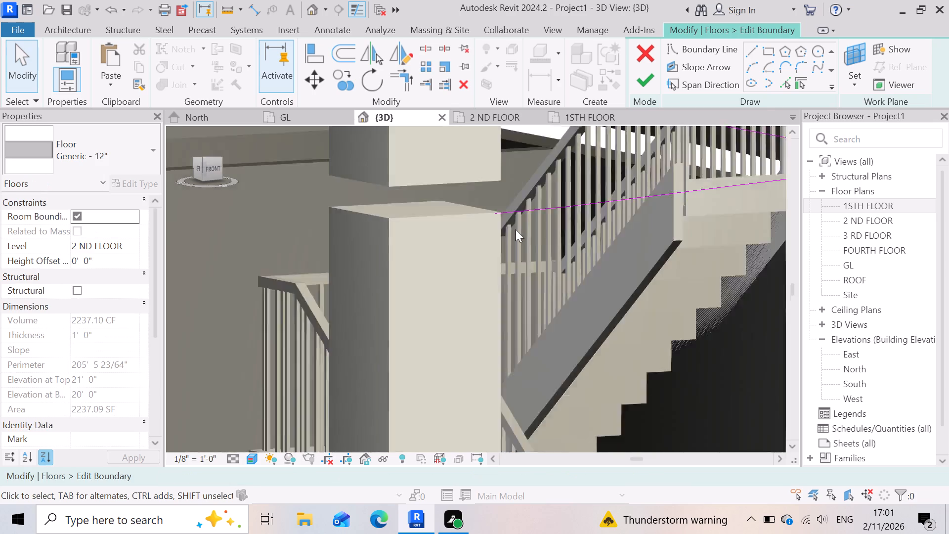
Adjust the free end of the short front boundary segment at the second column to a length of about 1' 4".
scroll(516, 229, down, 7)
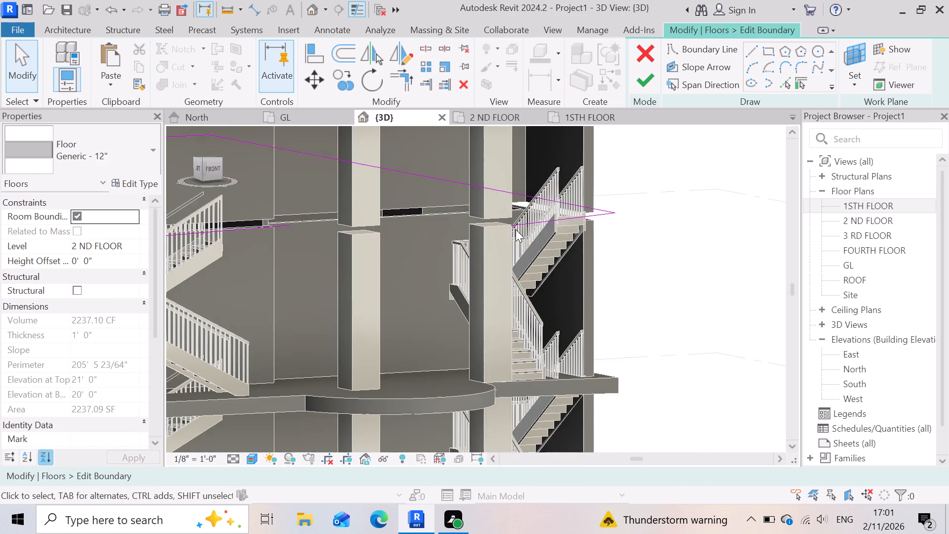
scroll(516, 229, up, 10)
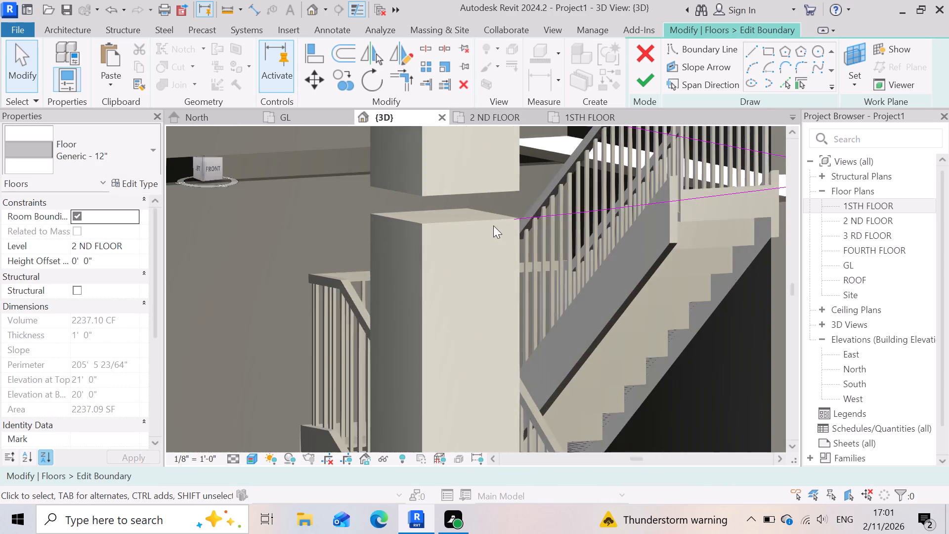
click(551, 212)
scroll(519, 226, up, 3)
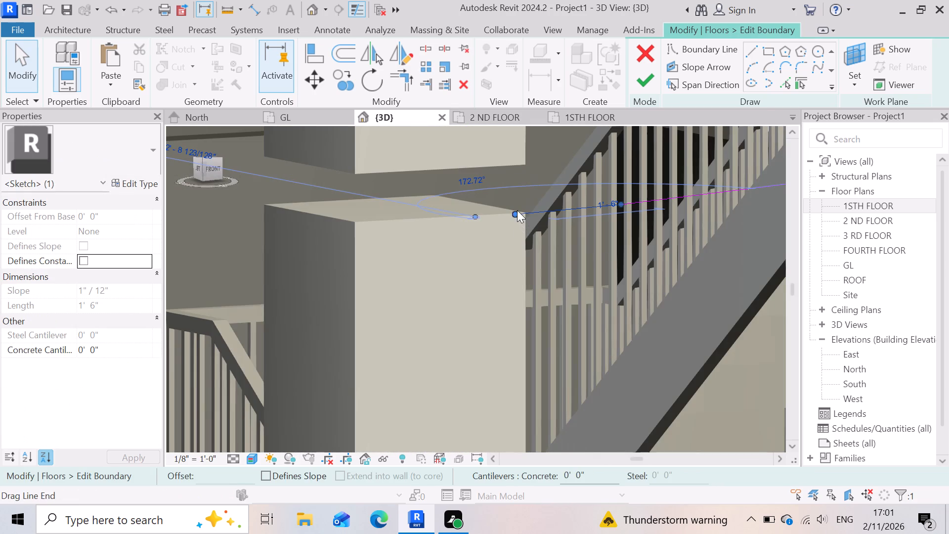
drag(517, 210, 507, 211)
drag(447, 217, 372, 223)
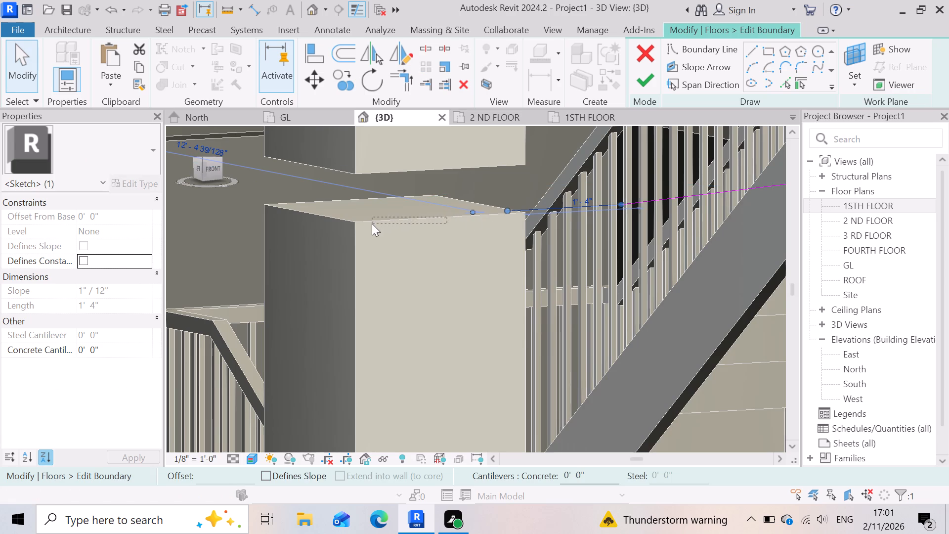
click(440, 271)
Extend the short front boundary segment's free end across the second column's face to its far corner, about 3' 3 1/2" long.
scroll(537, 187, up, 3)
click(534, 216)
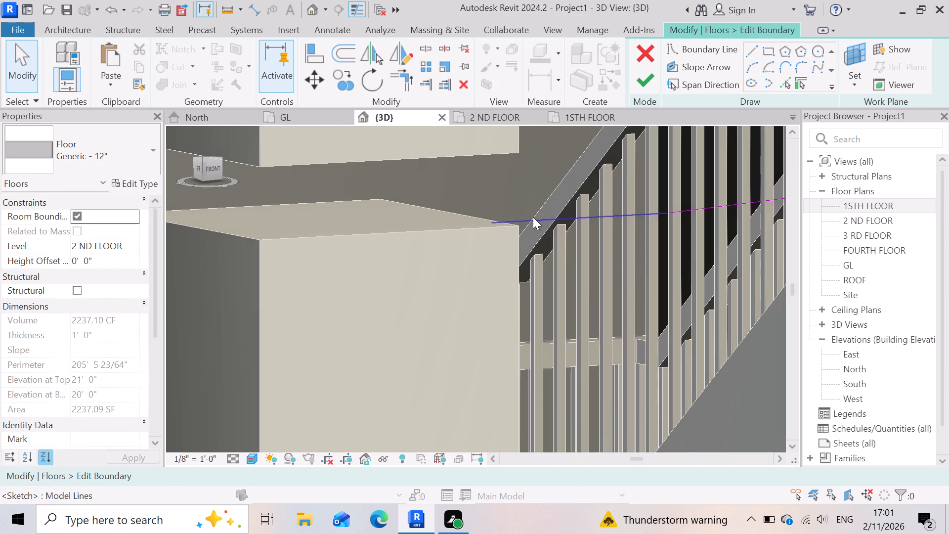
scroll(460, 240, up, 3)
drag(507, 212, 286, 234)
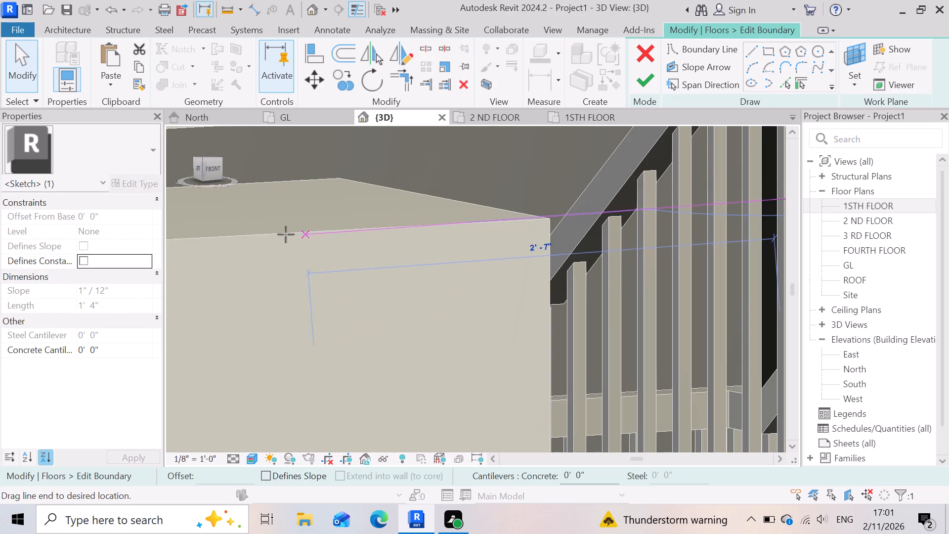
drag(286, 234, 214, 236)
scroll(430, 312, down, 3)
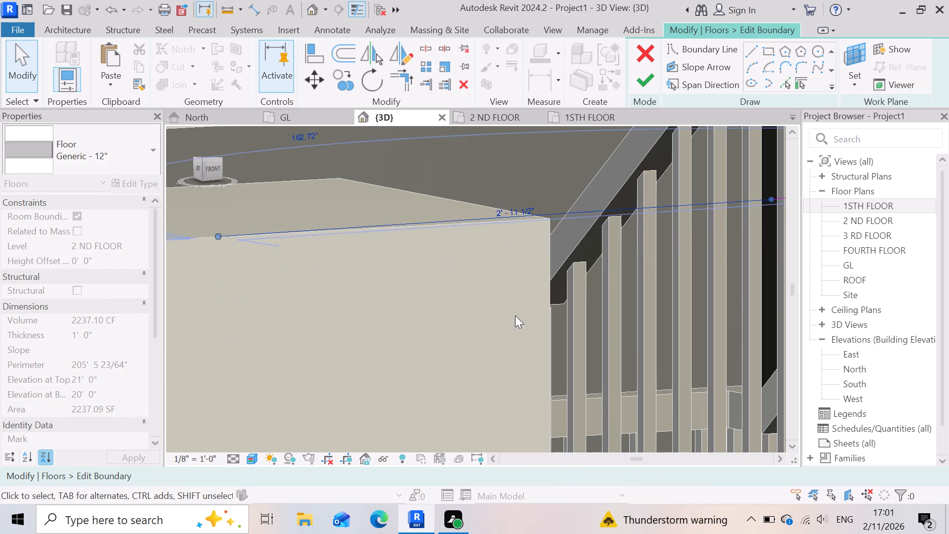
scroll(515, 315, down, 4)
scroll(374, 300, up, 9)
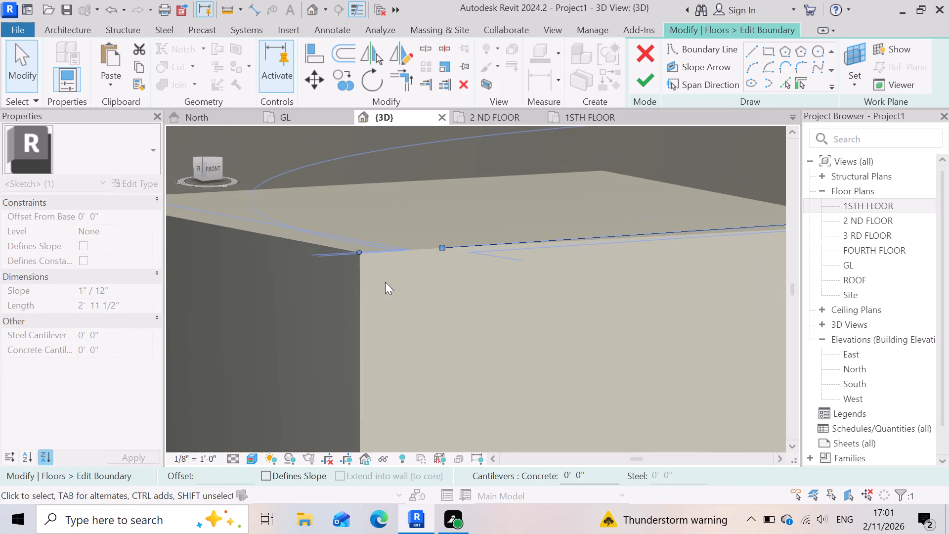
scroll(451, 240, up, 3)
drag(433, 247, 416, 246)
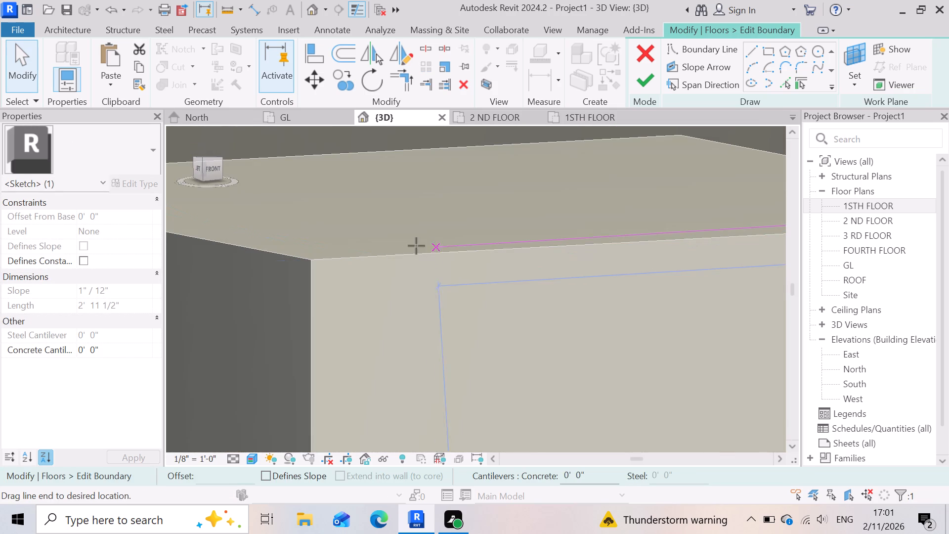
drag(416, 246, 311, 261)
scroll(434, 256, down, 20)
scroll(434, 256, down, 3)
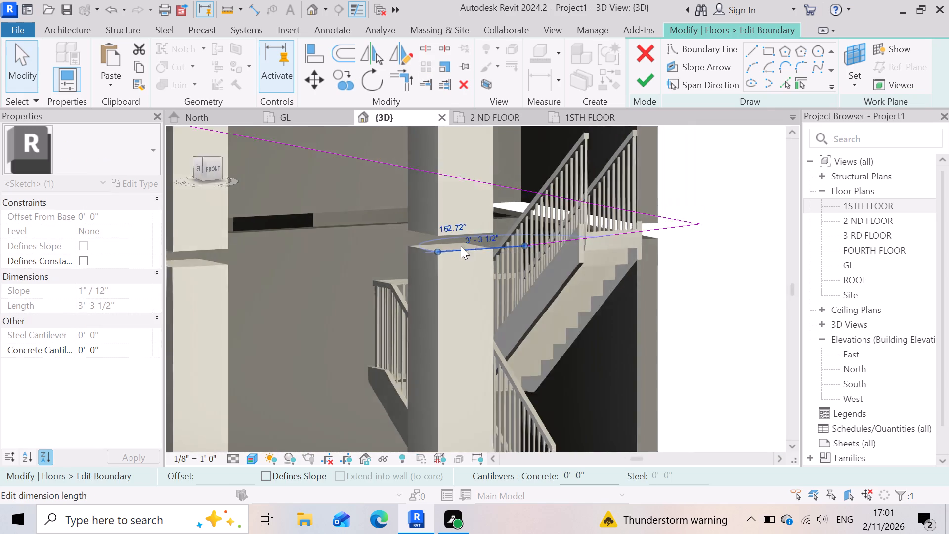
scroll(461, 246, down, 4)
click(690, 373)
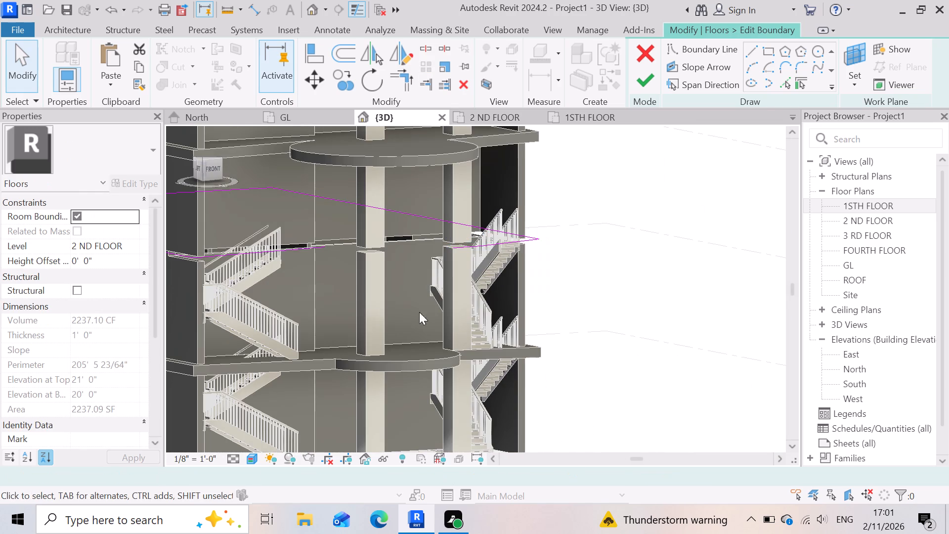
Draw an outward-bulging boundary arc of about 7' radius from the opposite front segment's free end to the short segment's end at the second column.
scroll(279, 256, up, 3)
scroll(301, 253, down, 2)
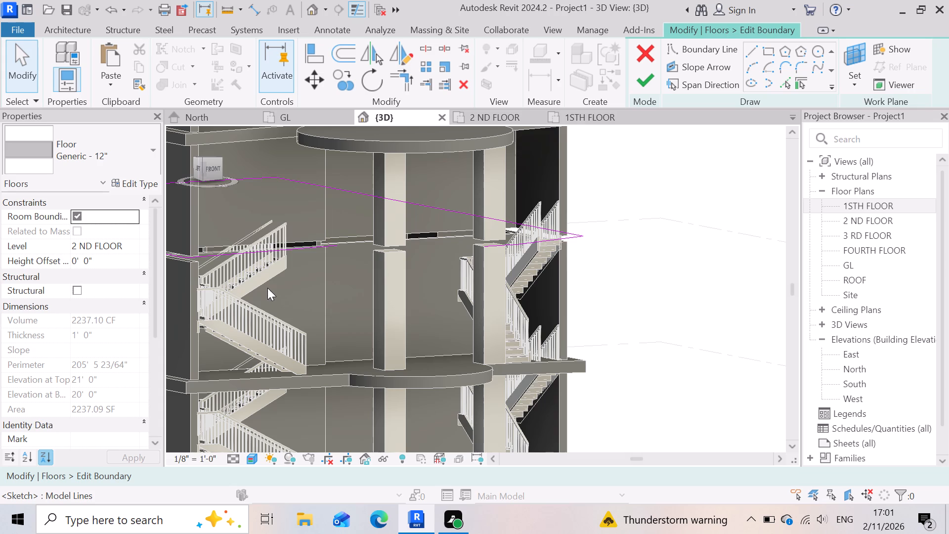
scroll(274, 322, up, 4)
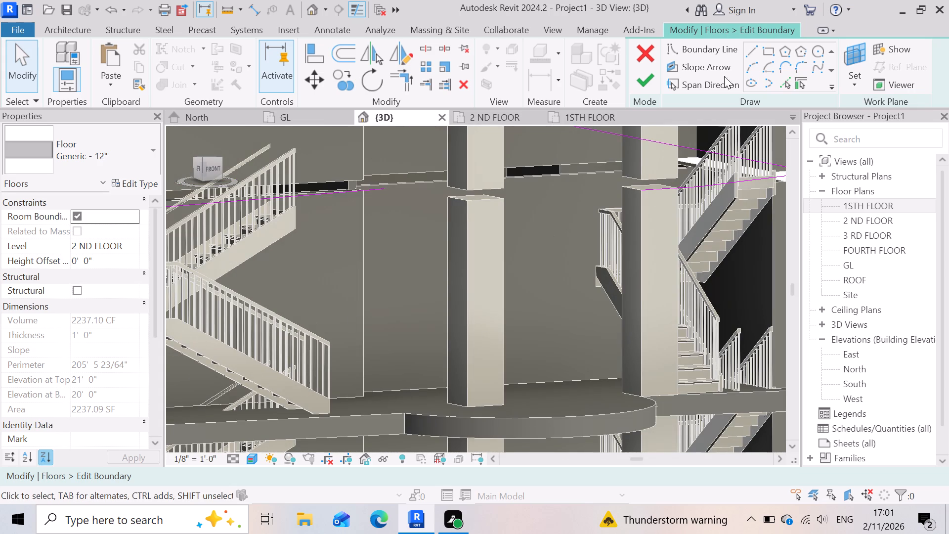
click(749, 69)
scroll(397, 180, up, 4)
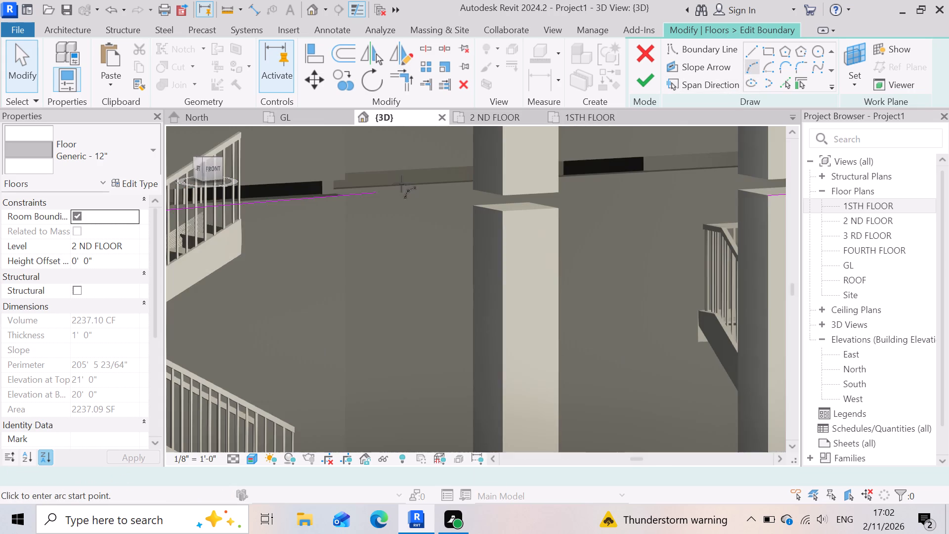
scroll(401, 184, up, 2)
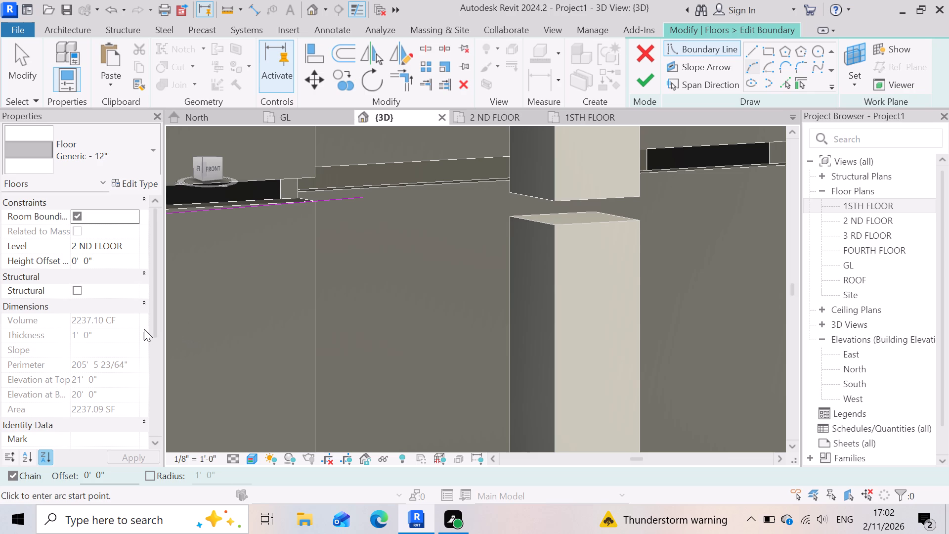
scroll(371, 204, up, 9)
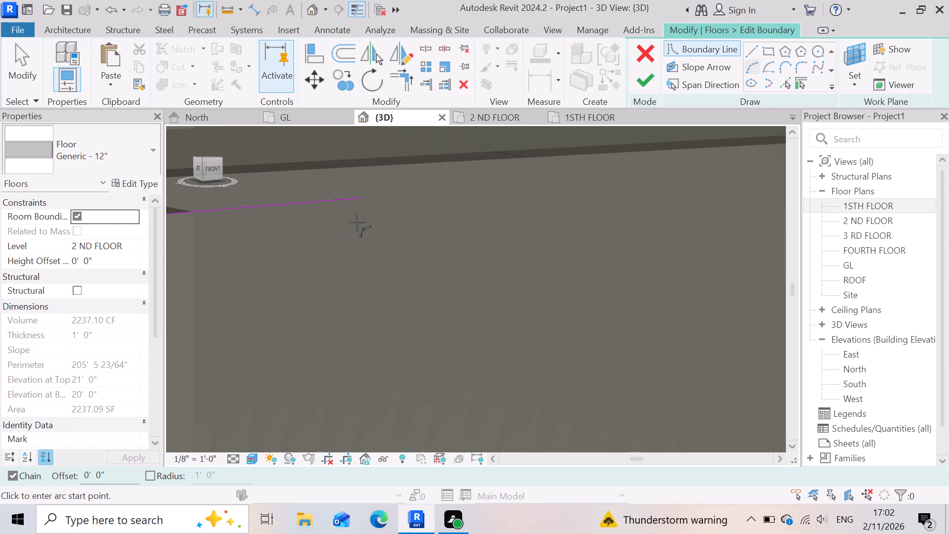
click(367, 197)
scroll(356, 236, down, 14)
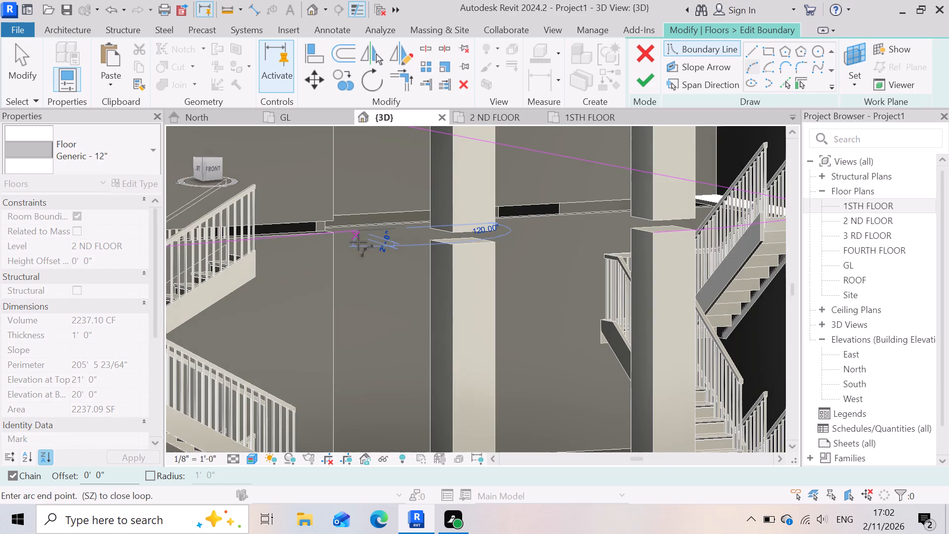
scroll(630, 243, up, 3)
scroll(674, 234, up, 9)
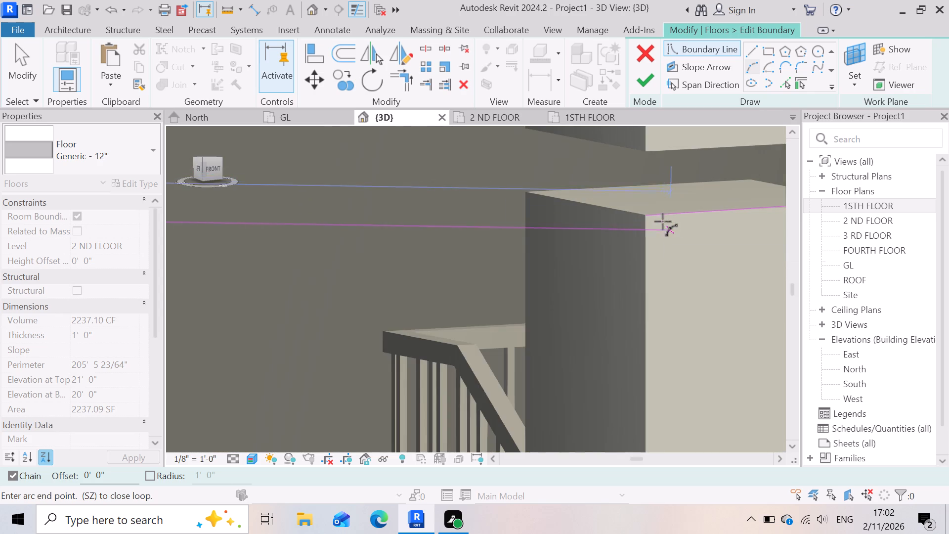
scroll(660, 217, up, 18)
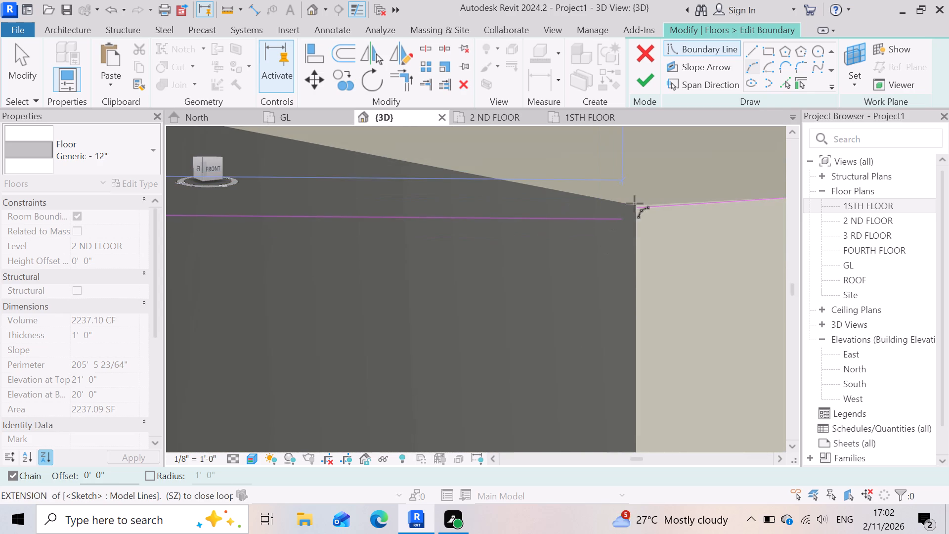
scroll(635, 204, up, 18)
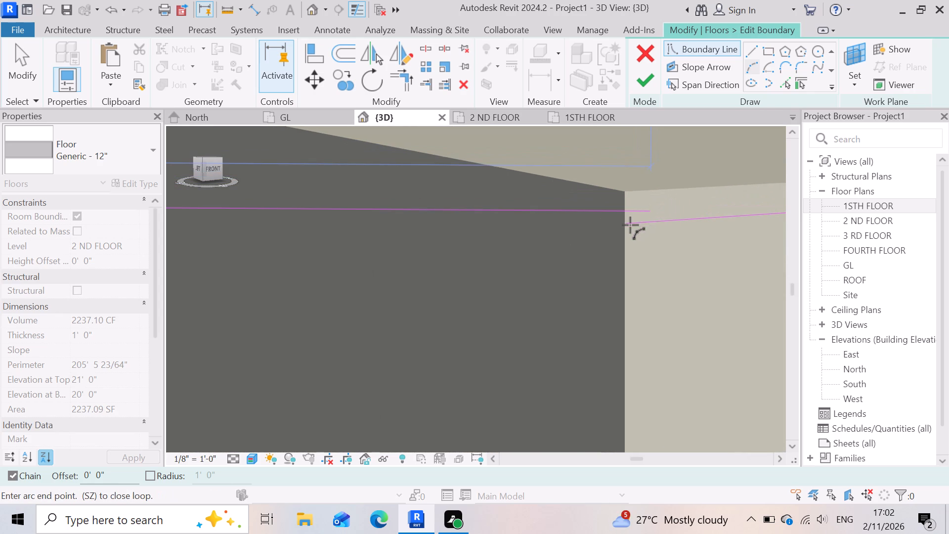
scroll(630, 225, up, 10)
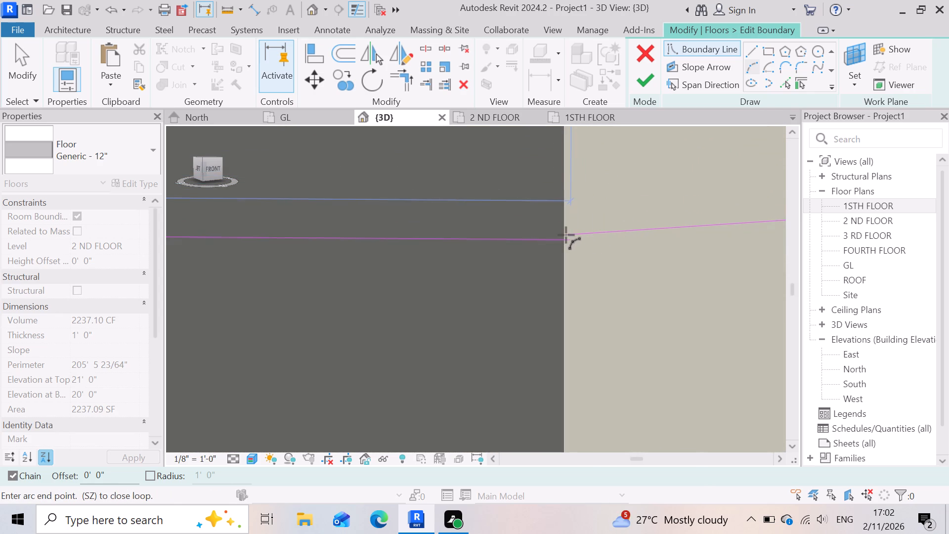
click(569, 235)
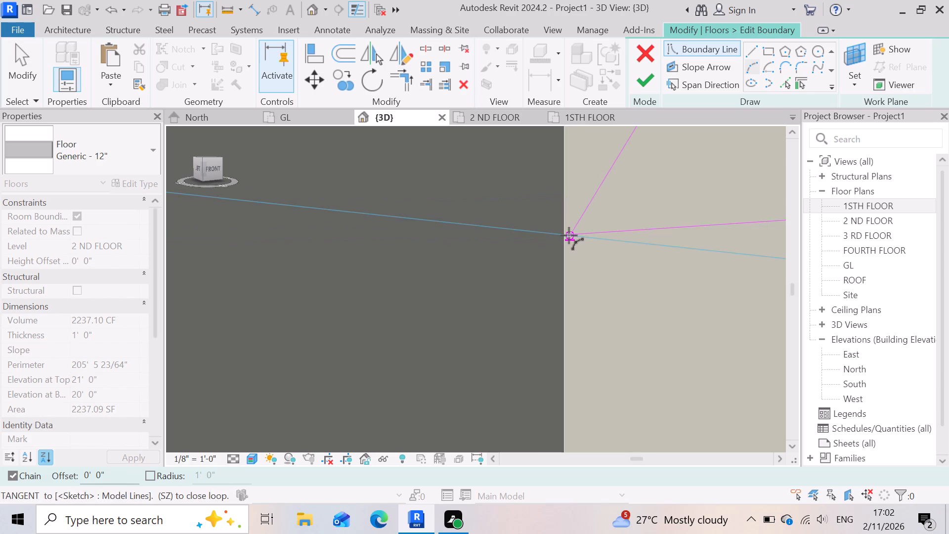
scroll(572, 257, down, 20)
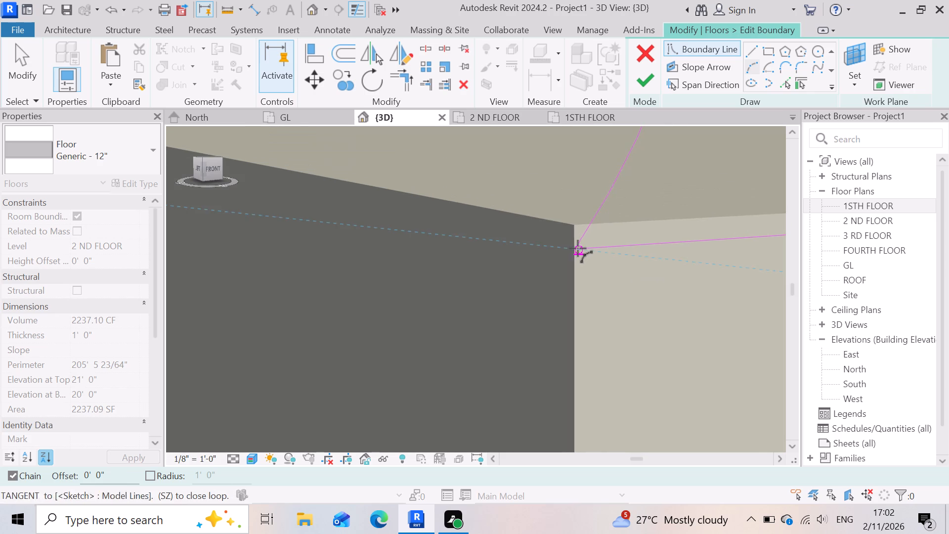
scroll(578, 248, down, 20)
scroll(578, 248, down, 8)
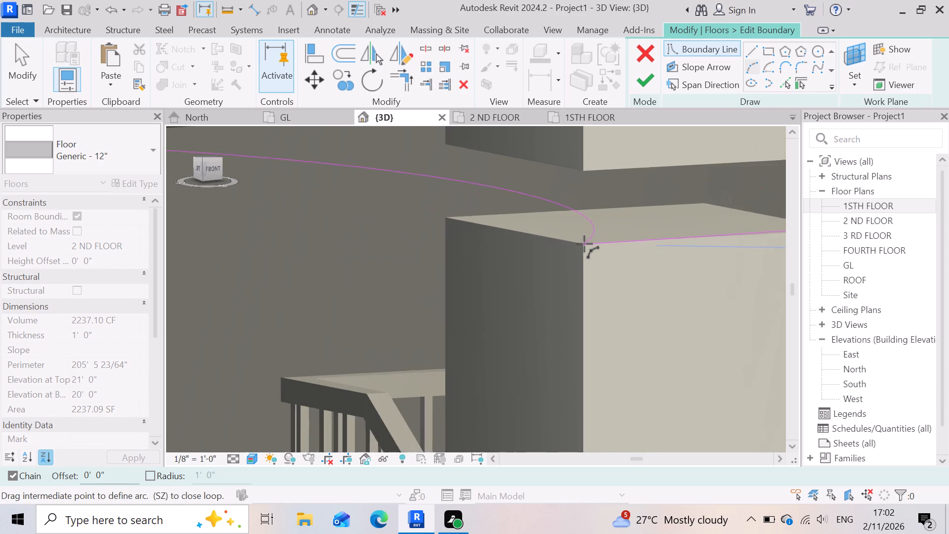
scroll(584, 244, down, 14)
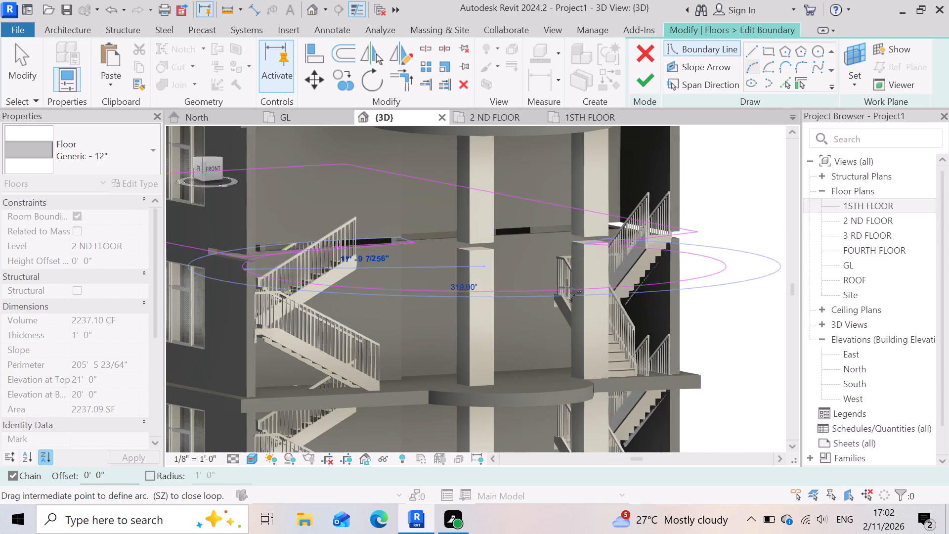
click(526, 257)
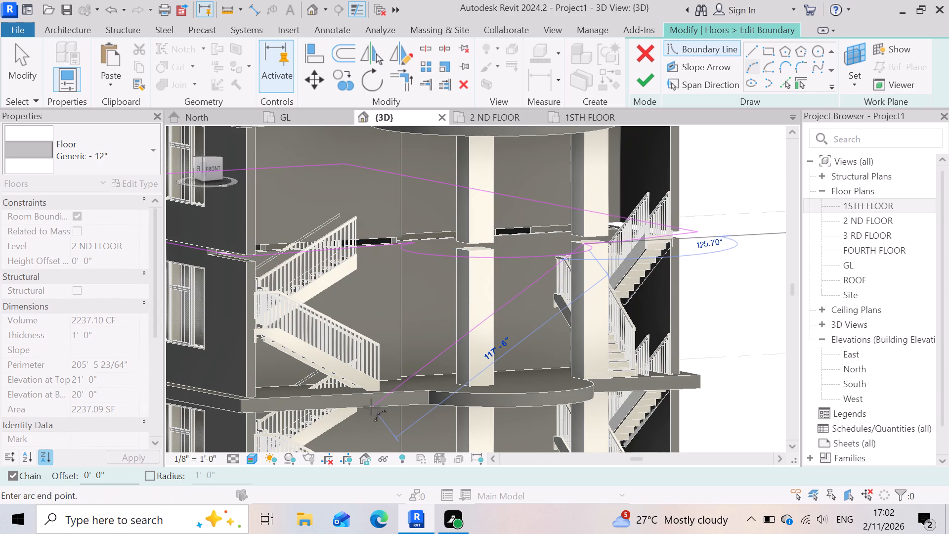
key(Escape)
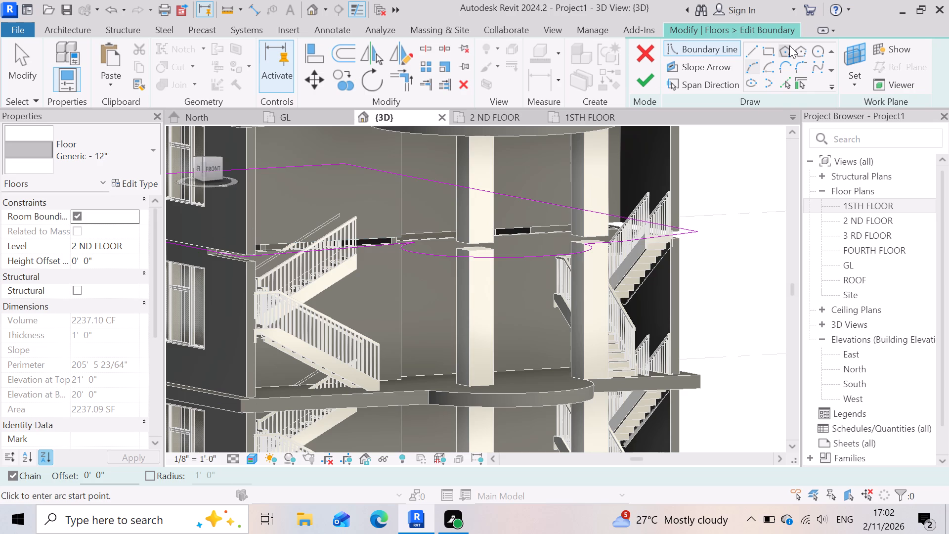
Trim the side boundary line and the long front boundary line to a corner at the wall end beside the stair.
click(393, 77)
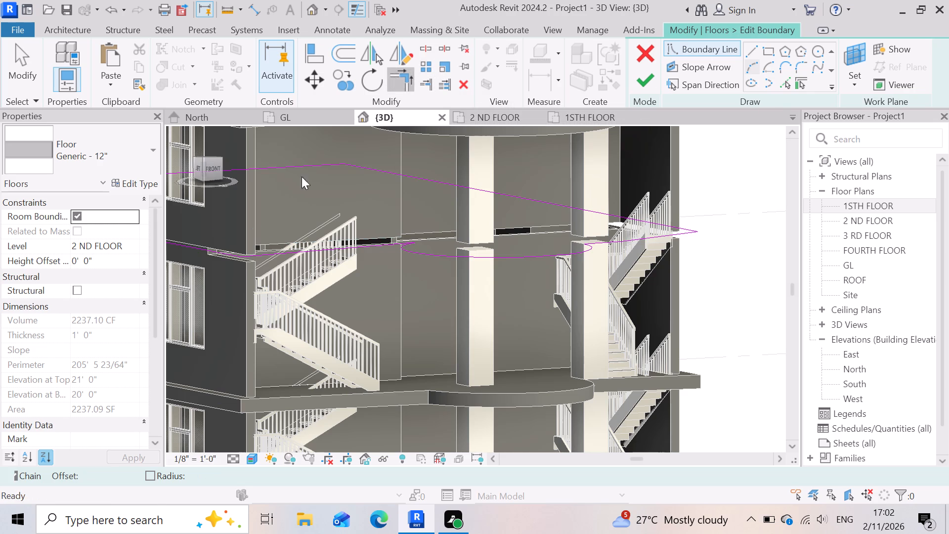
scroll(226, 277, up, 9)
click(248, 233)
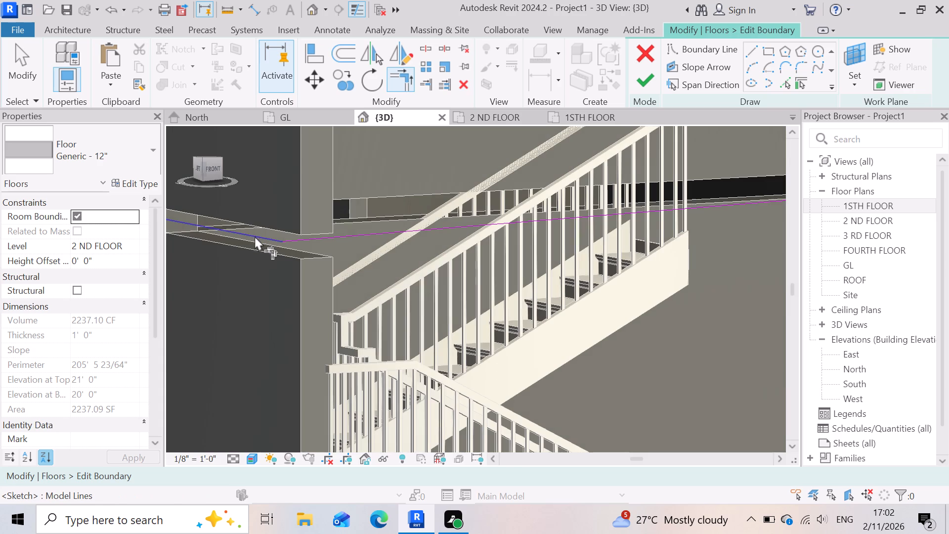
click(333, 236)
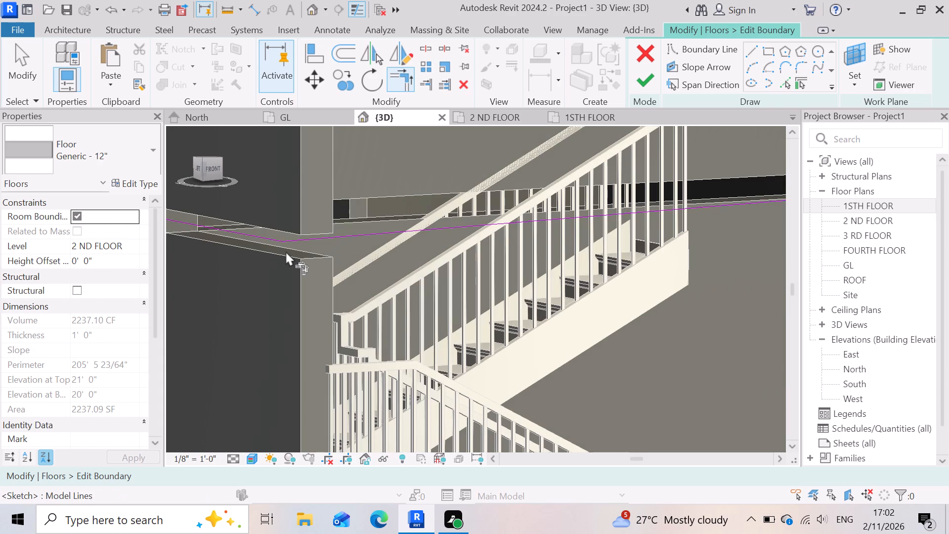
Trim the new arc and the long front boundary segment to a corner where they meet.
scroll(286, 251, down, 8)
scroll(421, 226, up, 14)
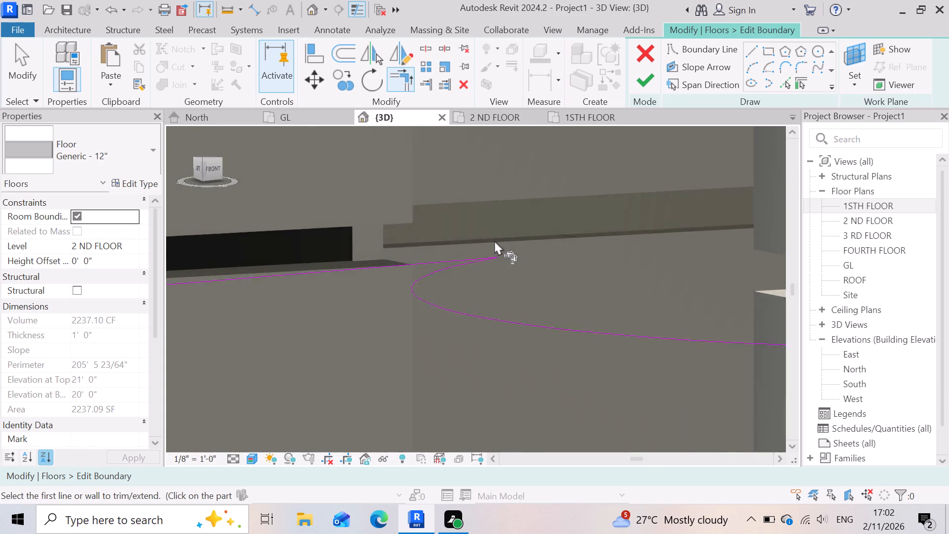
scroll(494, 240, up, 5)
click(467, 271)
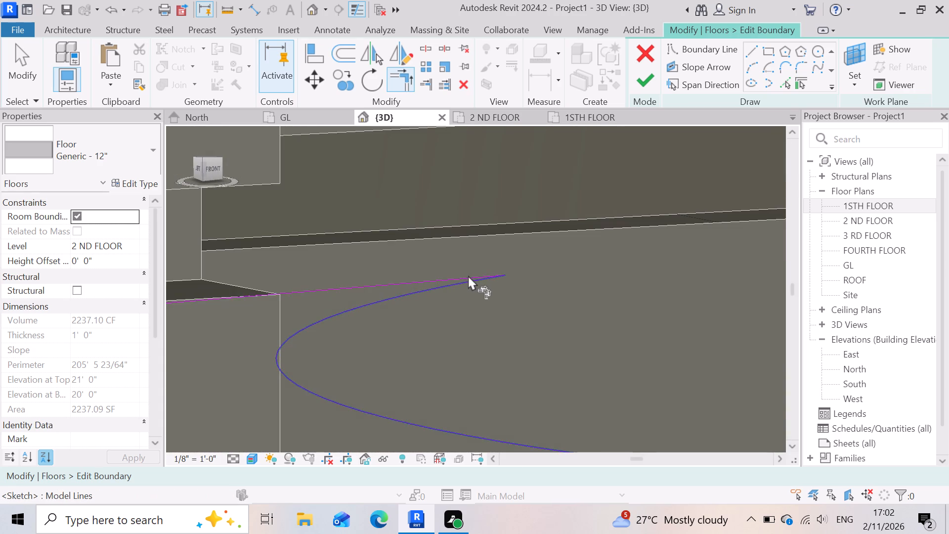
click(468, 274)
click(467, 278)
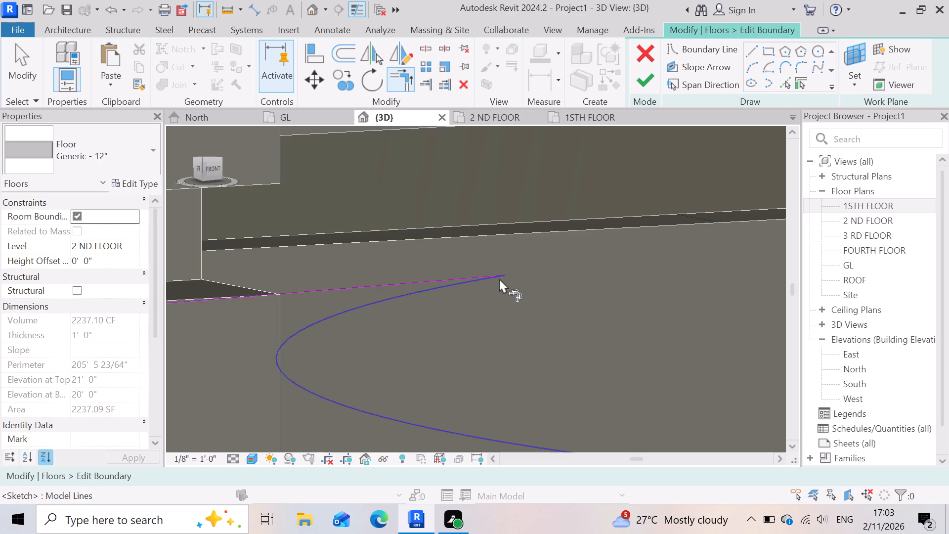
click(499, 278)
click(478, 271)
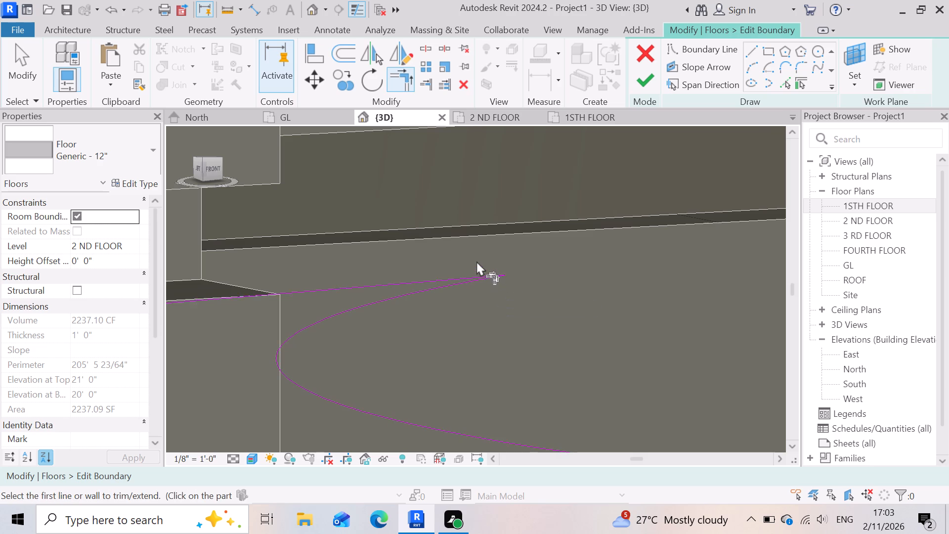
Trim the arc and the short front boundary segment to a corner at the second column.
scroll(476, 260, down, 20)
scroll(476, 260, down, 3)
scroll(611, 240, up, 14)
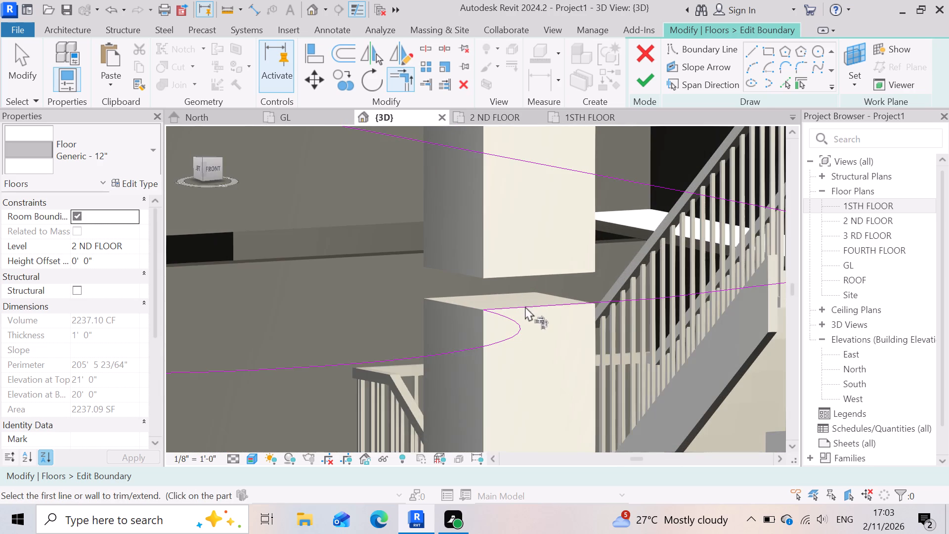
click(528, 306)
click(509, 319)
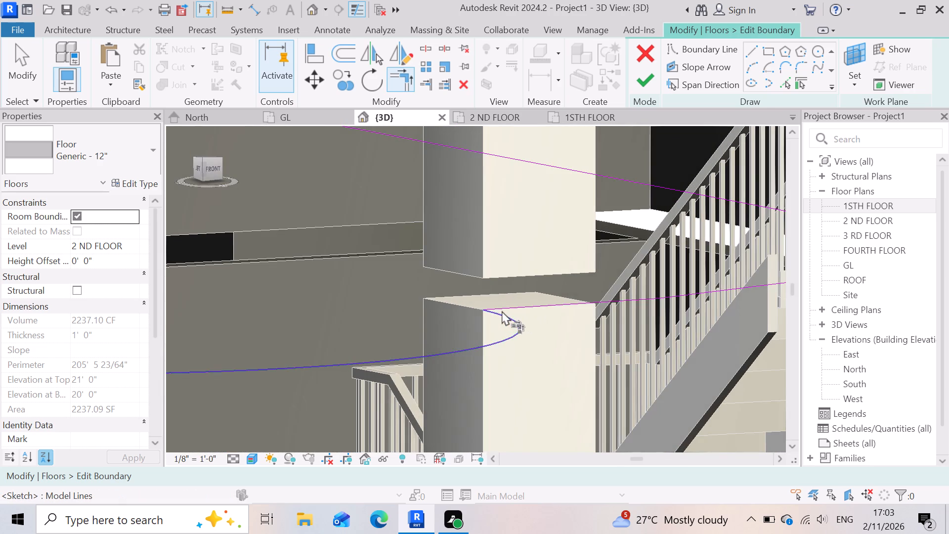
scroll(502, 311, up, 4)
click(485, 311)
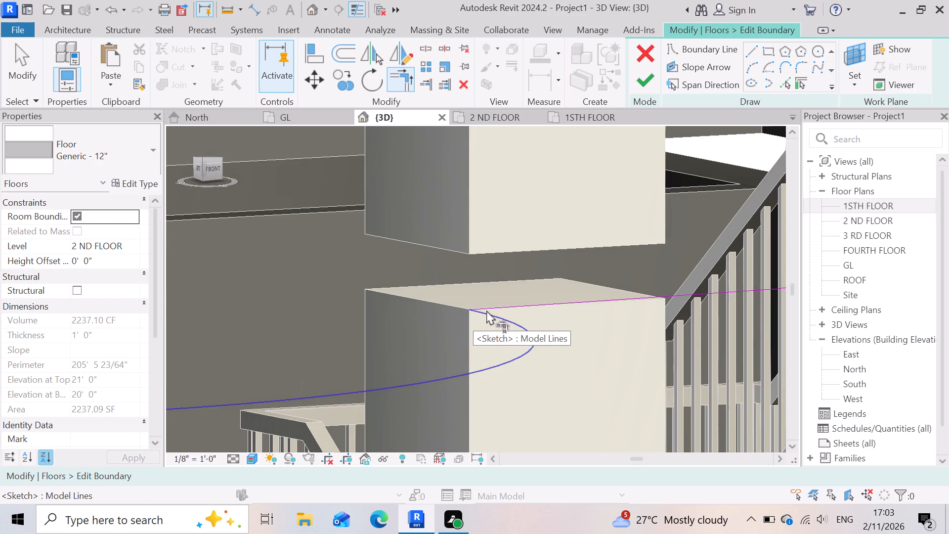
click(488, 307)
scroll(412, 313, down, 7)
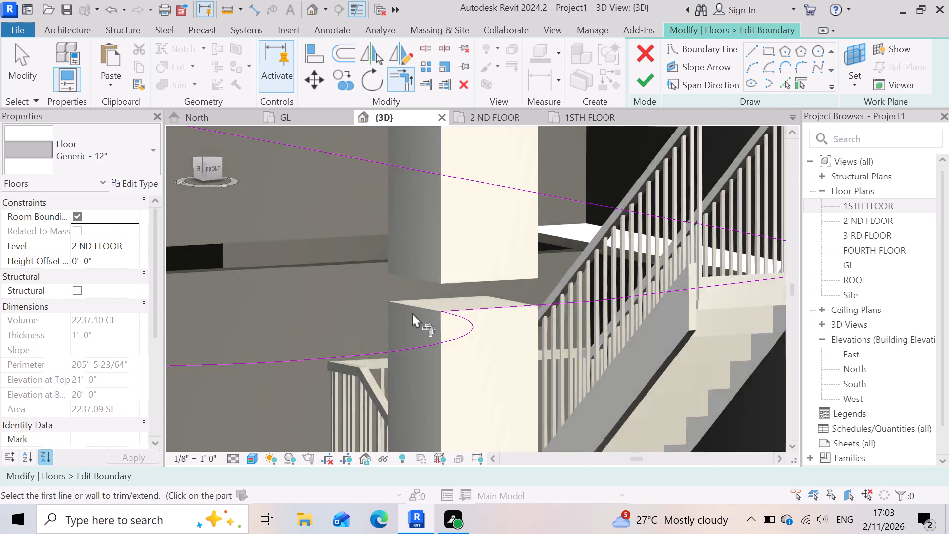
Trim the side boundary line and the short front segment to a corner at the slab's outer corner beyond the second column.
scroll(412, 313, down, 4)
scroll(604, 311, up, 8)
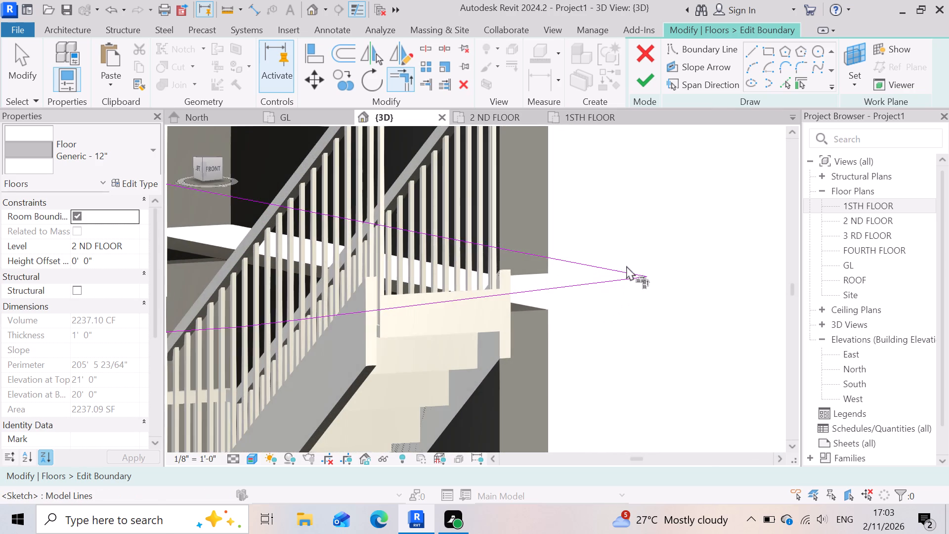
click(626, 271)
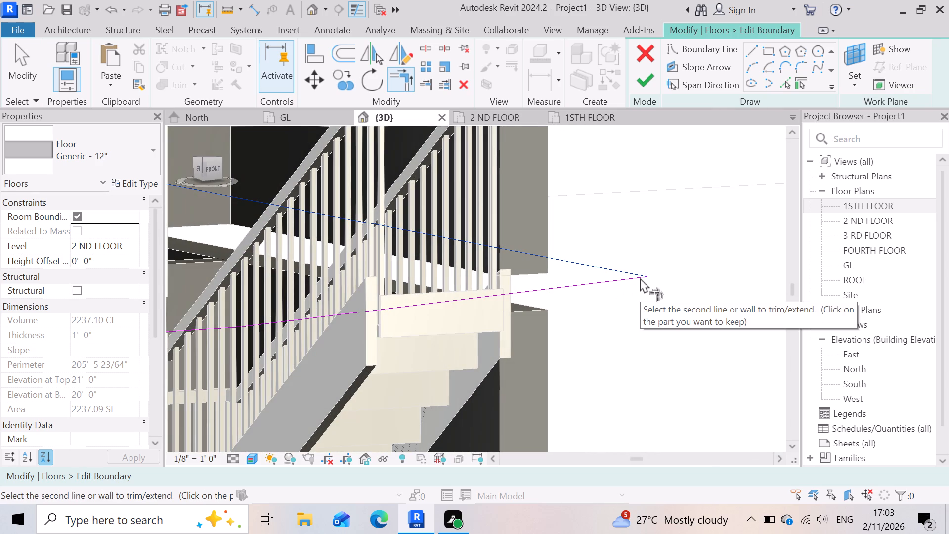
double_click(639, 276)
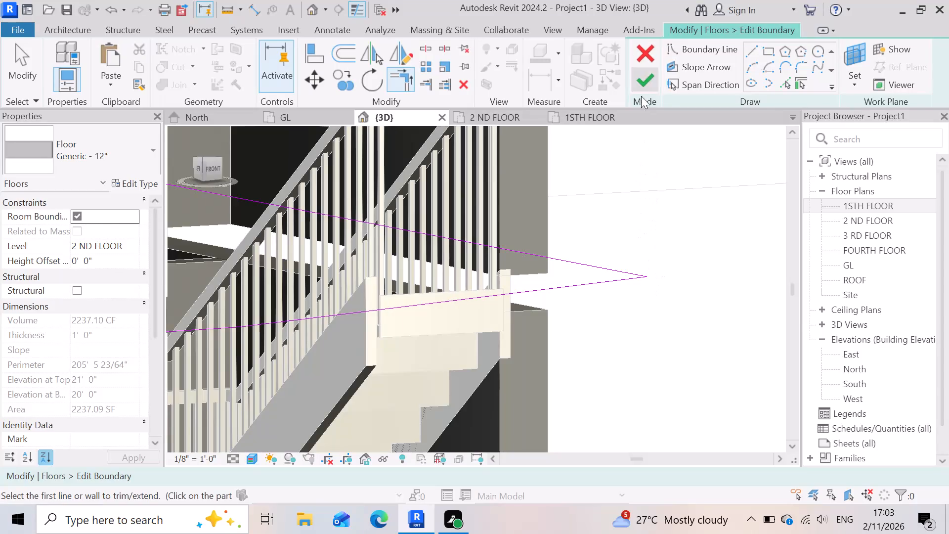
Finish the 2 ND FLOOR slab's boundary edit, attach the walls below to its bottom, and deselect the slab.
click(646, 77)
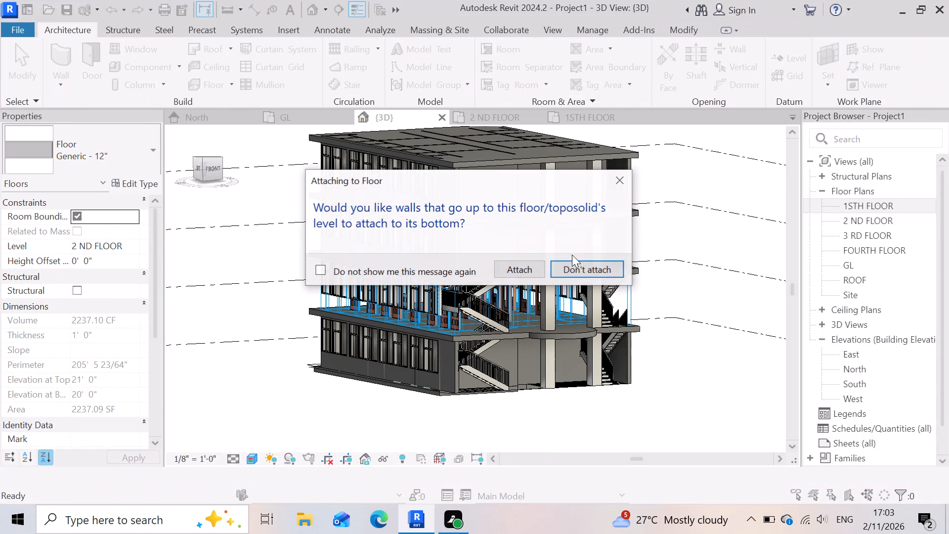
click(521, 271)
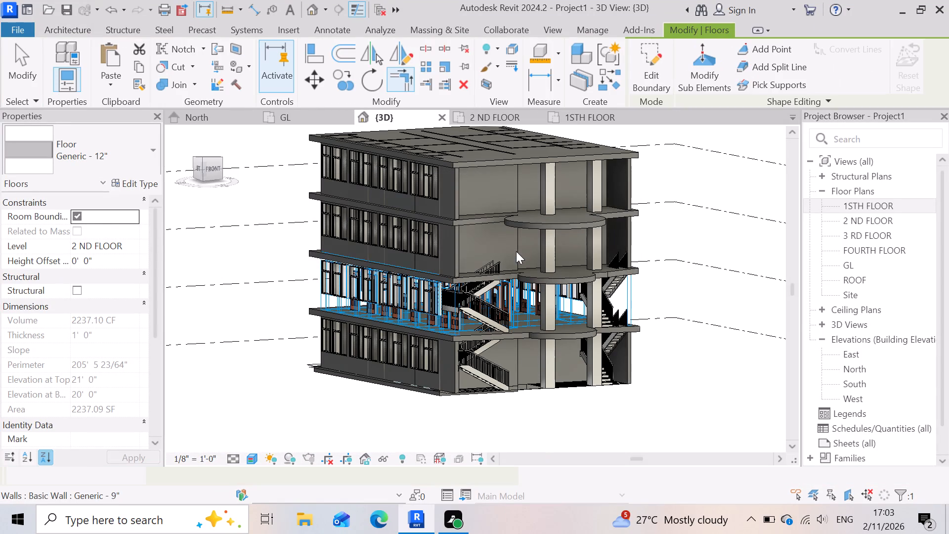
scroll(646, 356, down, 9)
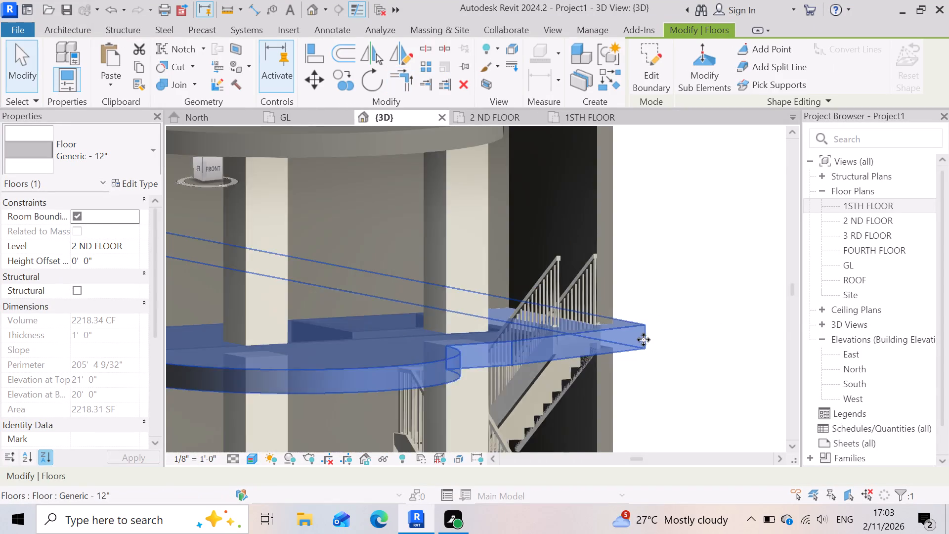
scroll(644, 340, down, 12)
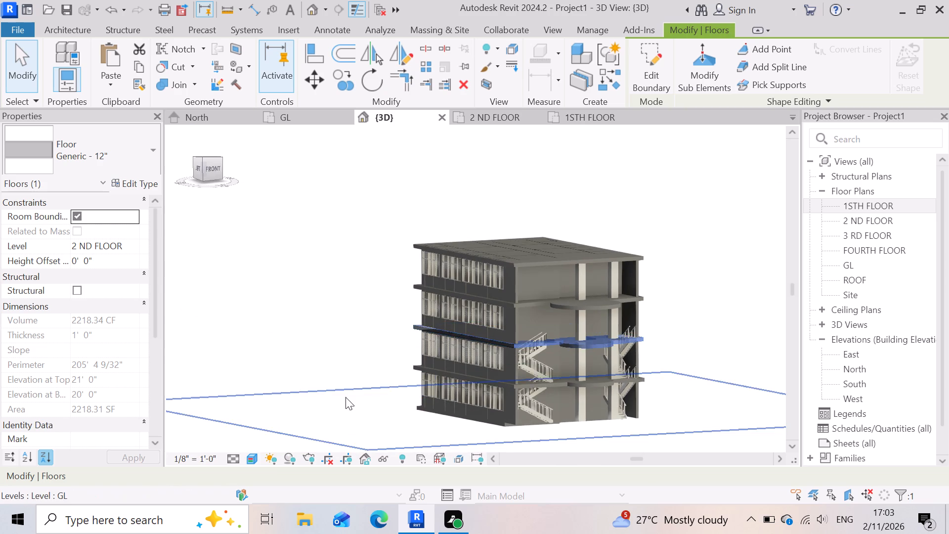
click(345, 397)
Open the 3 RD FLOOR slab's boundary for editing and delete its curved front arc.
scroll(592, 411, up, 5)
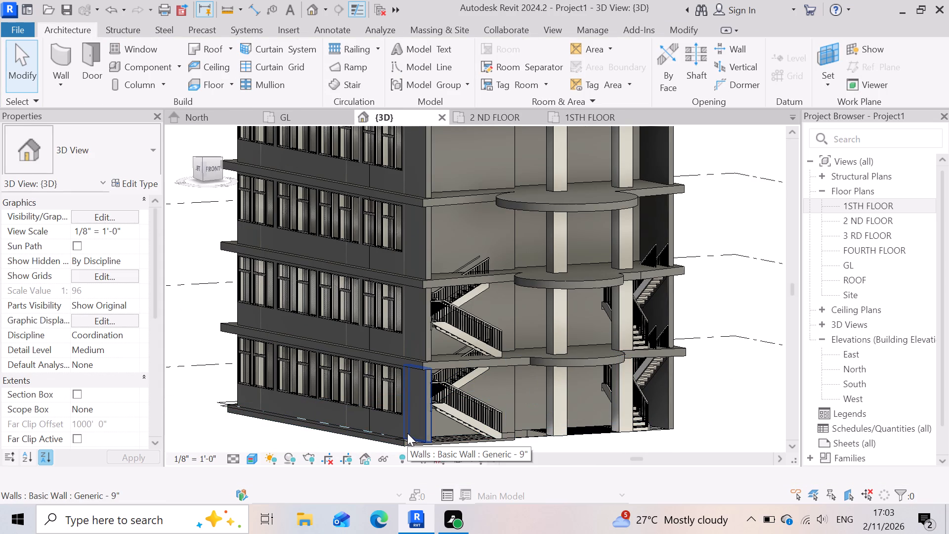
click(592, 208)
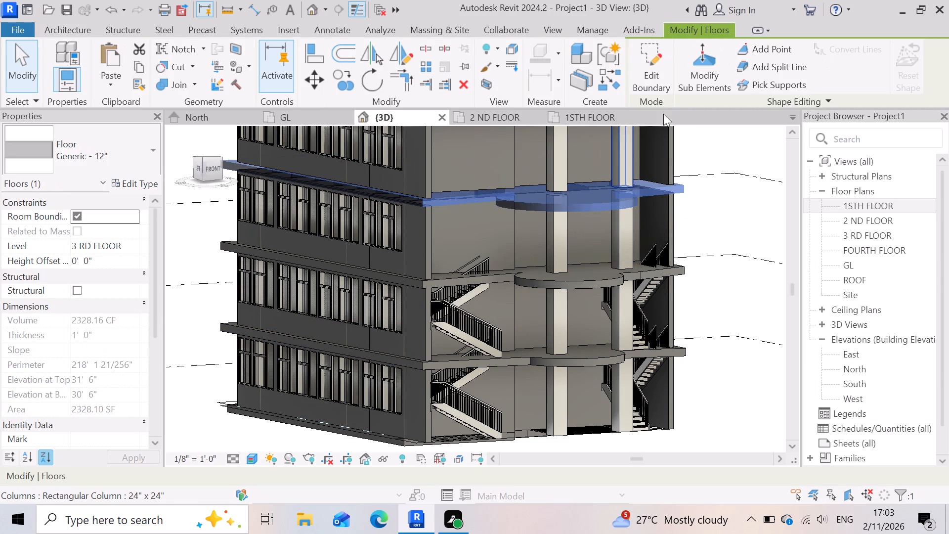
click(651, 58)
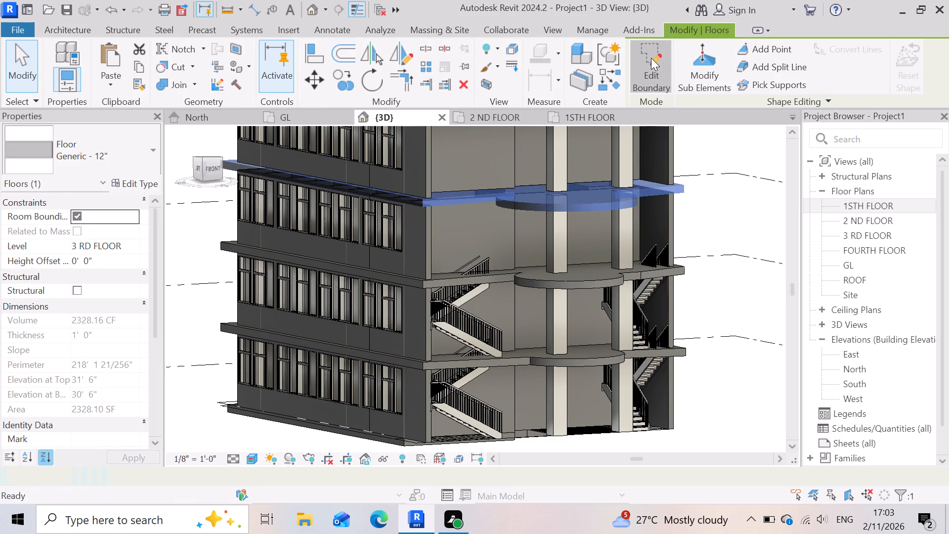
scroll(678, 203, up, 3)
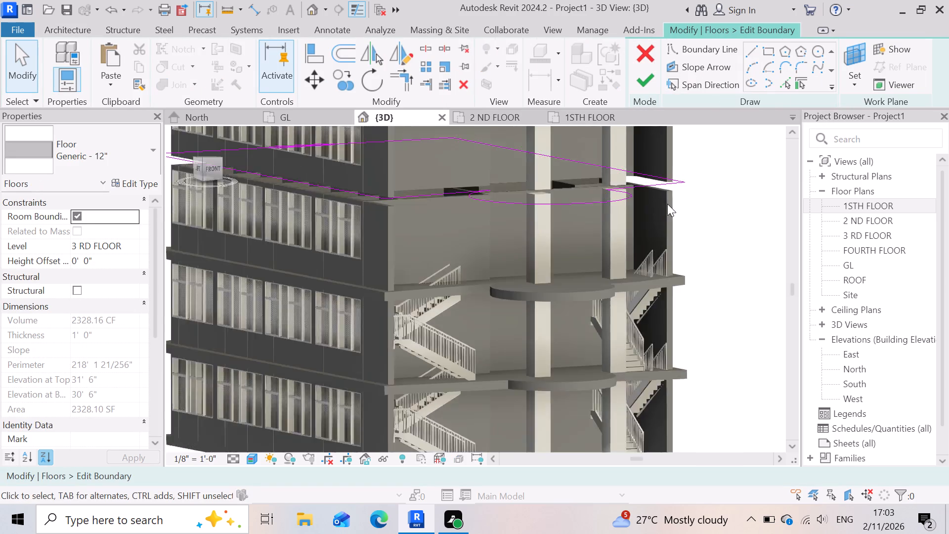
scroll(667, 204, up, 5)
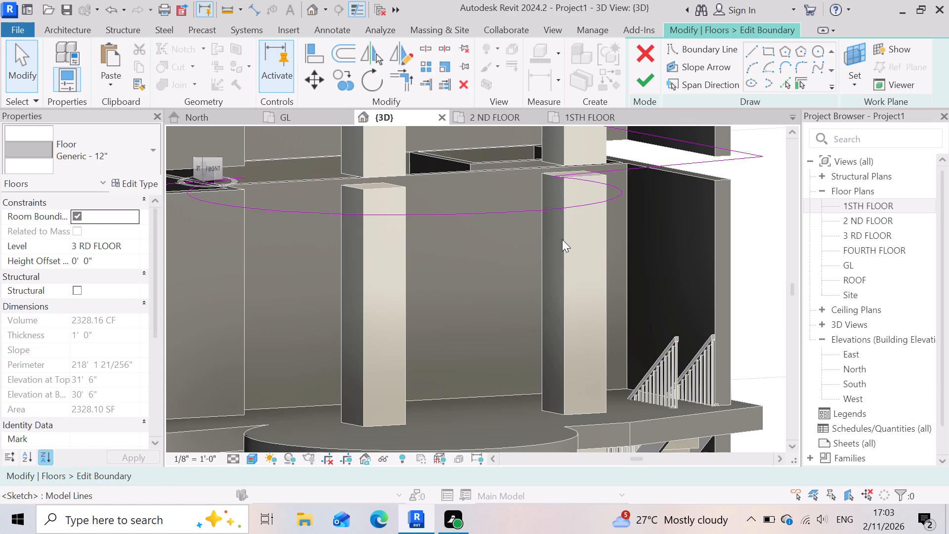
click(542, 205)
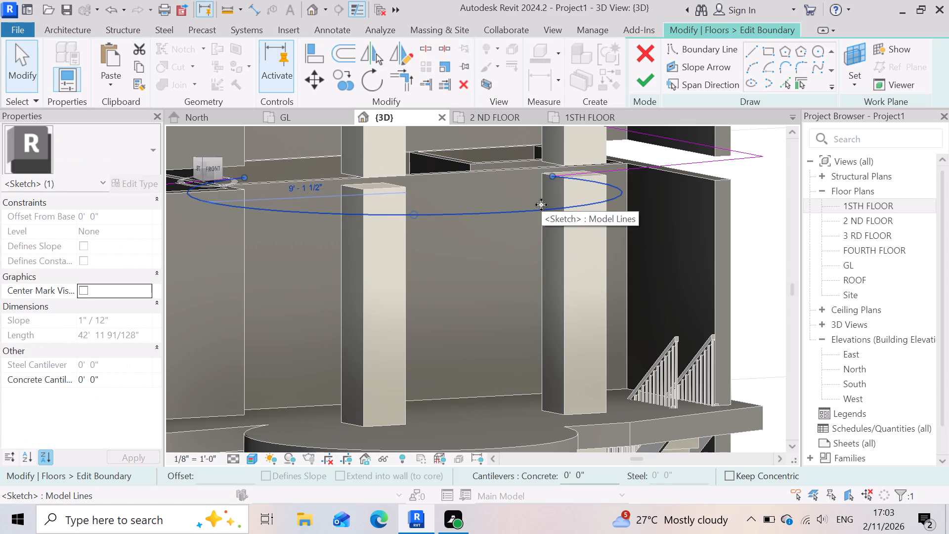
key(Delete)
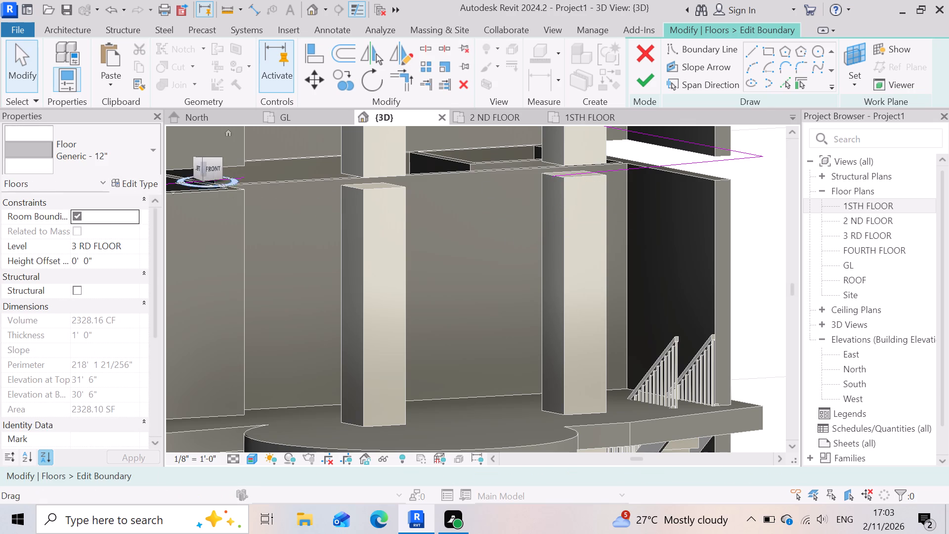
Move the free end of the long front boundary segment slightly past the wall corner, making the segment about 14' 11" long.
scroll(229, 185, up, 5)
scroll(361, 261, down, 9)
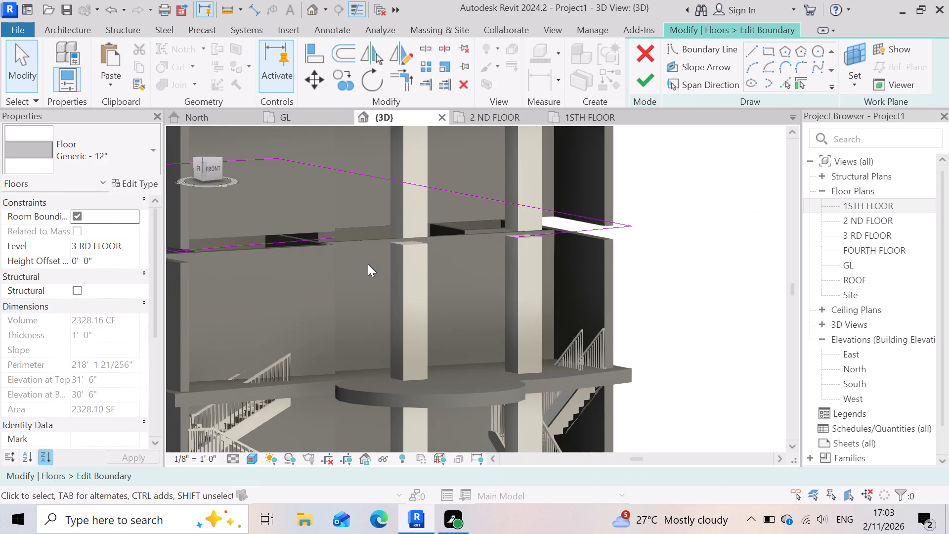
click(329, 240)
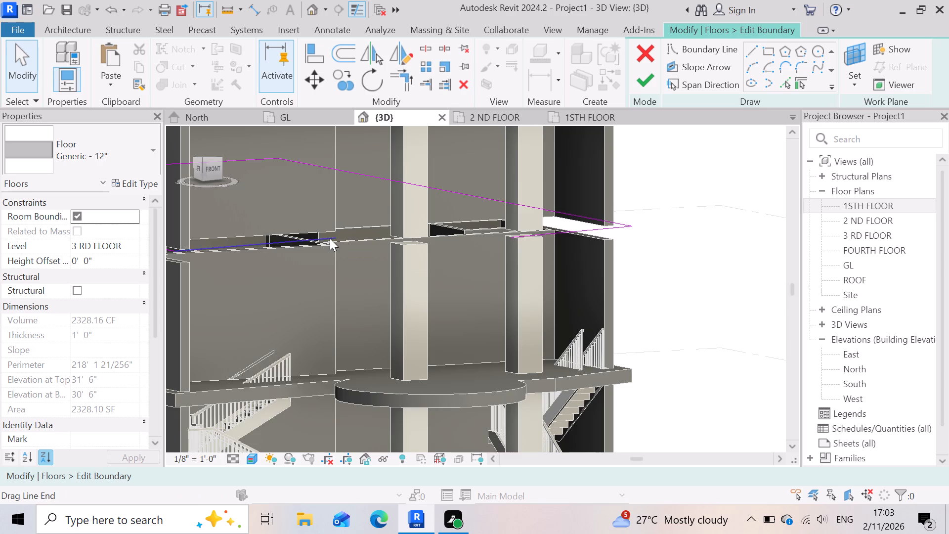
scroll(330, 238, up, 14)
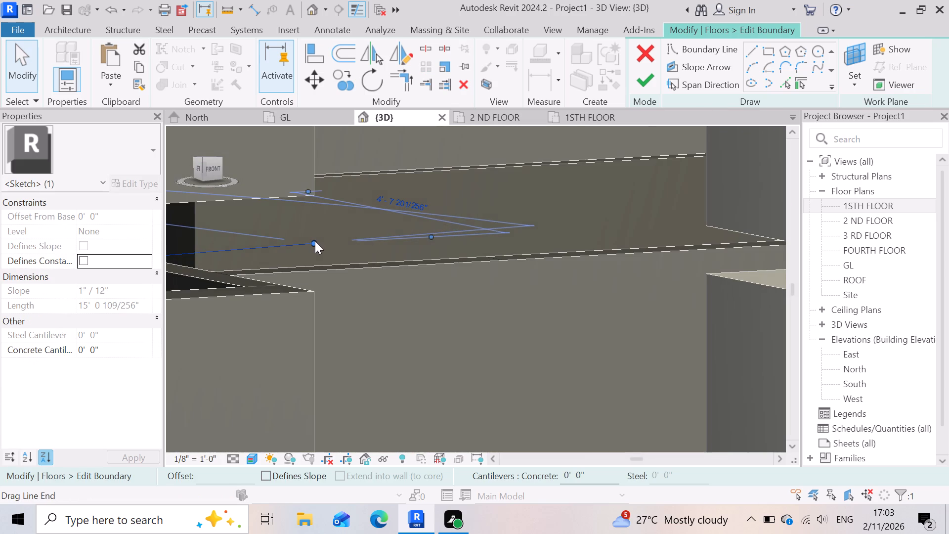
drag(315, 241, 383, 254)
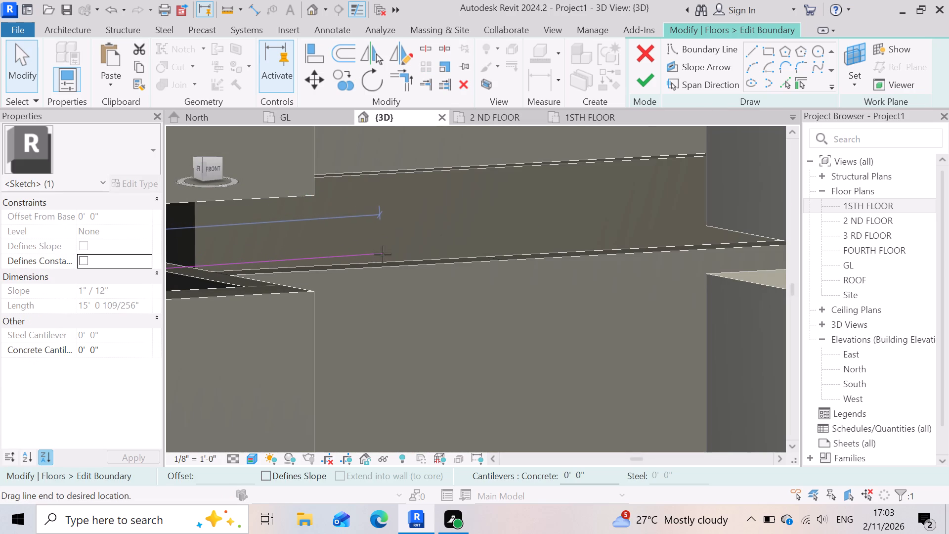
drag(383, 254, 393, 257)
scroll(396, 264, down, 11)
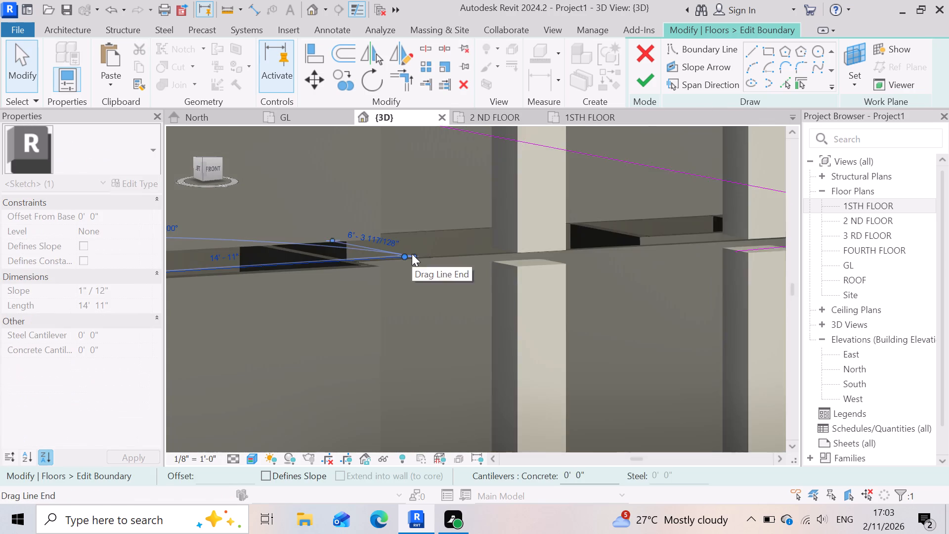
scroll(412, 254, down, 10)
click(634, 404)
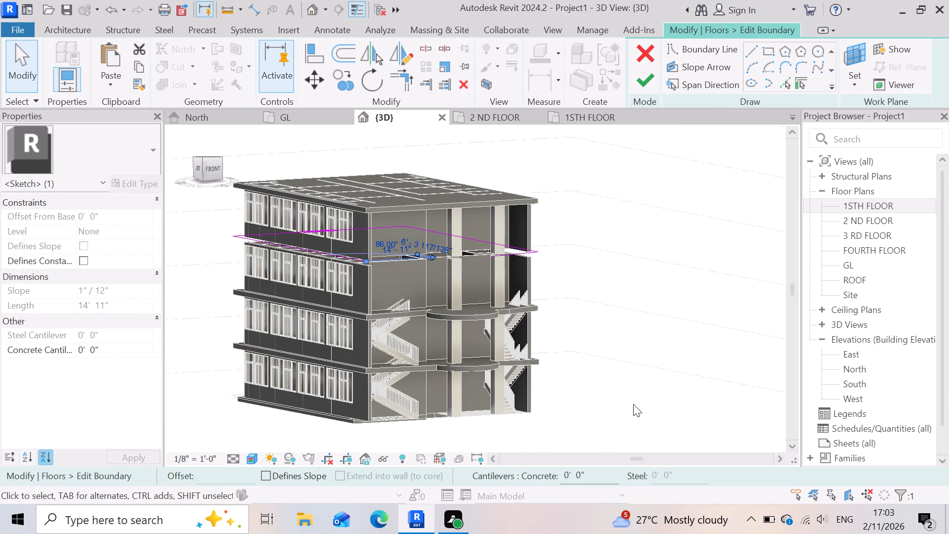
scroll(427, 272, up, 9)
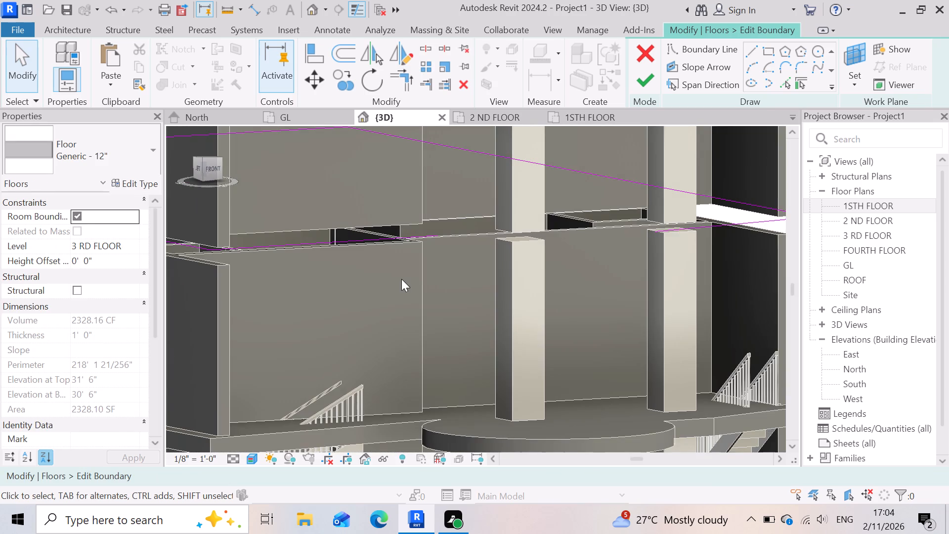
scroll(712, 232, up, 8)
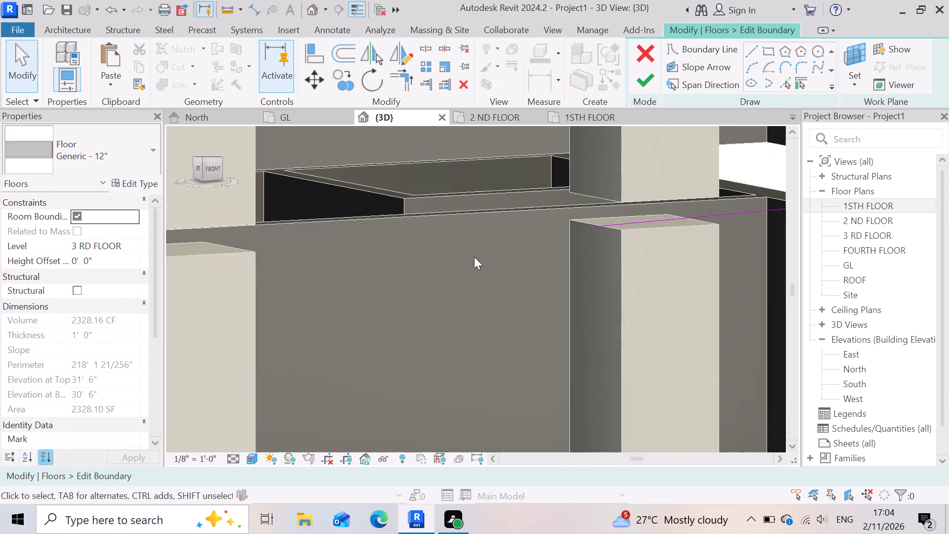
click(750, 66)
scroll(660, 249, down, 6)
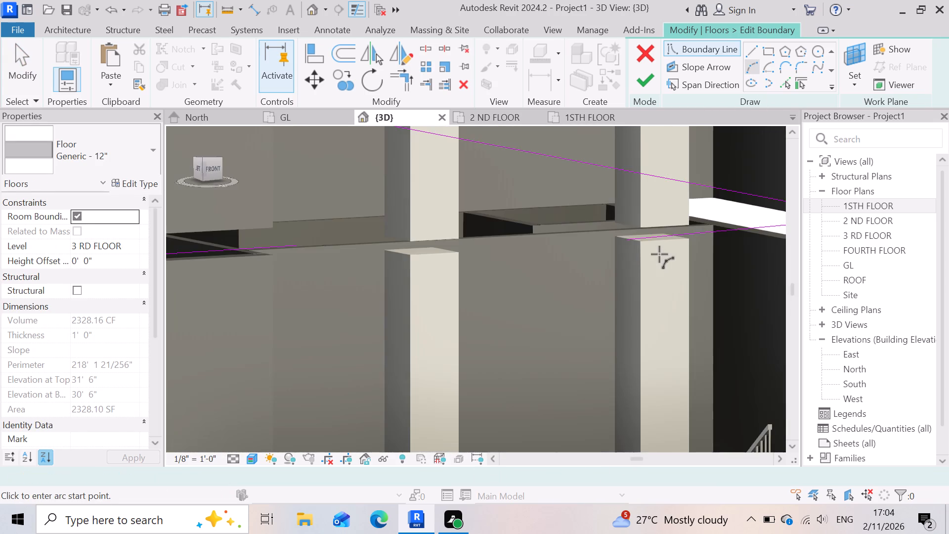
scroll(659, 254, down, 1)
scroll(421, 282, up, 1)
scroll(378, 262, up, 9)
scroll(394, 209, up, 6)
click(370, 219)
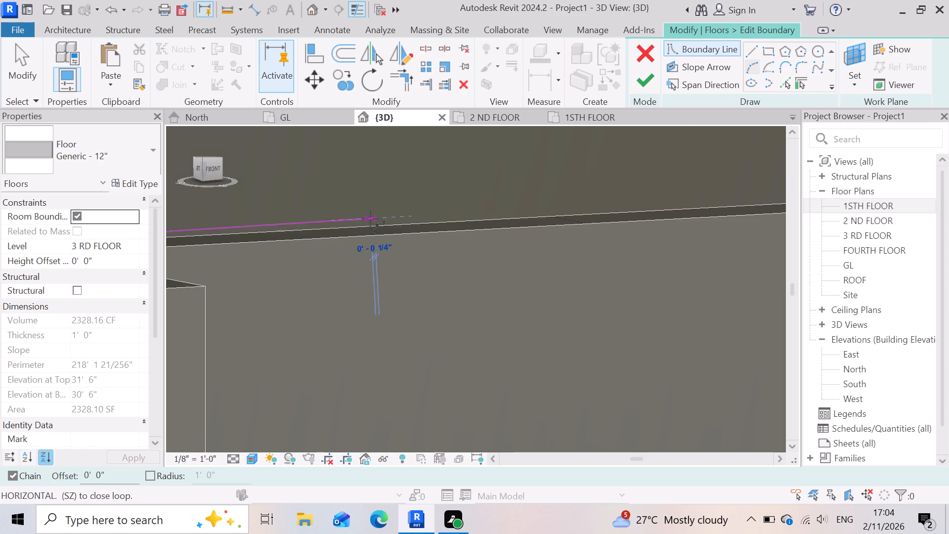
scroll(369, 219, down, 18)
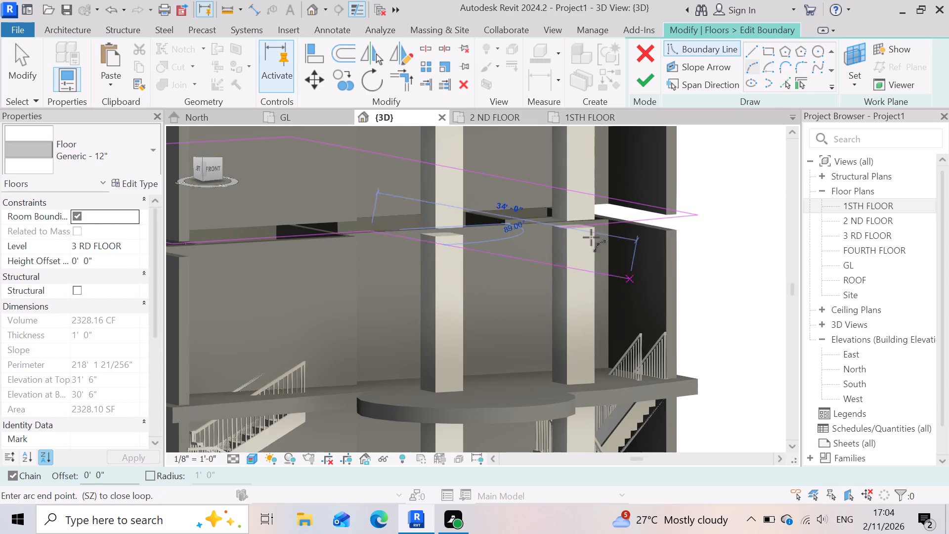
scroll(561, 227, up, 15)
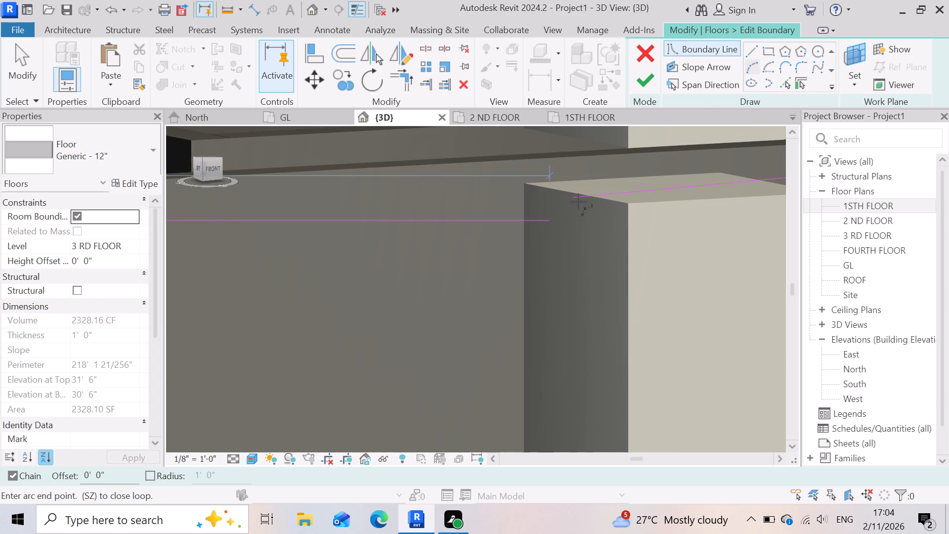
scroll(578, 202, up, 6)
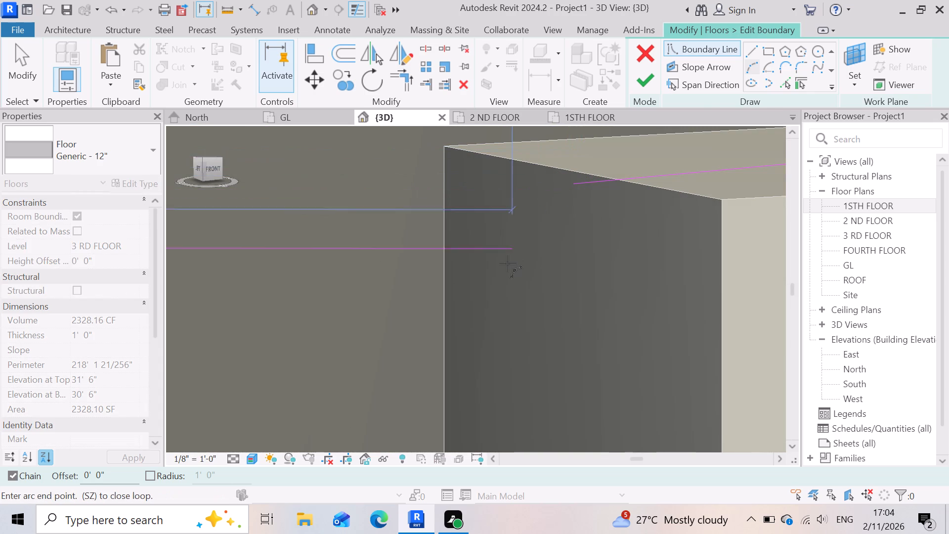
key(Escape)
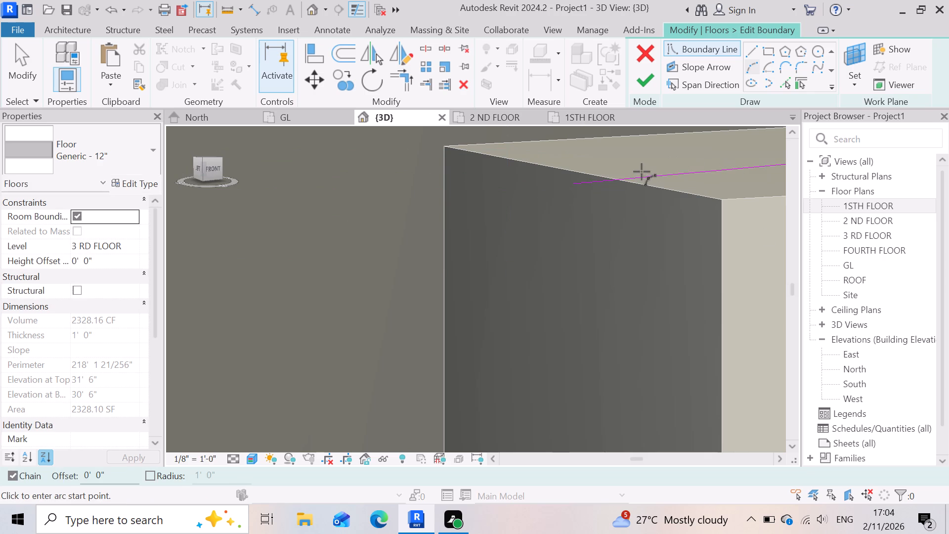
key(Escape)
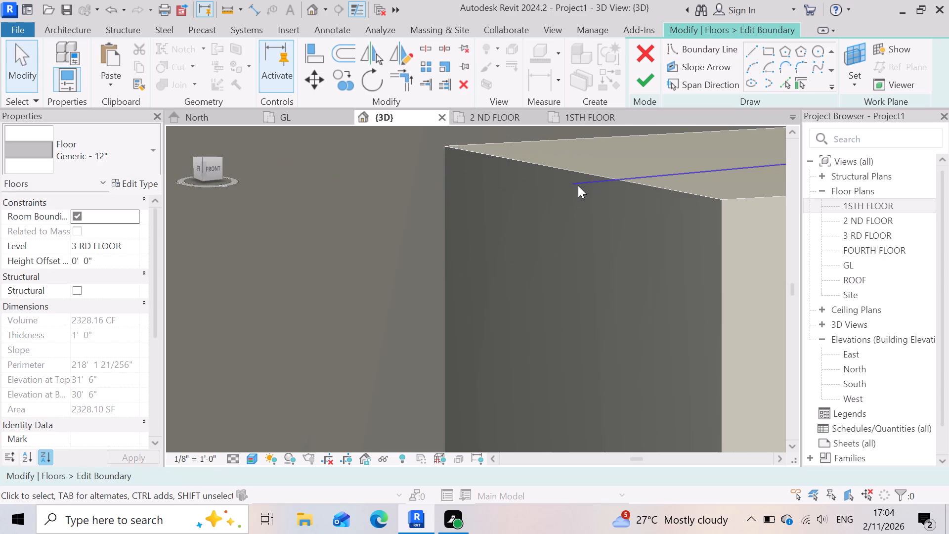
Shorten the short front boundary segment by pulling its free end back to the side face of the second column.
click(578, 185)
scroll(578, 185, up, 6)
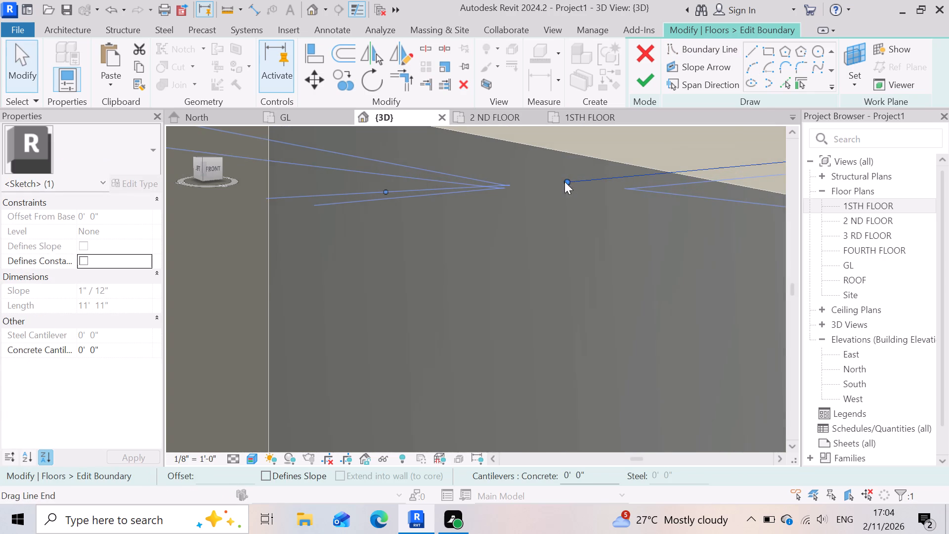
drag(564, 181, 653, 177)
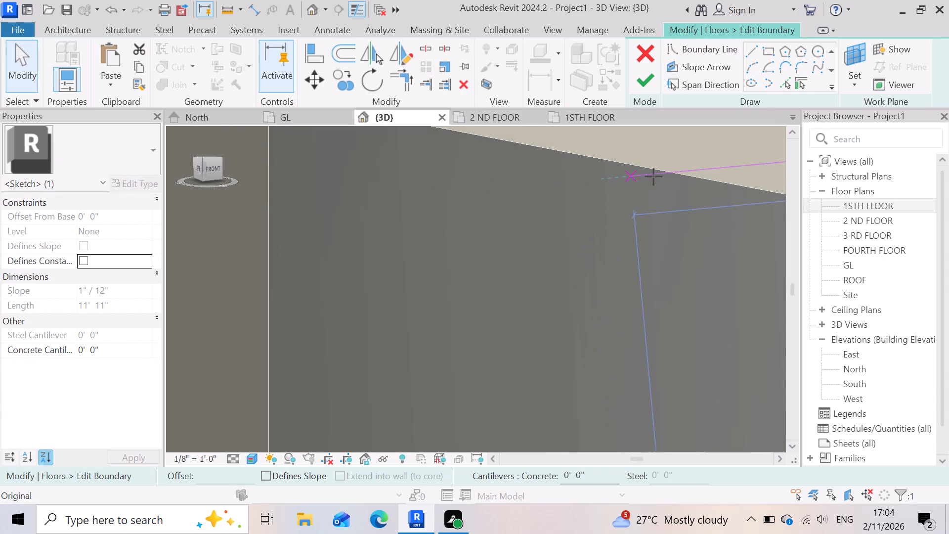
drag(653, 177, 675, 173)
scroll(673, 226, down, 4)
click(641, 267)
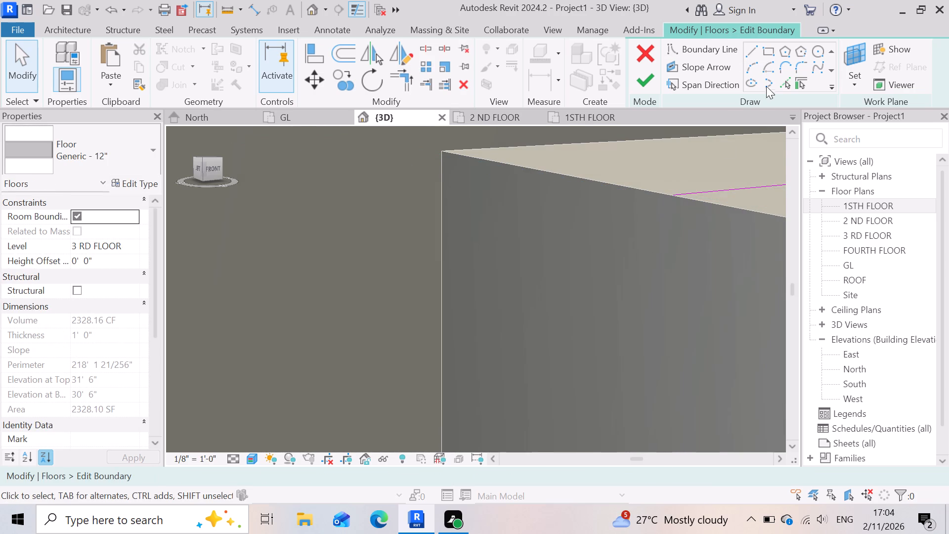
Draw an outward-bulging three-point boundary arc, radius about 6' 4", from the long front segment's free end to the short front segment's free end.
click(756, 68)
scroll(642, 322, down, 10)
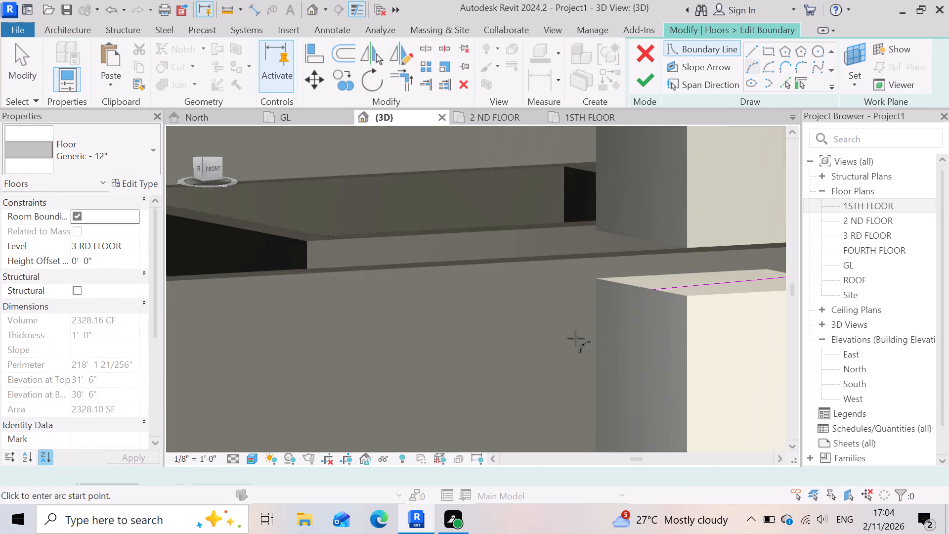
scroll(578, 338, down, 12)
scroll(380, 332, up, 9)
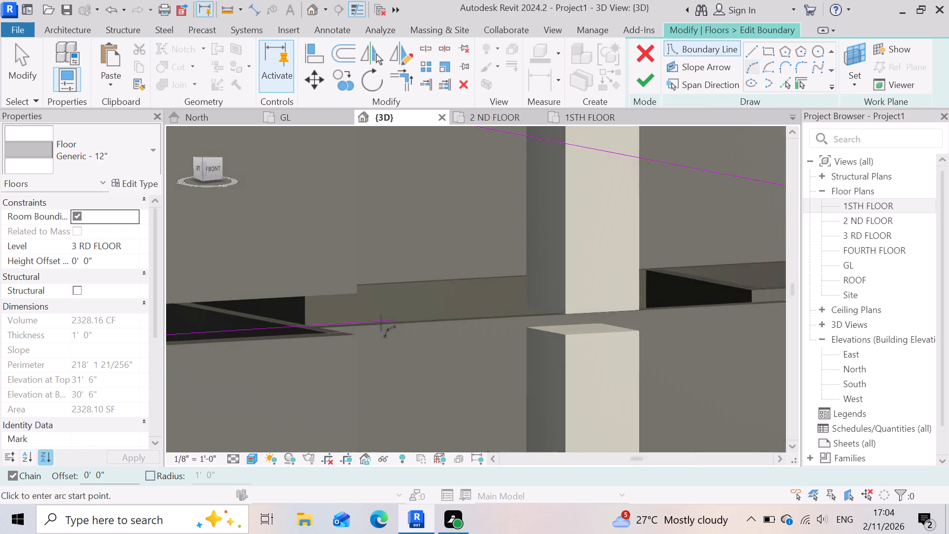
scroll(381, 323, up, 20)
scroll(381, 323, up, 2)
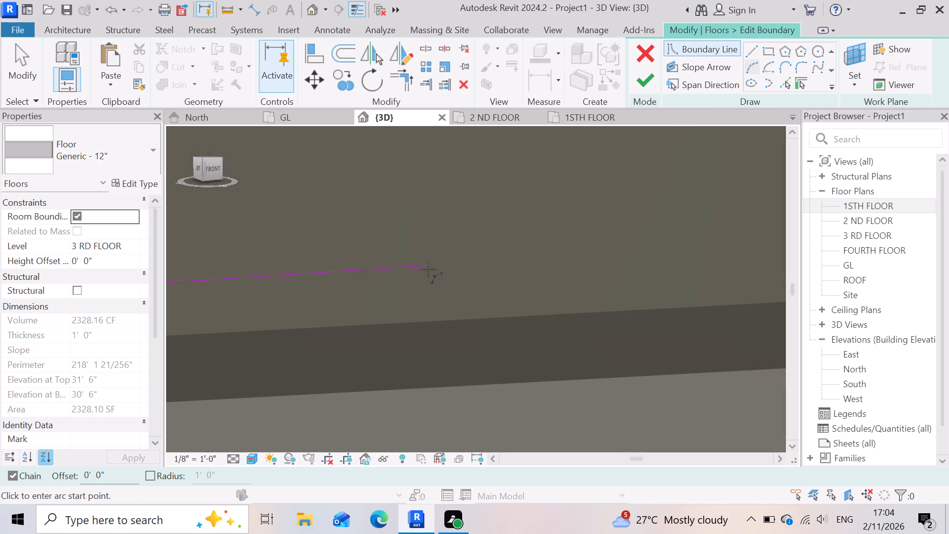
scroll(437, 278, up, 3)
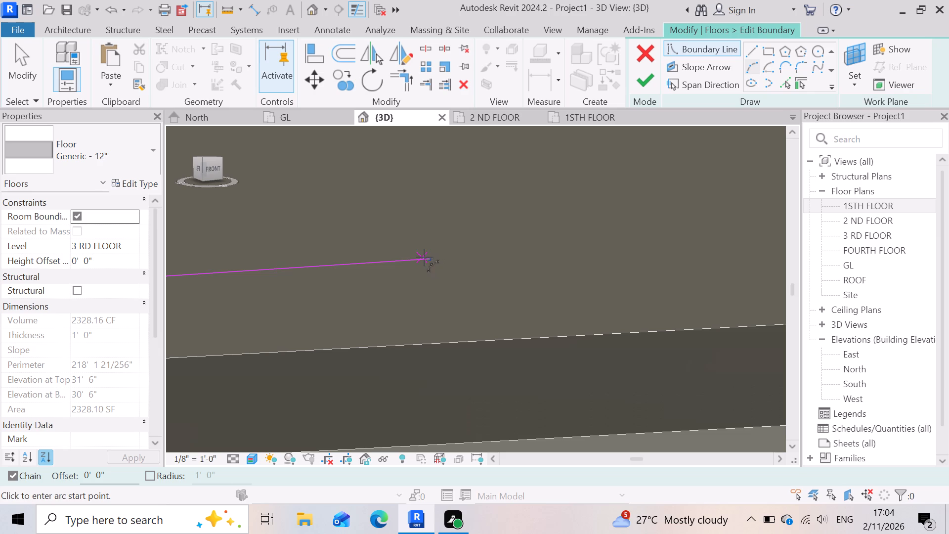
scroll(426, 256, up, 3)
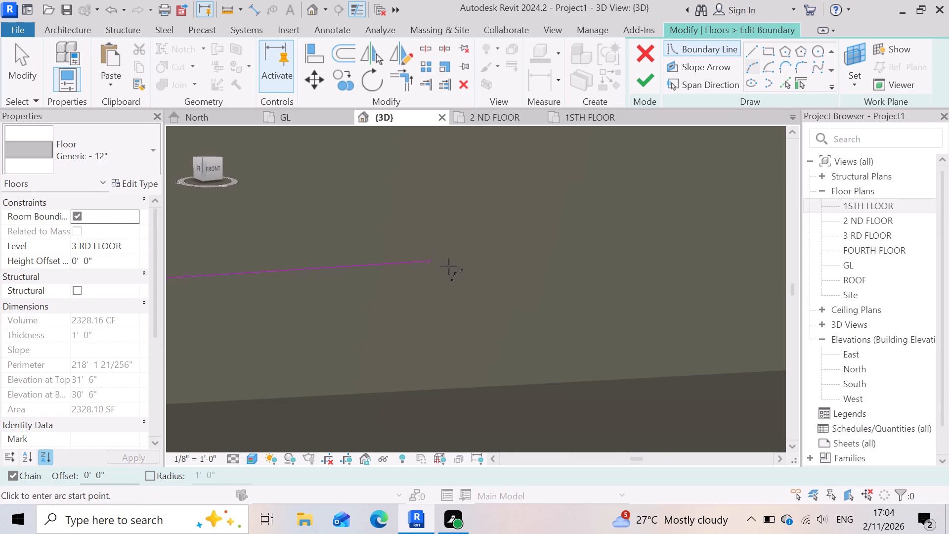
click(431, 260)
scroll(425, 262, down, 8)
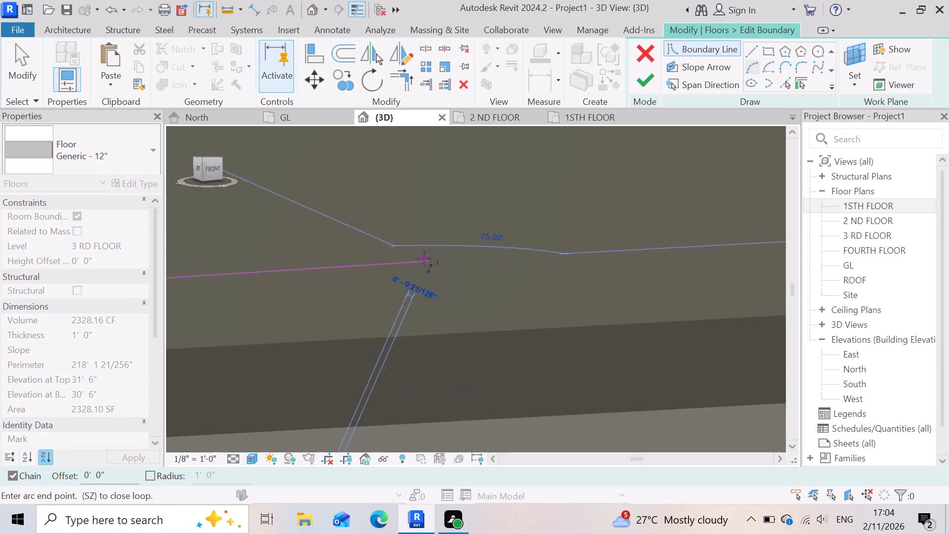
scroll(424, 259, down, 20)
scroll(424, 259, down, 3)
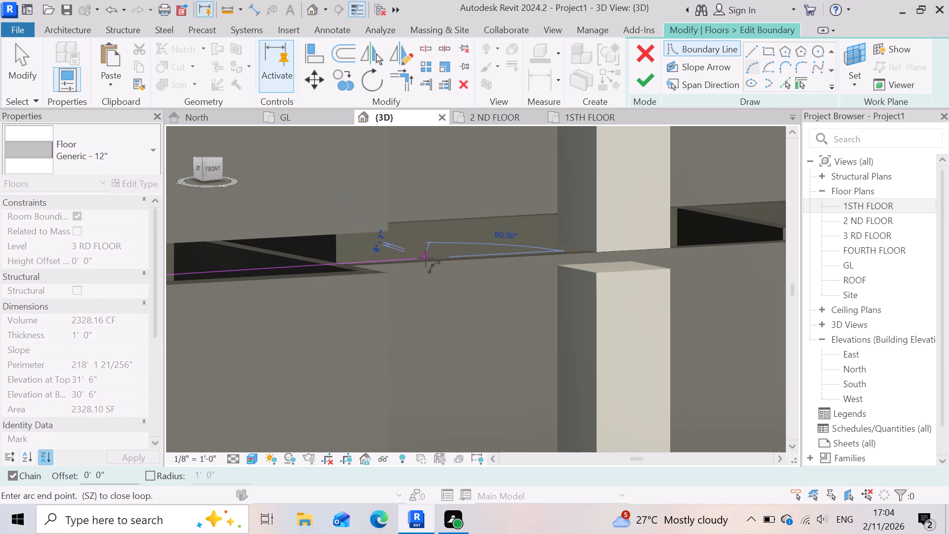
scroll(506, 332, down, 9)
scroll(624, 325, up, 3)
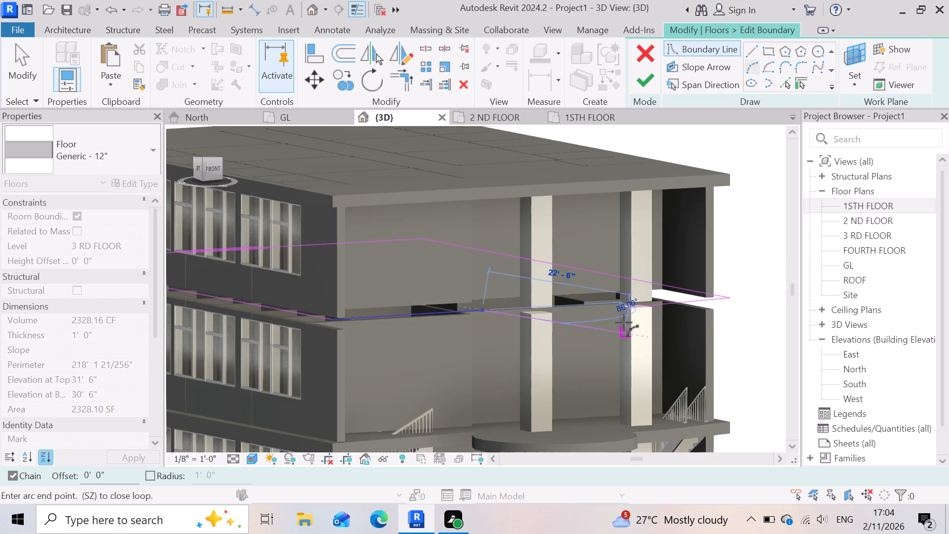
scroll(624, 322, up, 20)
scroll(624, 322, up, 3)
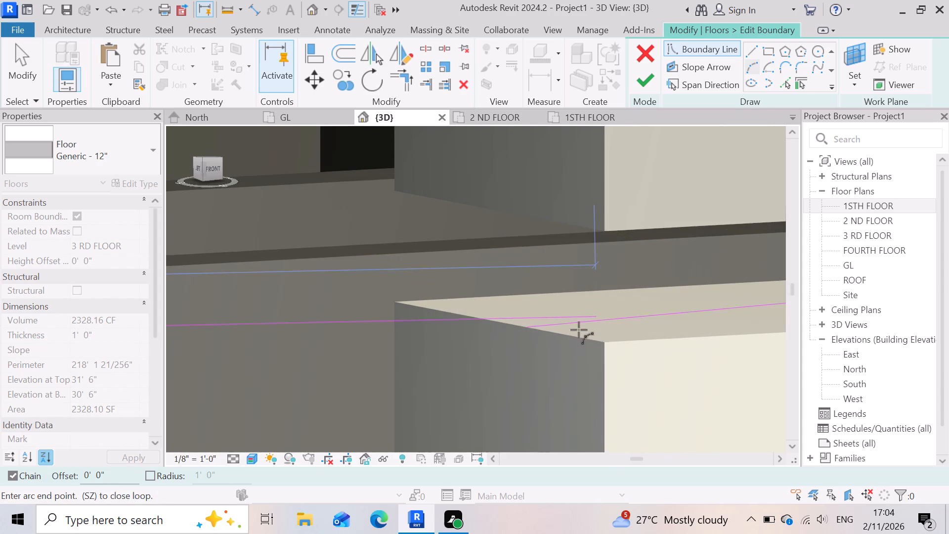
scroll(528, 317, up, 4)
scroll(486, 341, up, 3)
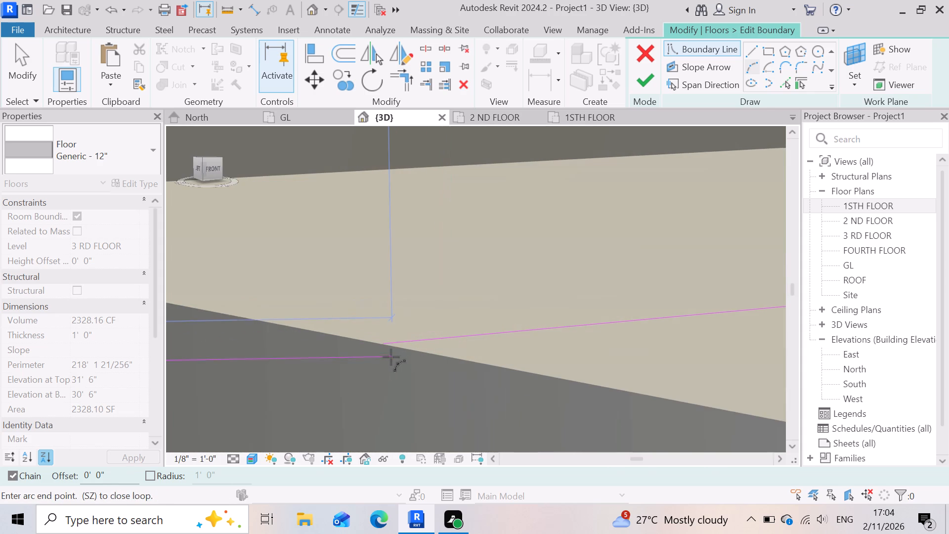
scroll(388, 345, up, 17)
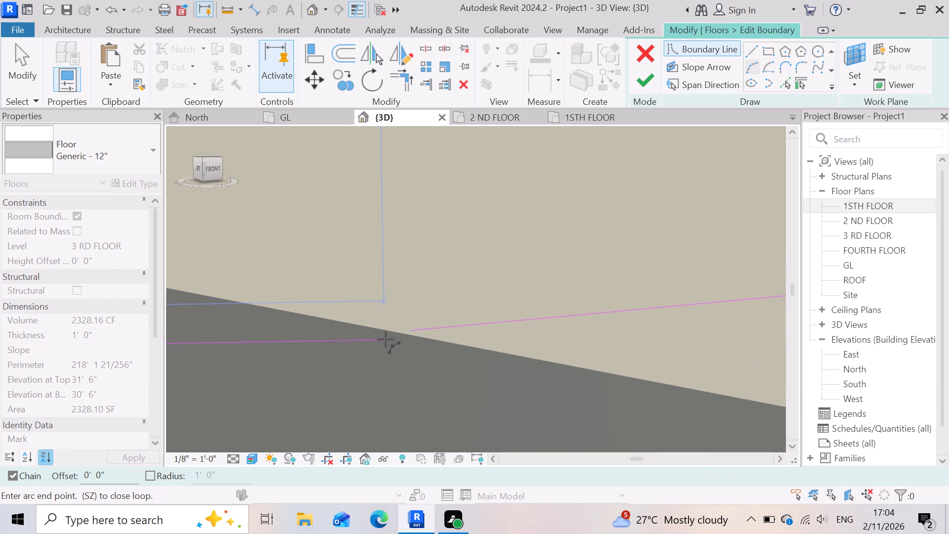
scroll(425, 328, up, 3)
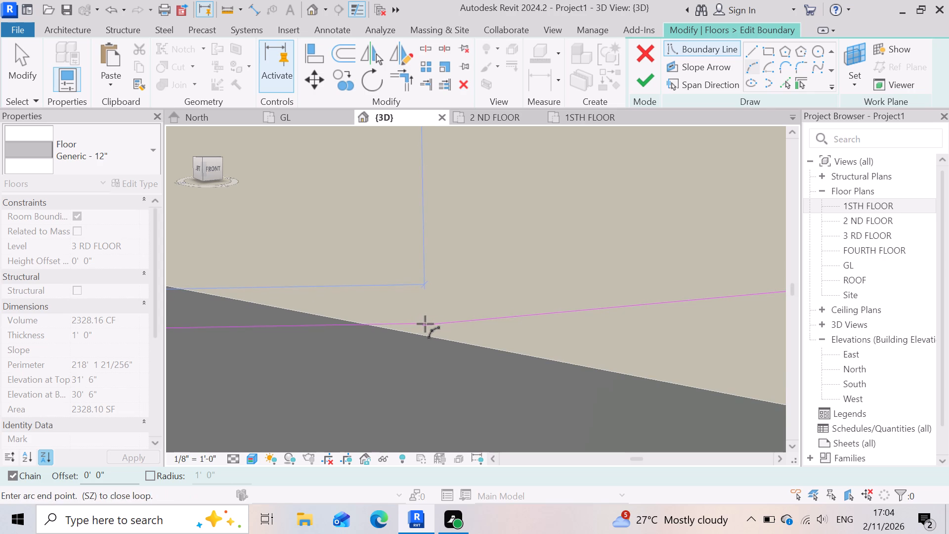
click(425, 326)
scroll(427, 319, down, 5)
scroll(472, 311, down, 8)
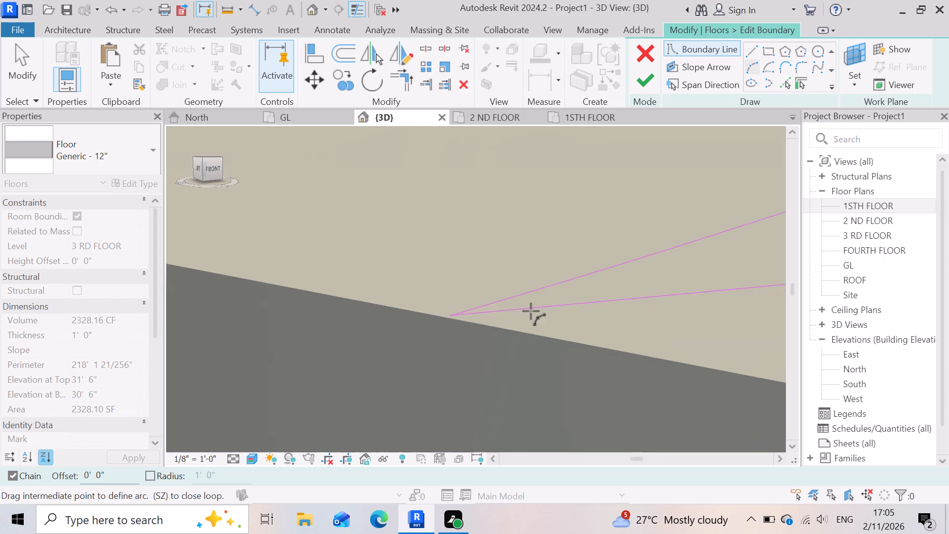
scroll(531, 311, down, 20)
scroll(531, 311, down, 10)
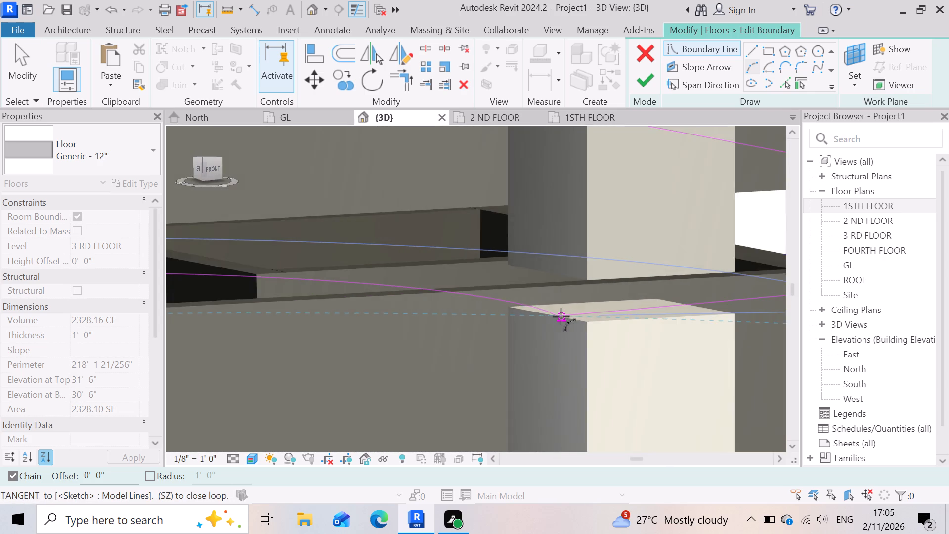
scroll(561, 314, down, 4)
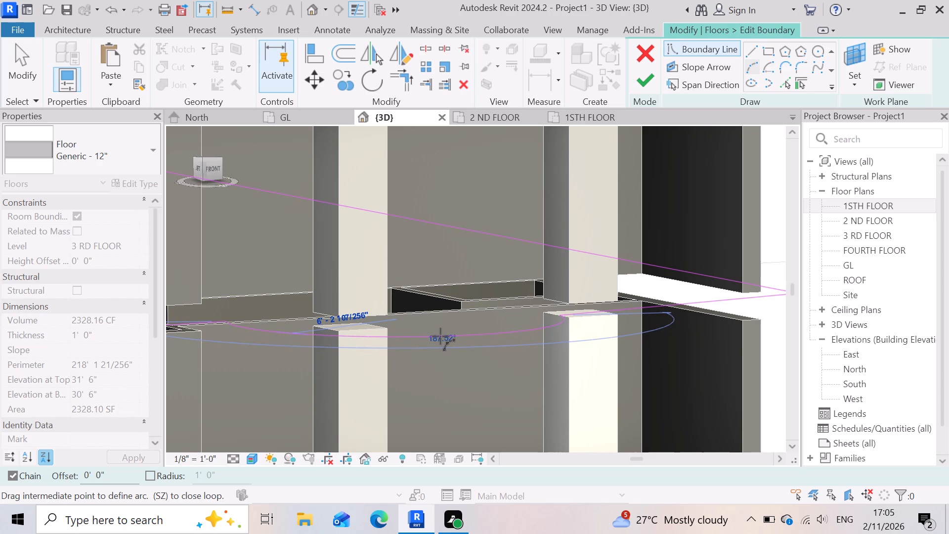
click(439, 340)
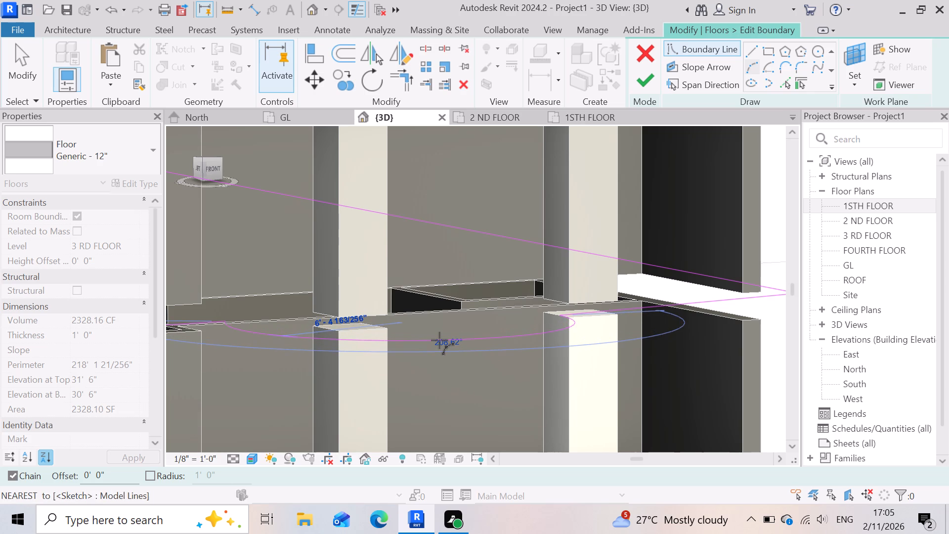
scroll(437, 323, down, 6)
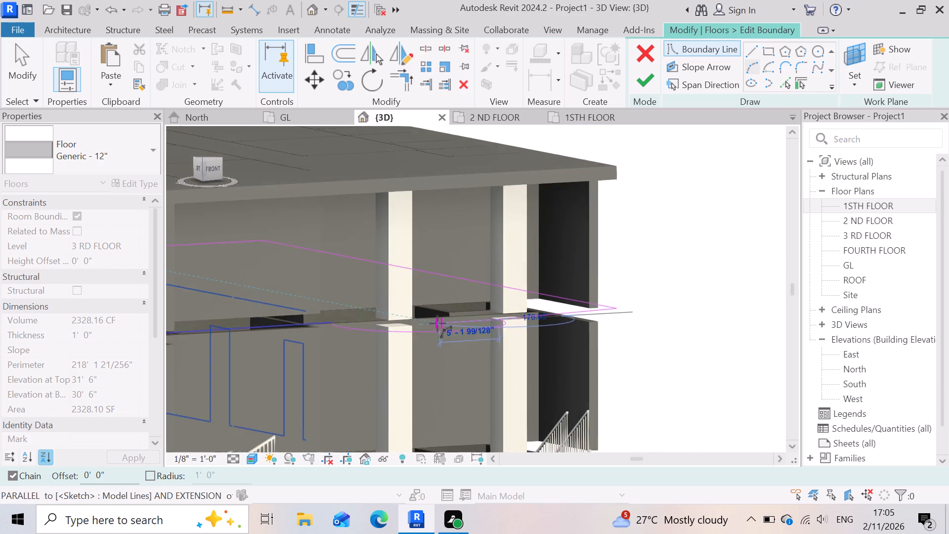
key(Escape)
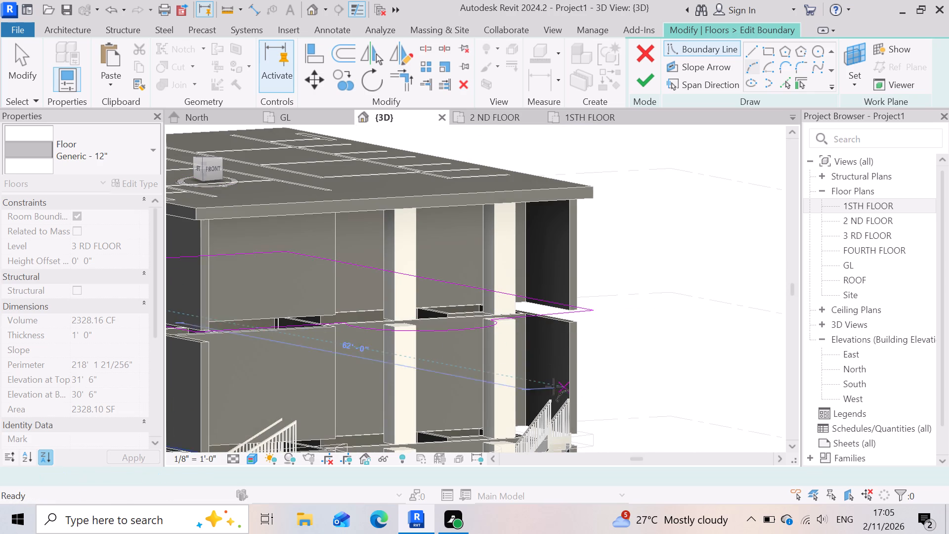
scroll(574, 351, down, 3)
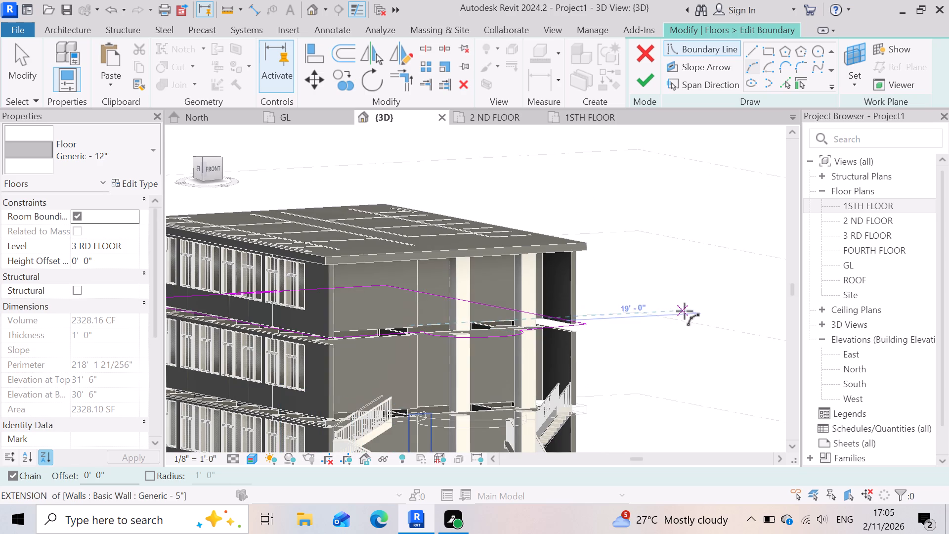
Trim/extend the long front boundary segment to a corner with the adjoining side boundary and with the new arc.
click(409, 80)
scroll(335, 327, up, 9)
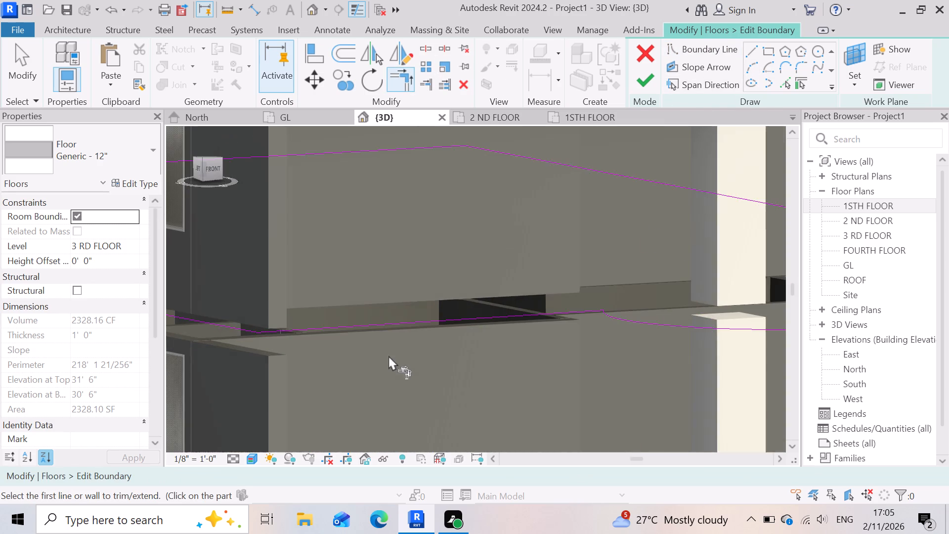
scroll(294, 358, up, 7)
click(204, 288)
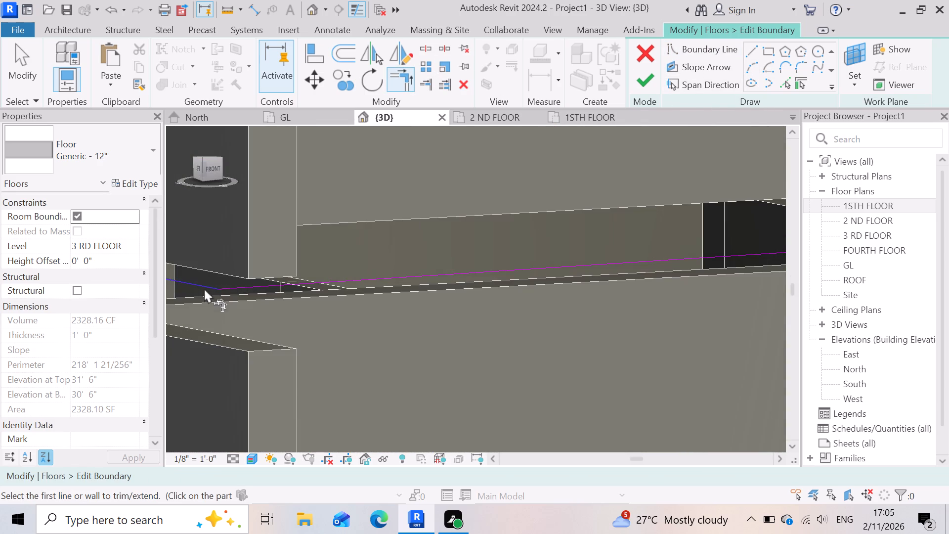
click(259, 284)
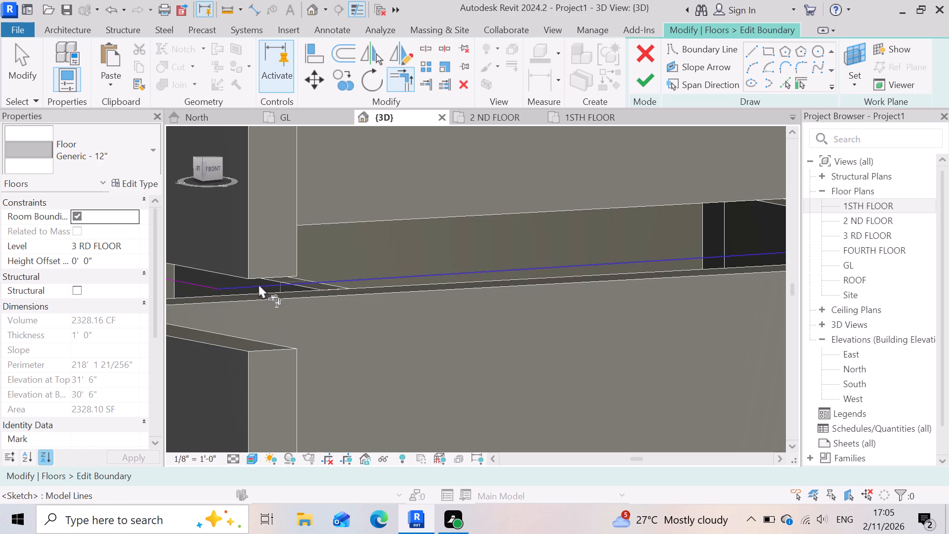
scroll(245, 288, down, 7)
scroll(638, 268, up, 7)
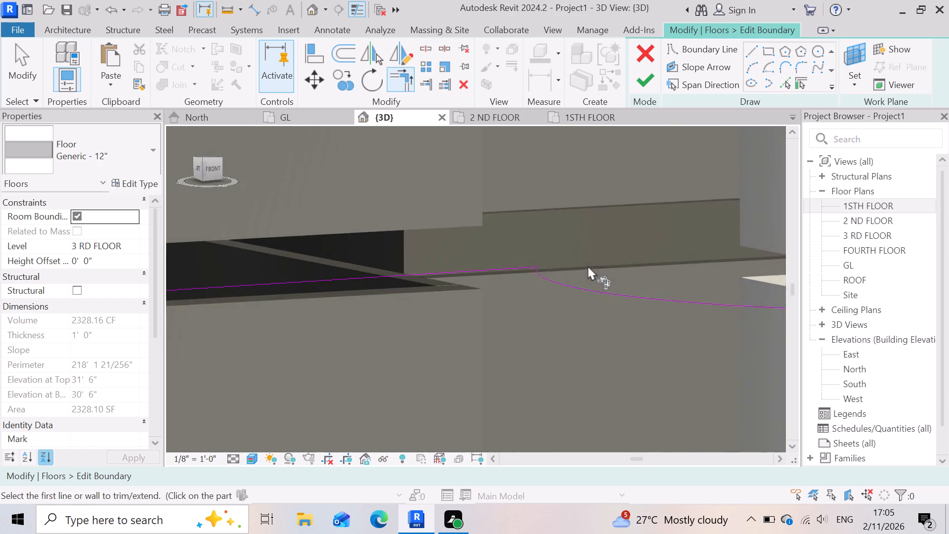
scroll(588, 266, up, 2)
click(402, 268)
scroll(566, 312, up, 4)
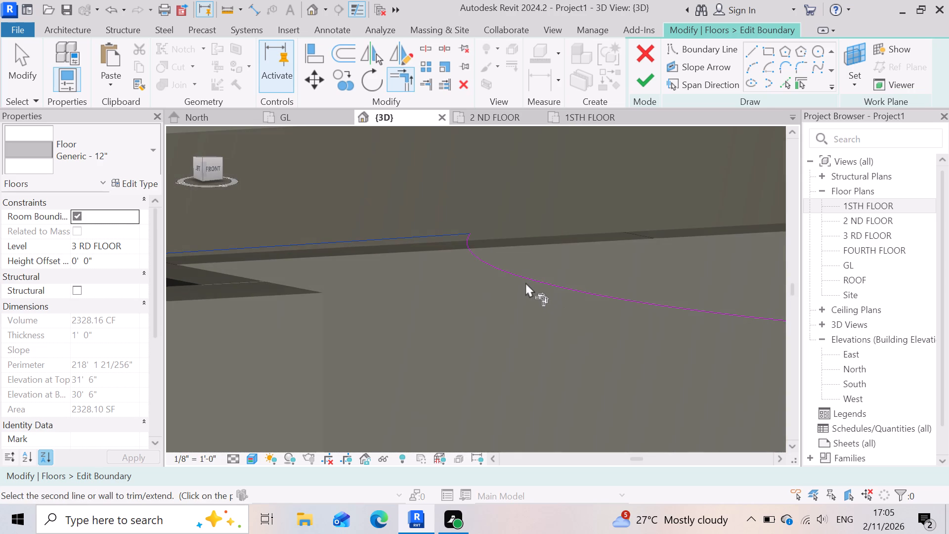
click(526, 277)
scroll(441, 270, down, 12)
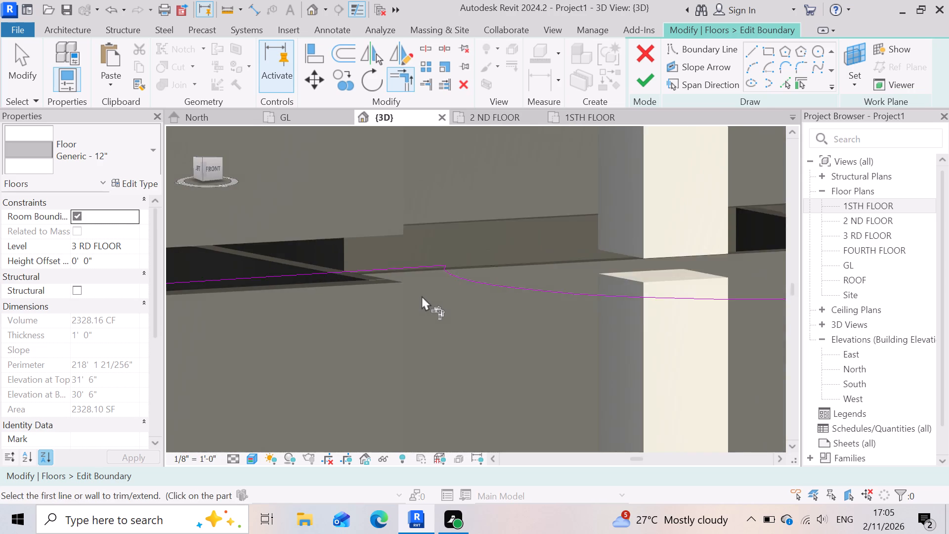
Trim/extend the short front boundary segment to a corner with the arc at the second column and with the adjoining side boundary.
scroll(422, 296, down, 10)
scroll(520, 291, up, 16)
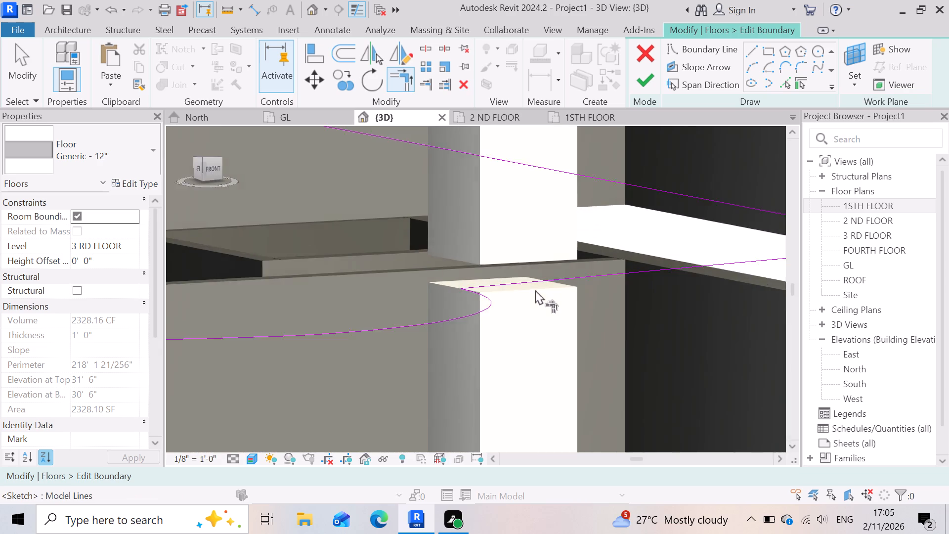
scroll(535, 290, up, 2)
scroll(489, 305, up, 4)
click(346, 277)
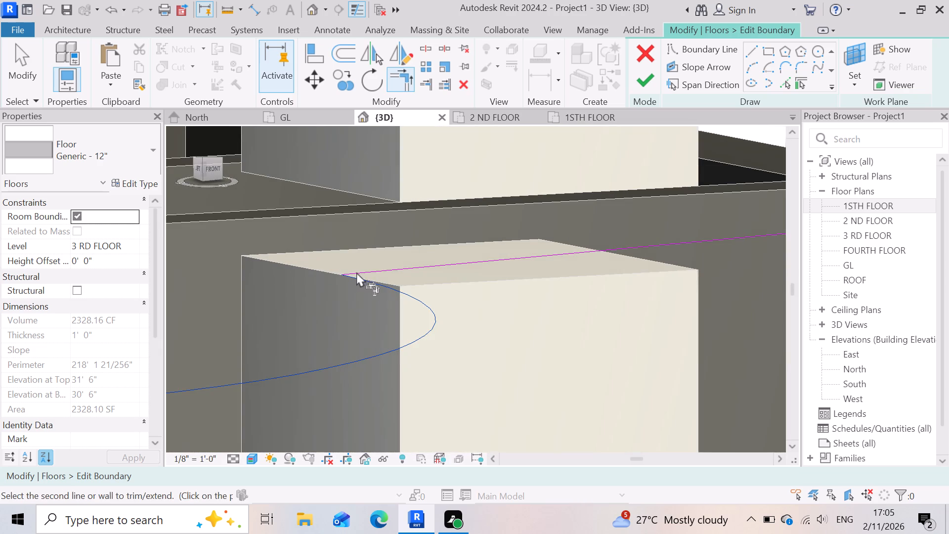
click(357, 271)
scroll(286, 292, down, 8)
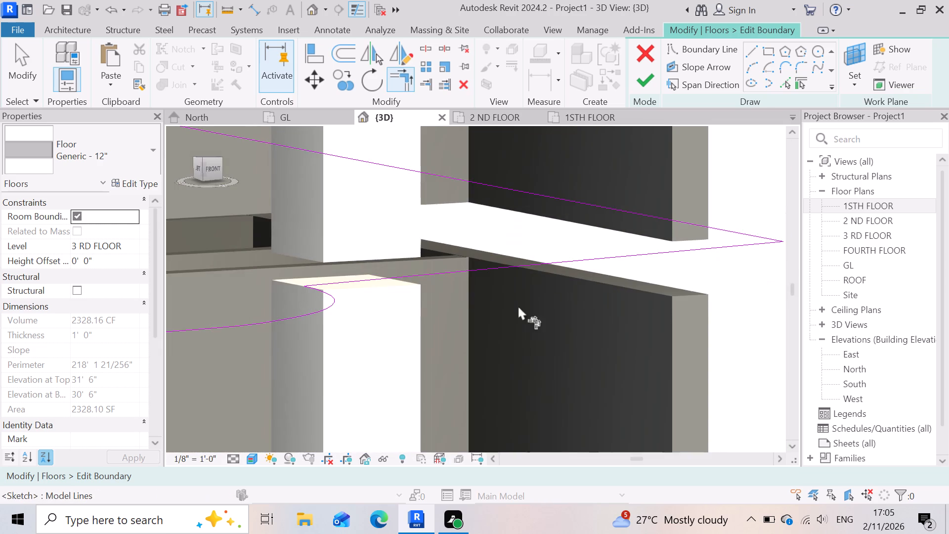
click(735, 246)
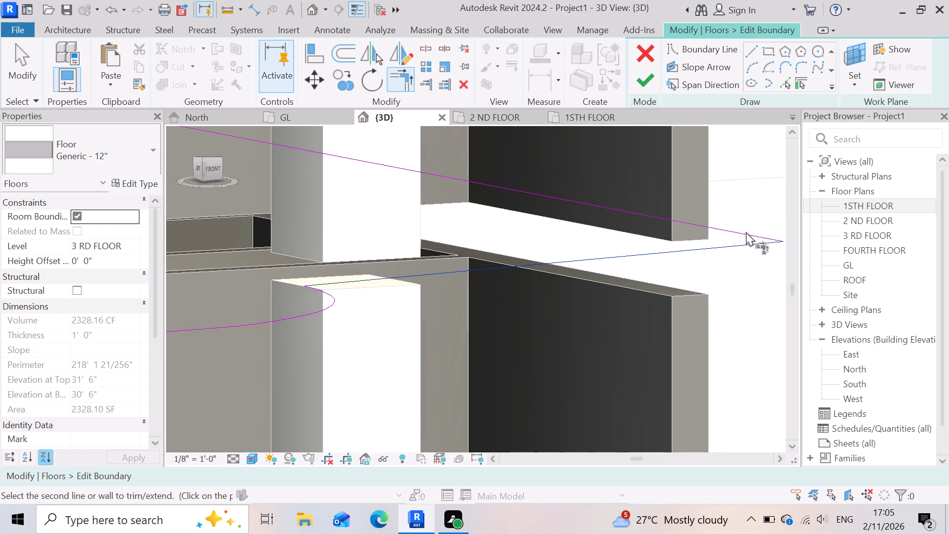
click(746, 231)
scroll(746, 231, up, 6)
click(734, 234)
scroll(682, 271, down, 3)
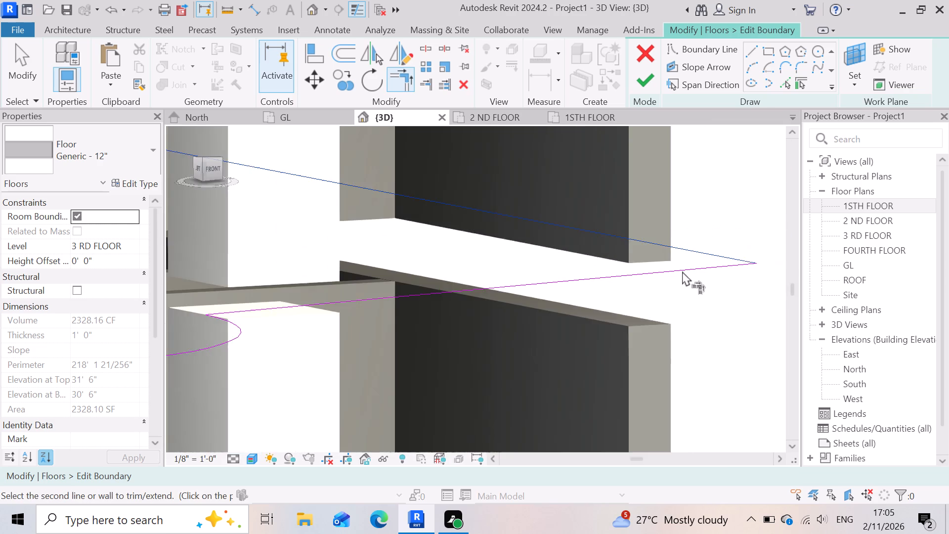
scroll(682, 271, down, 11)
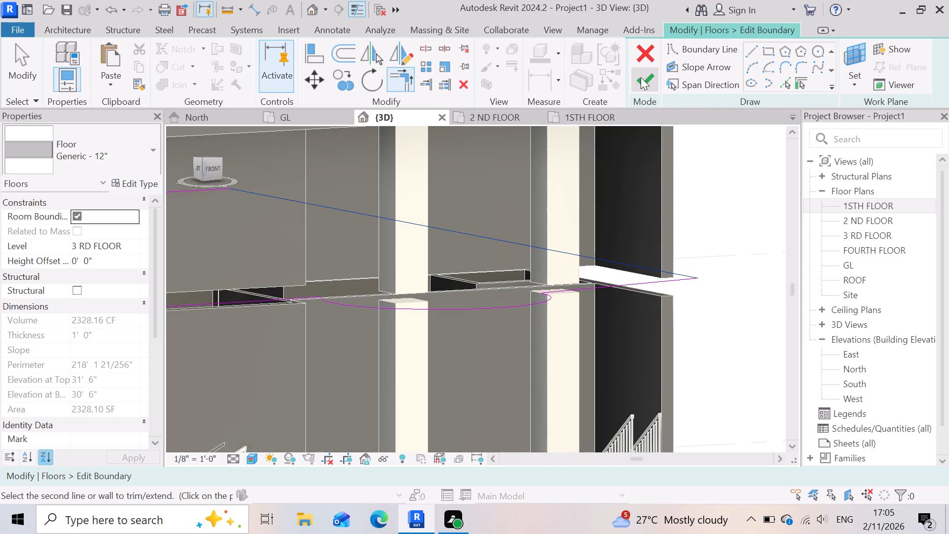
Finish the 3 RD FLOOR slab's boundary edit without saving the project, attach the walls below to its bottom, and deselect the slab.
click(641, 77)
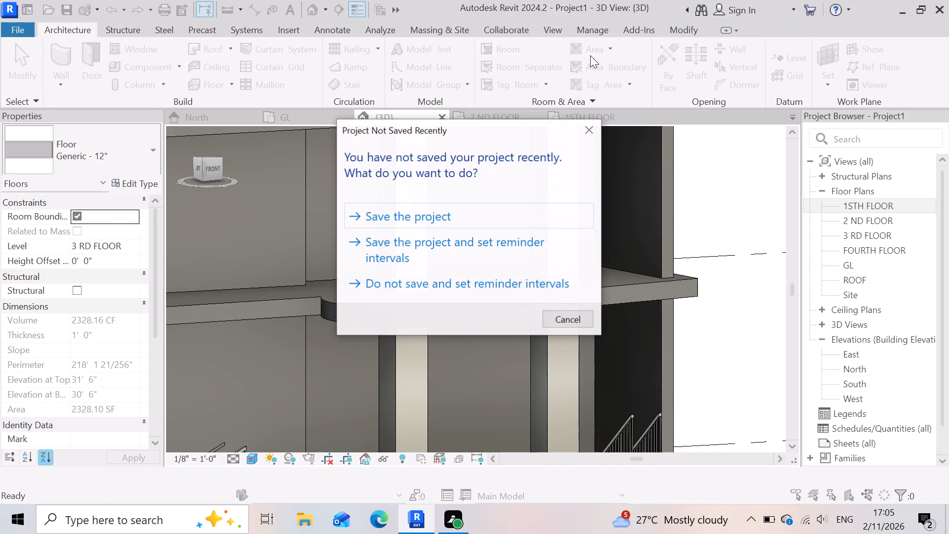
click(589, 132)
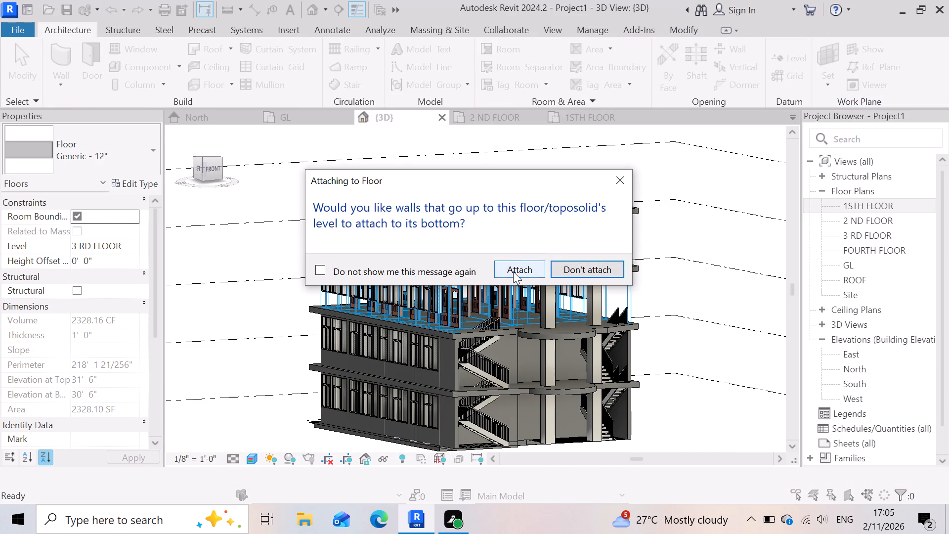
click(513, 271)
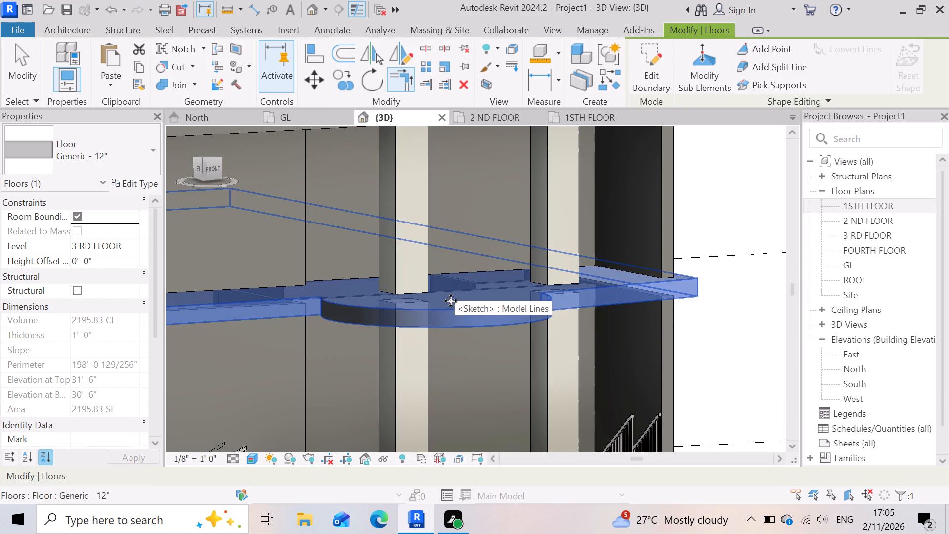
scroll(451, 300, down, 7)
click(639, 335)
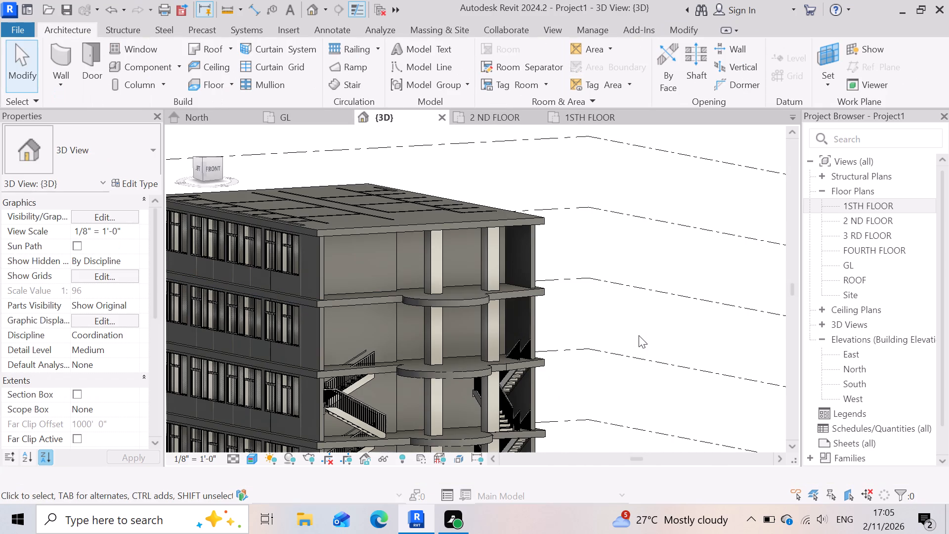
Examine the whole building and its curved front slabs from several angles.
scroll(499, 313, down, 2)
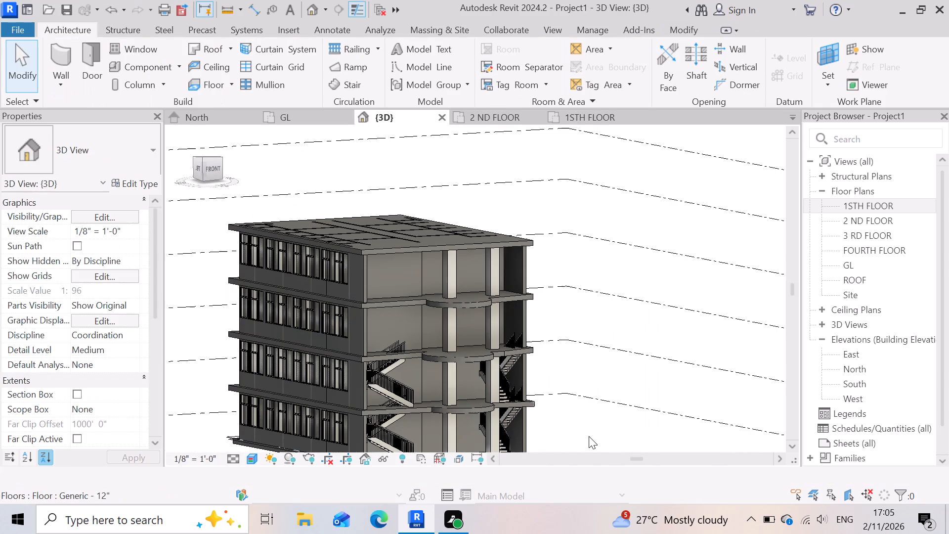
scroll(542, 350, down, 4)
scroll(472, 421, up, 2)
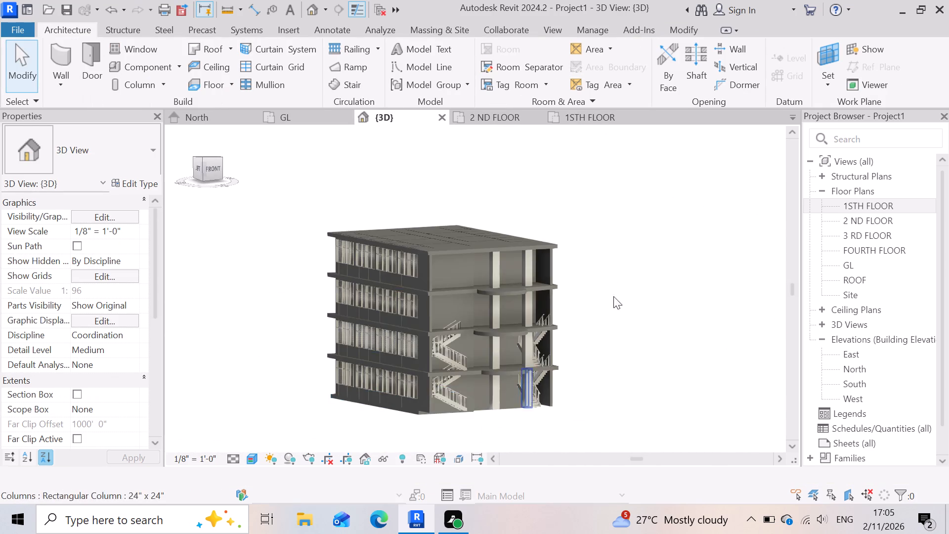
scroll(618, 288, down, 1)
shift+middle_drag(297, 387, 294, 372)
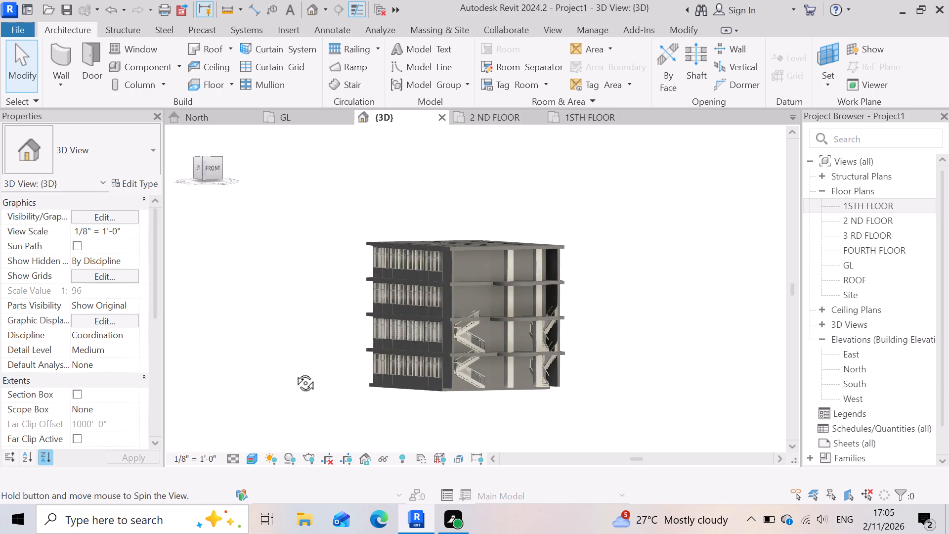
shift+middle_drag(294, 372, 281, 399)
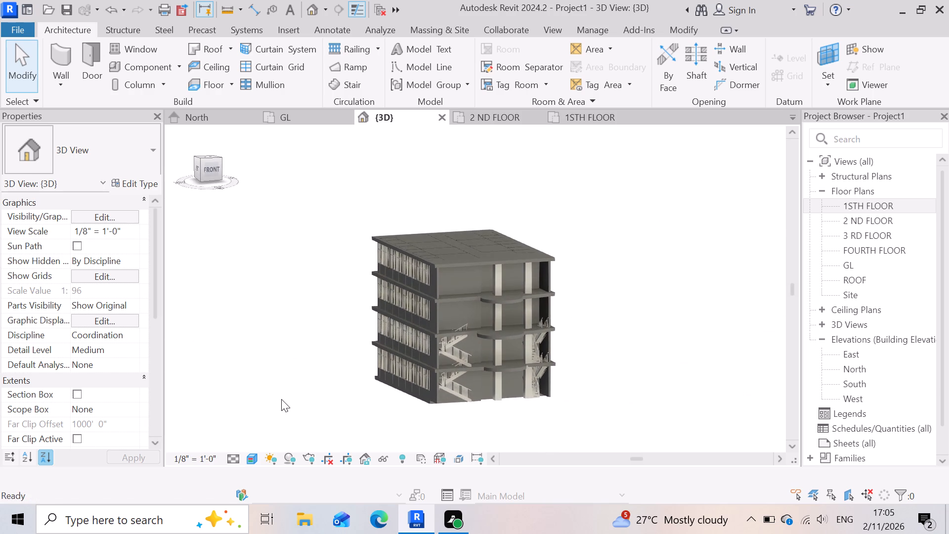
scroll(609, 333, up, 2)
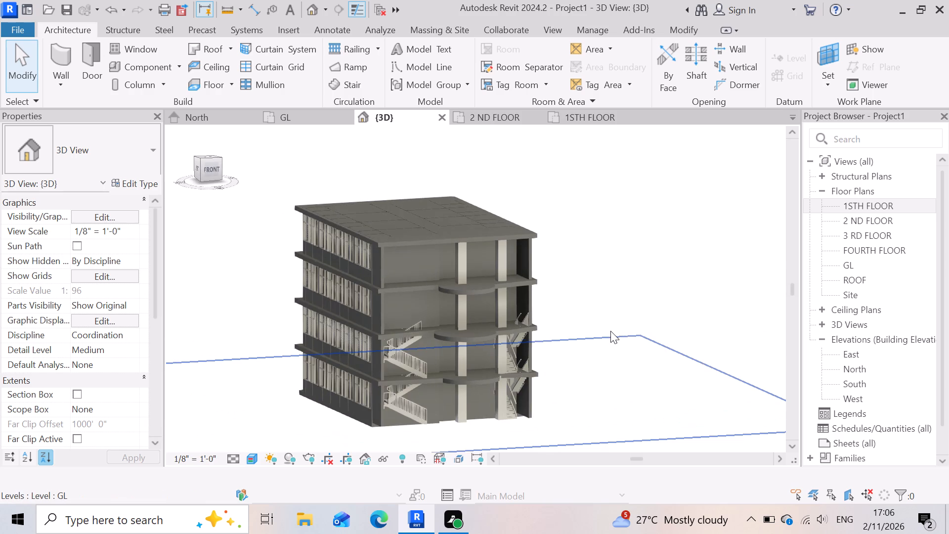
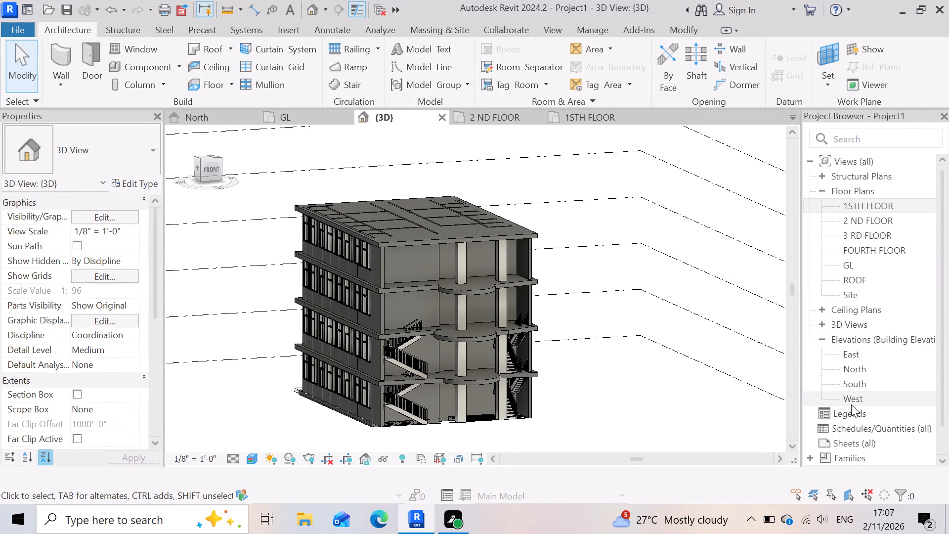
In the GL floor plan, place an M_Window-Casement-Double-Sidelight 1550 x 1350mm in the lowest bedroom's wall facing the U-shaped stair.
double_click(878, 269)
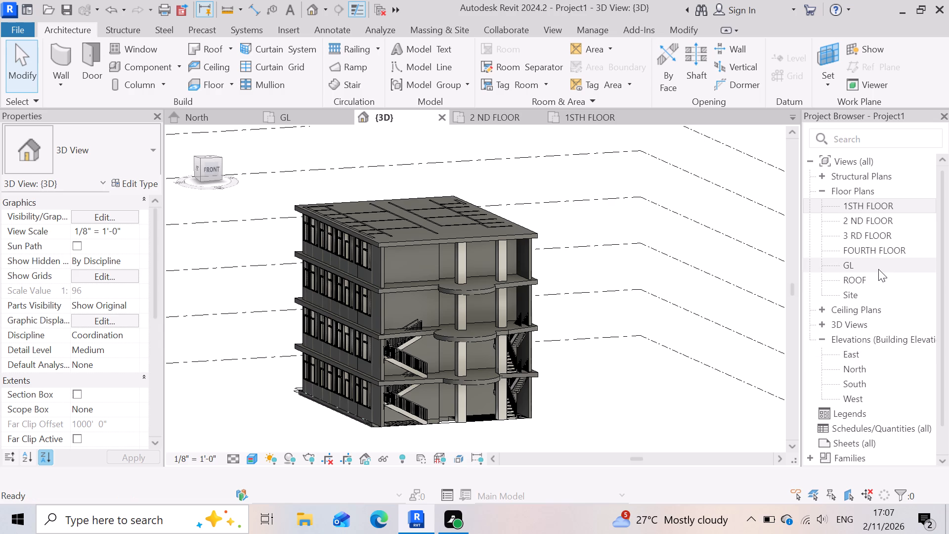
scroll(391, 436, up, 2)
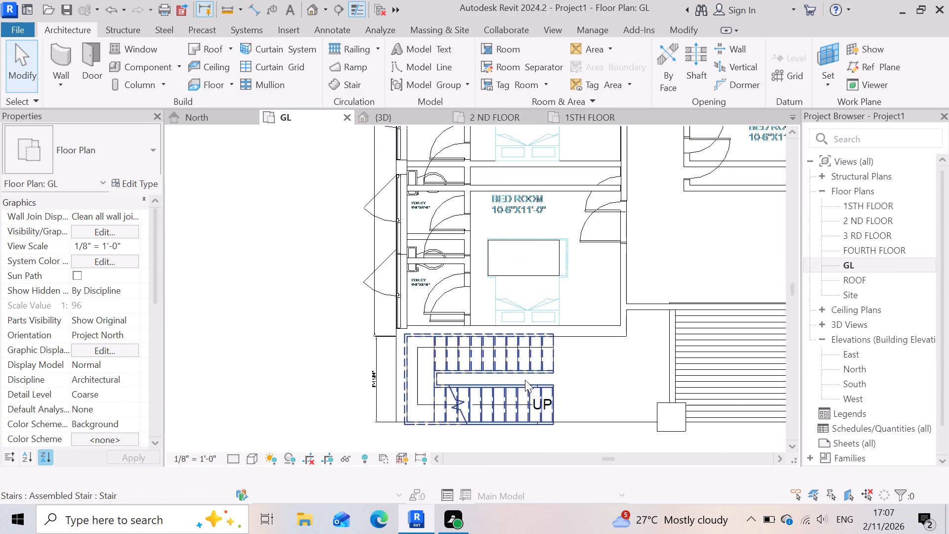
scroll(581, 362, up, 4)
scroll(327, 399, up, 1)
scroll(431, 442, down, 3)
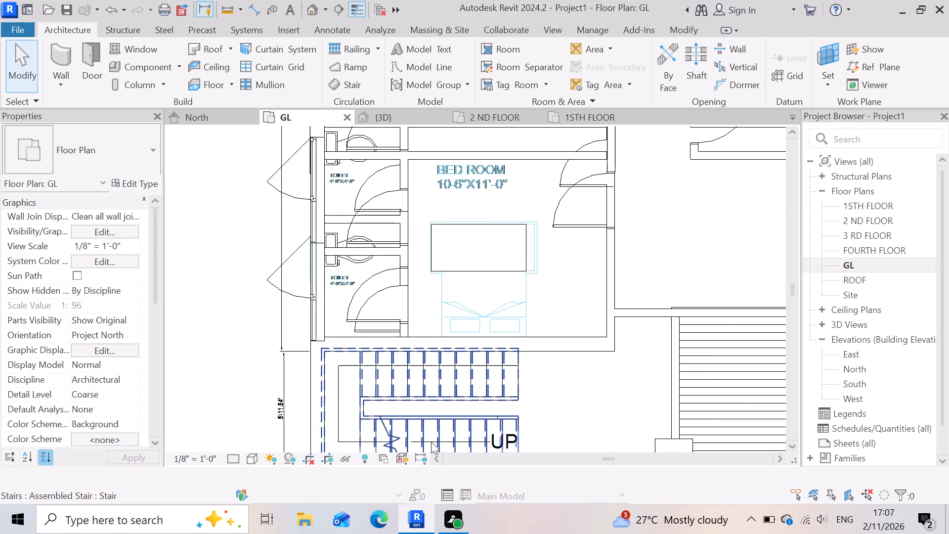
scroll(431, 442, down, 4)
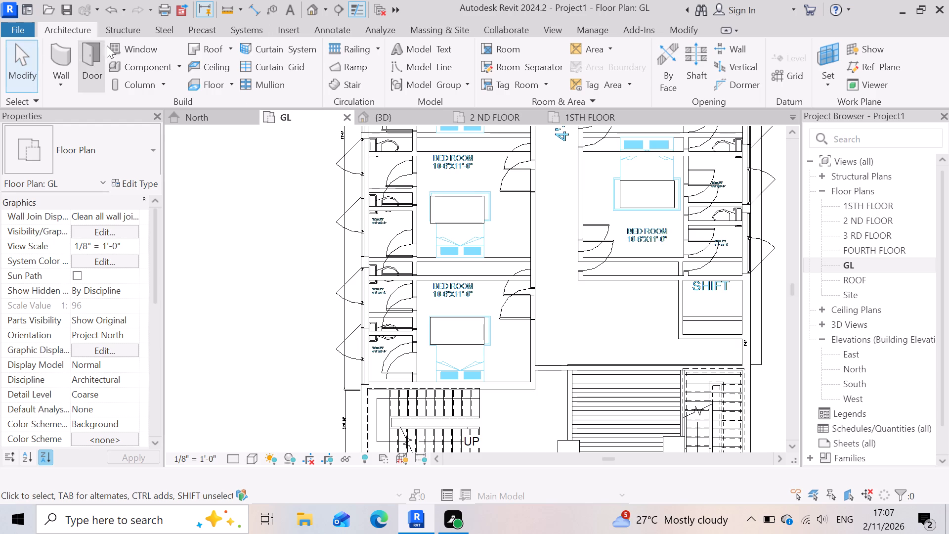
click(145, 50)
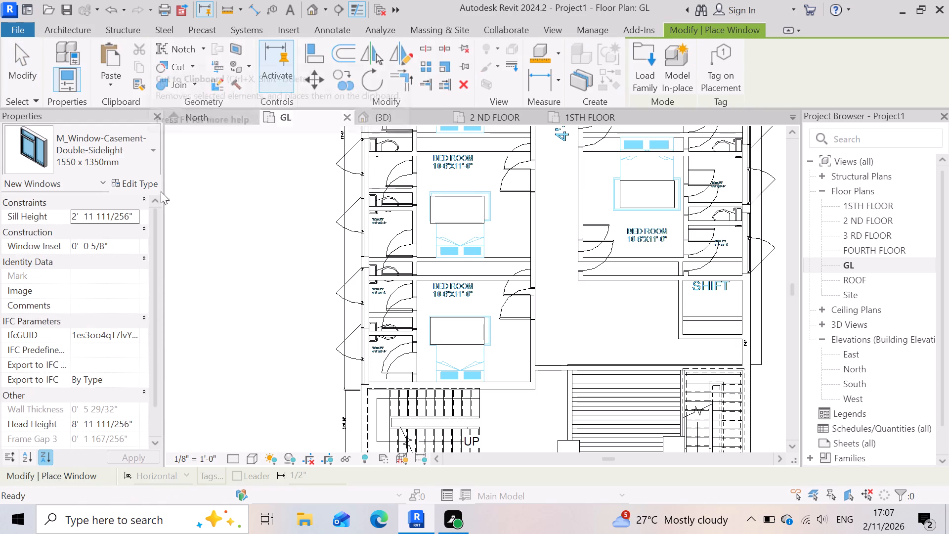
scroll(451, 398, up, 11)
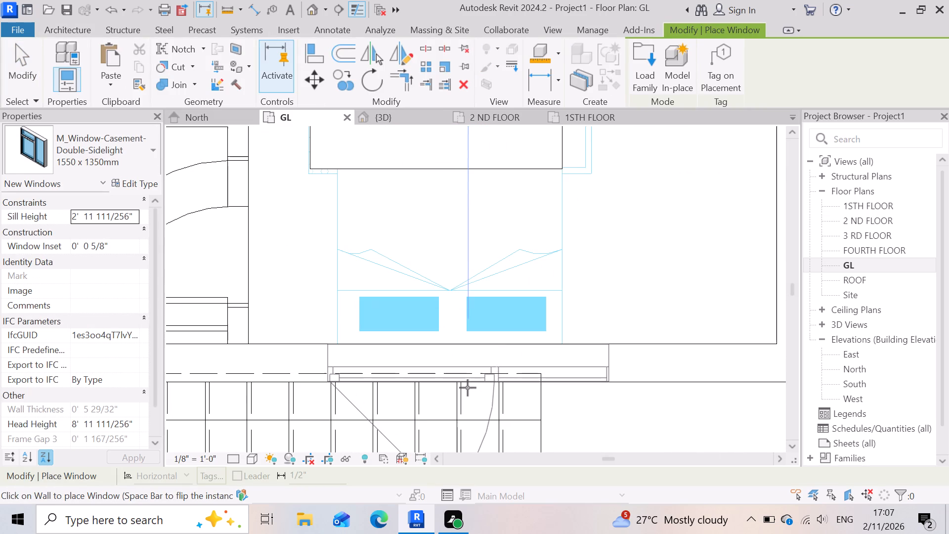
click(463, 386)
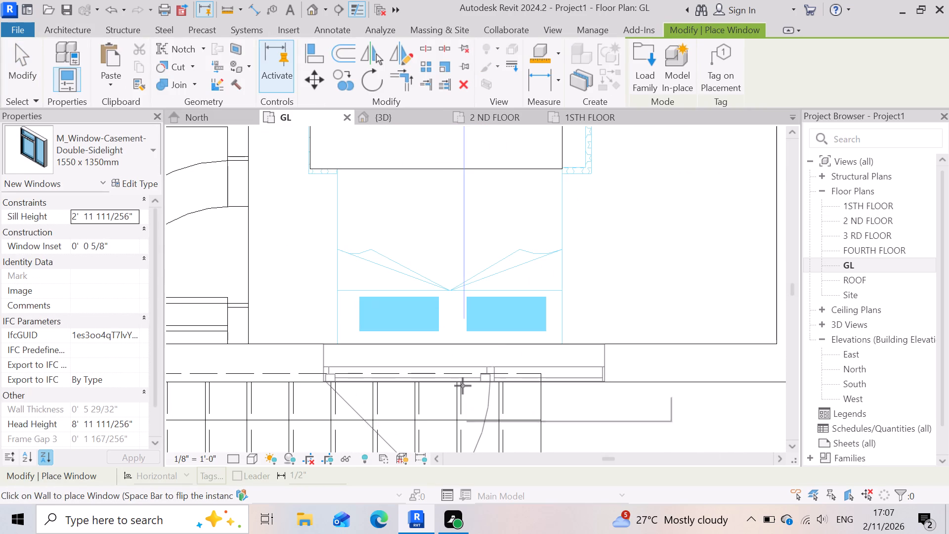
Place another 1550 x 1350mm casement window in the wall between the SHIFT area and its adjacent stair, about 3'-0" from the outer end.
scroll(334, 388, down, 6)
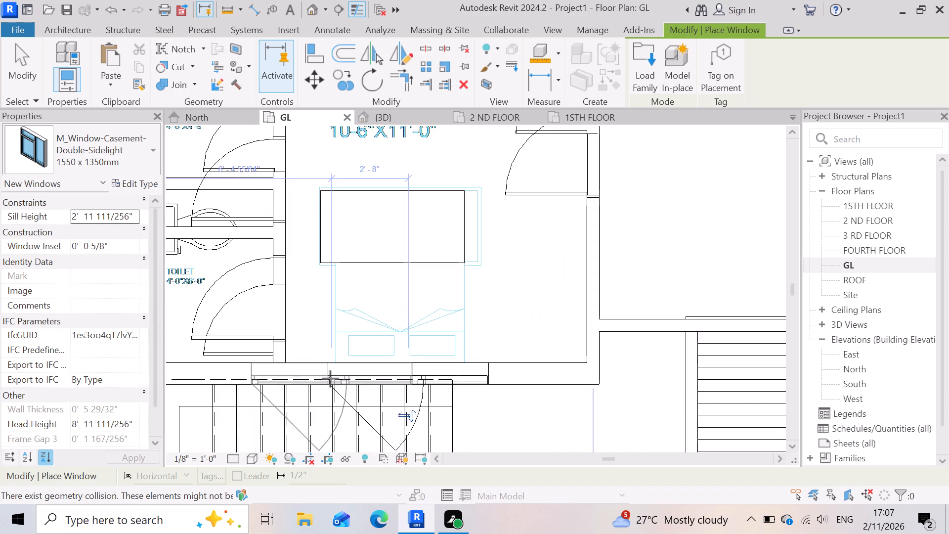
scroll(330, 379, down, 7)
scroll(523, 368, up, 9)
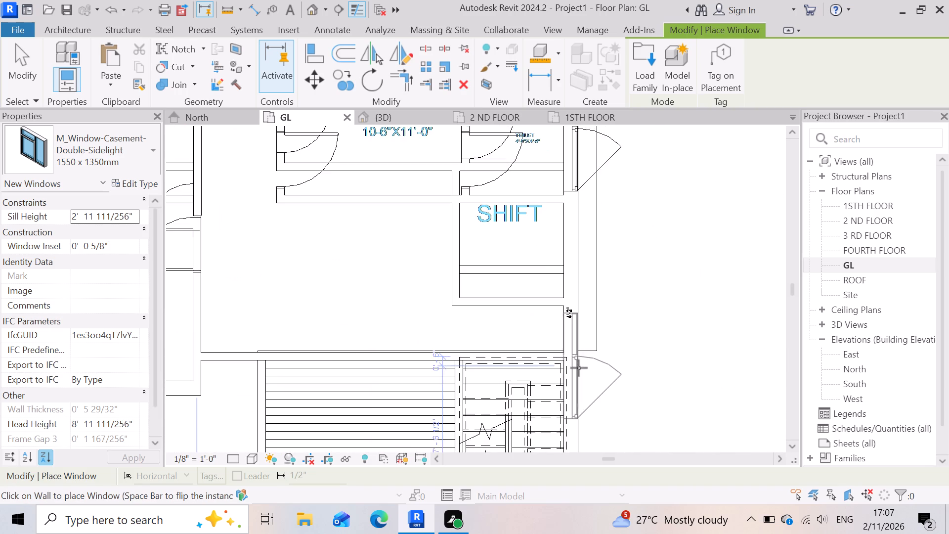
scroll(562, 370, up, 3)
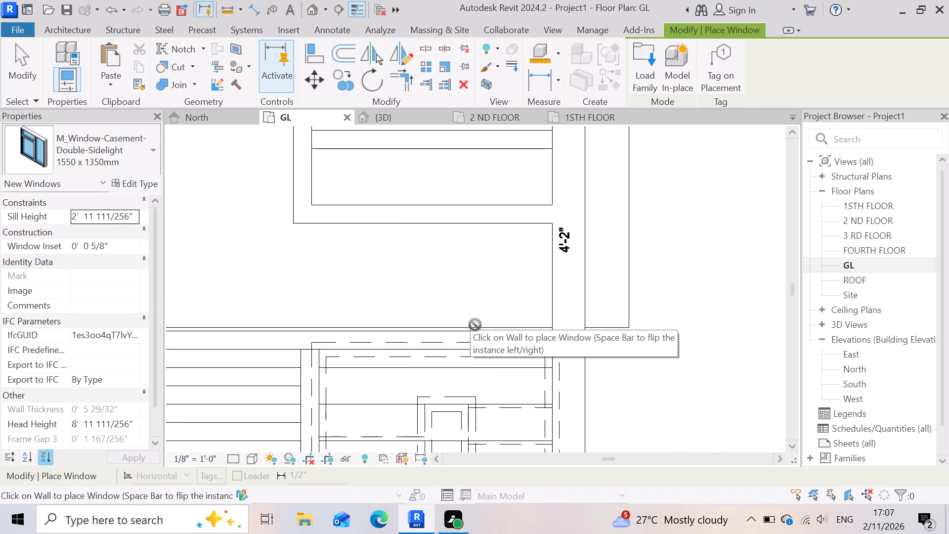
click(436, 331)
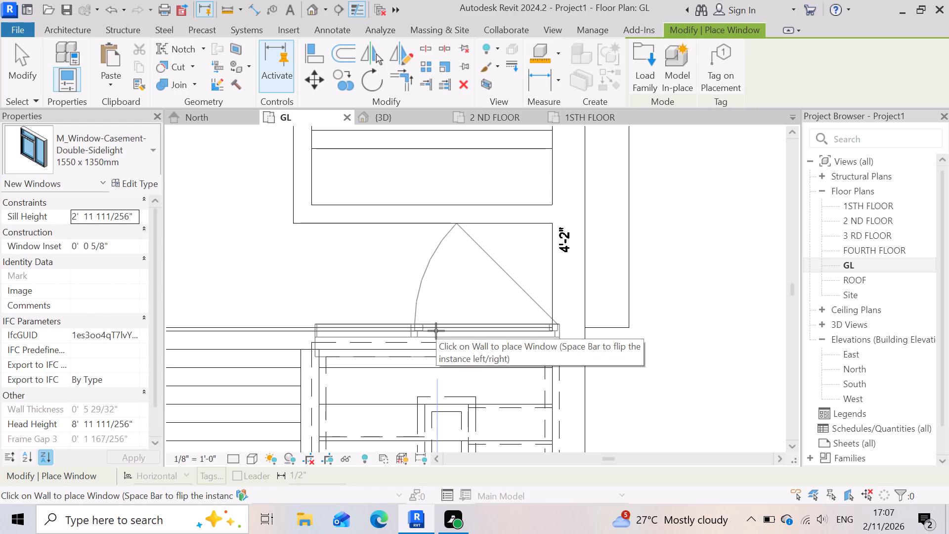
In the 3D view, place 1550 x 1350mm casement windows in the front wall's left bay on the third and top storeys.
scroll(436, 331, down, 6)
scroll(482, 386, down, 5)
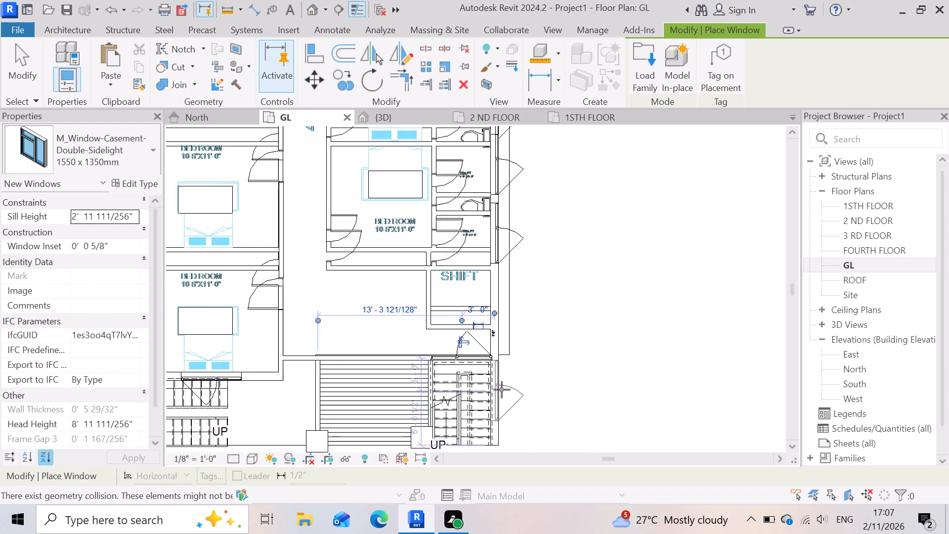
scroll(502, 390, down, 1)
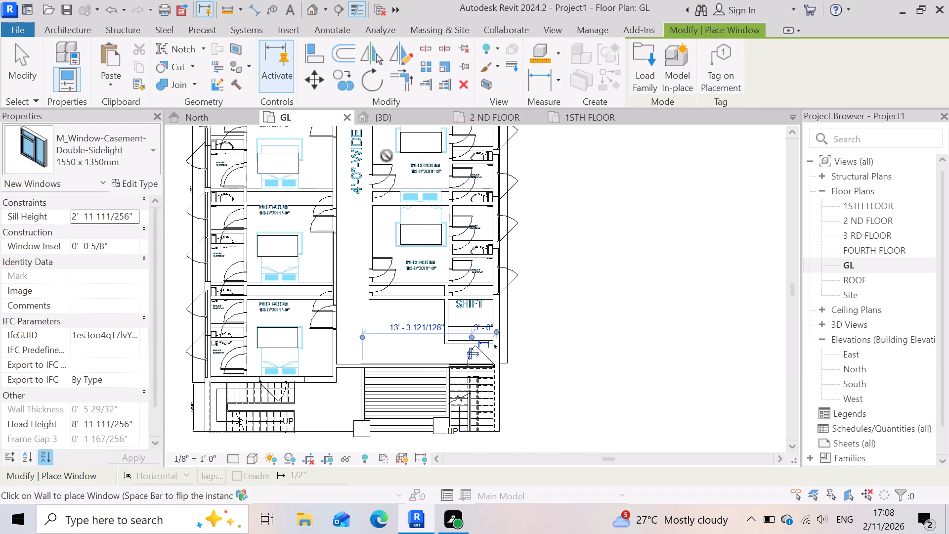
click(417, 118)
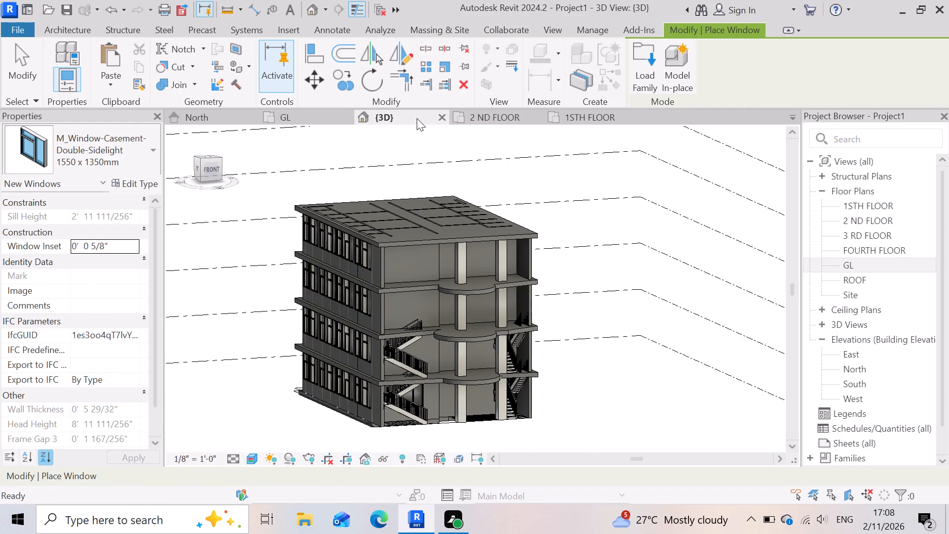
scroll(437, 411, up, 8)
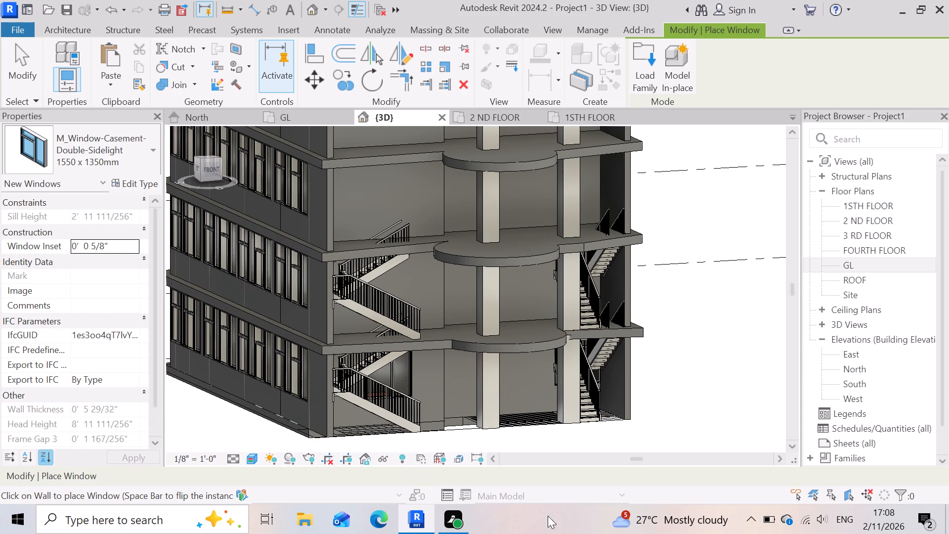
shift+middle_drag(342, 458, 353, 422)
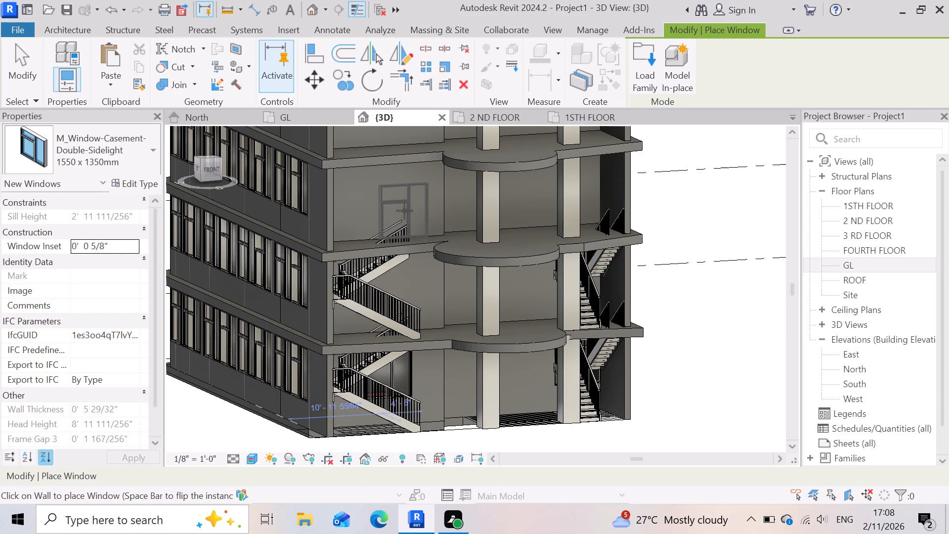
scroll(404, 211, up, 3)
scroll(436, 329, down, 4)
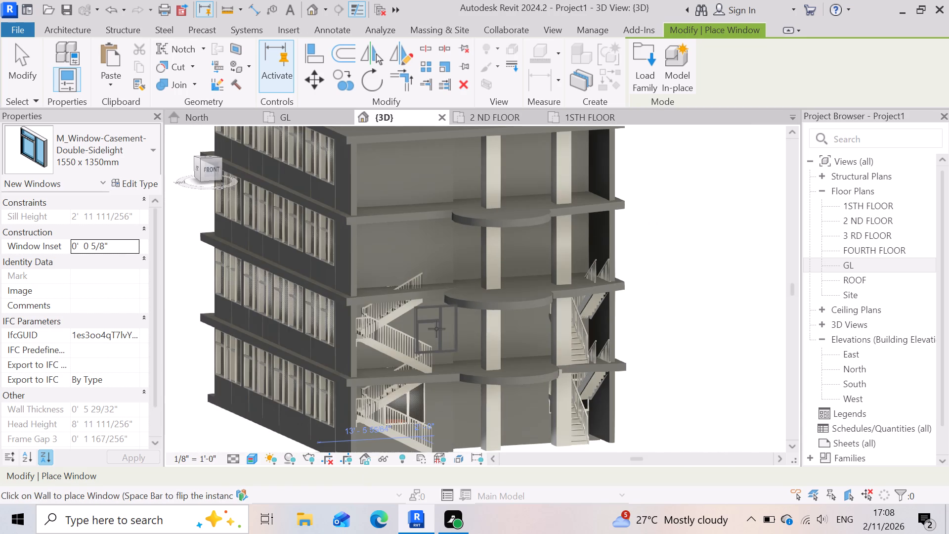
click(400, 249)
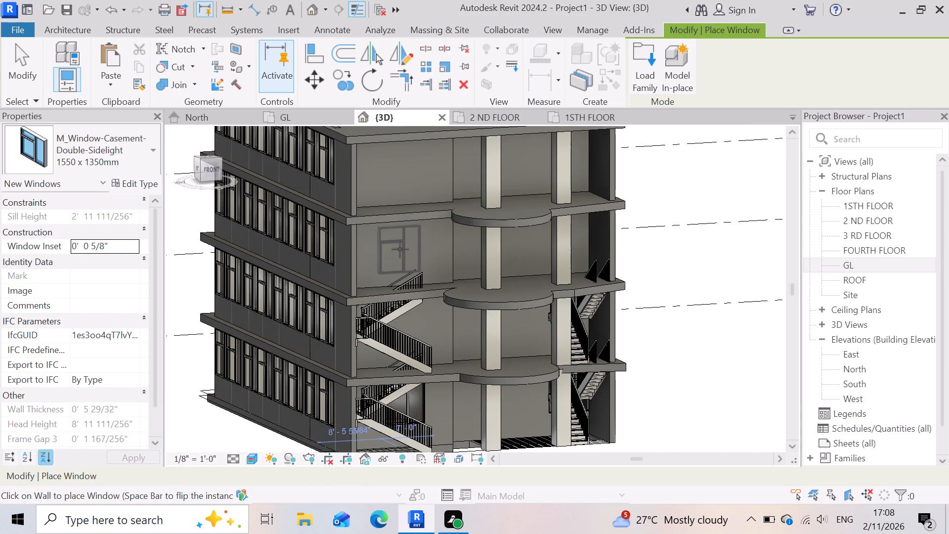
scroll(456, 383, down, 3)
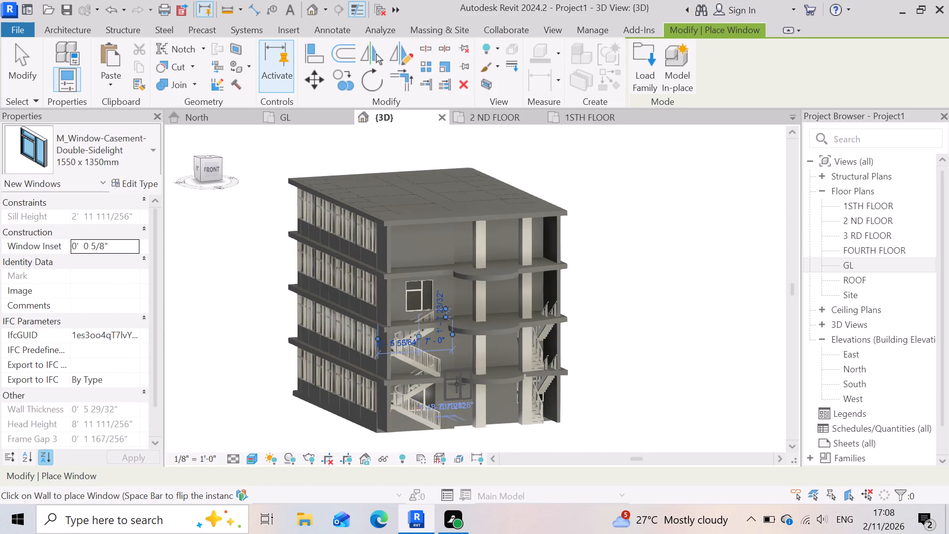
scroll(436, 251, up, 5)
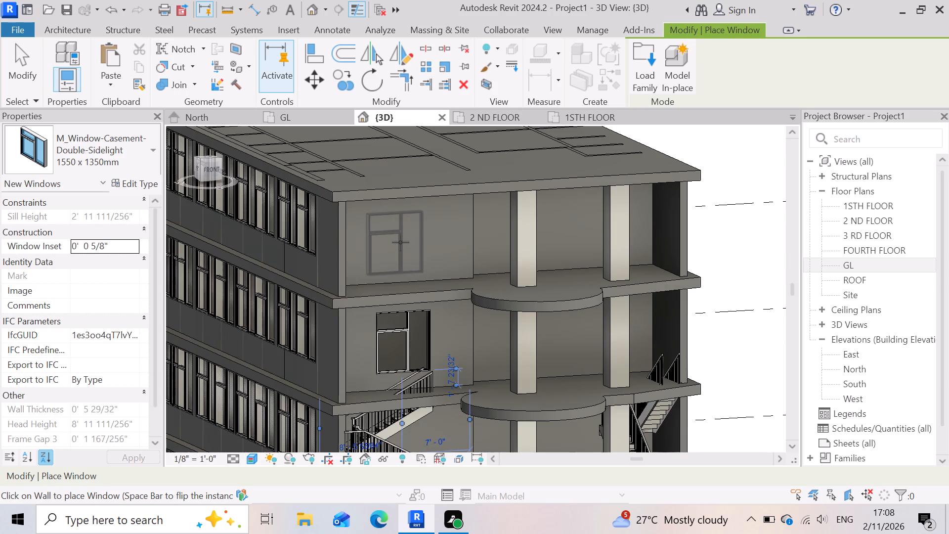
click(400, 242)
Place casement windows in the recessed front wall between the two columns on the top and third storeys.
scroll(385, 263, down, 3)
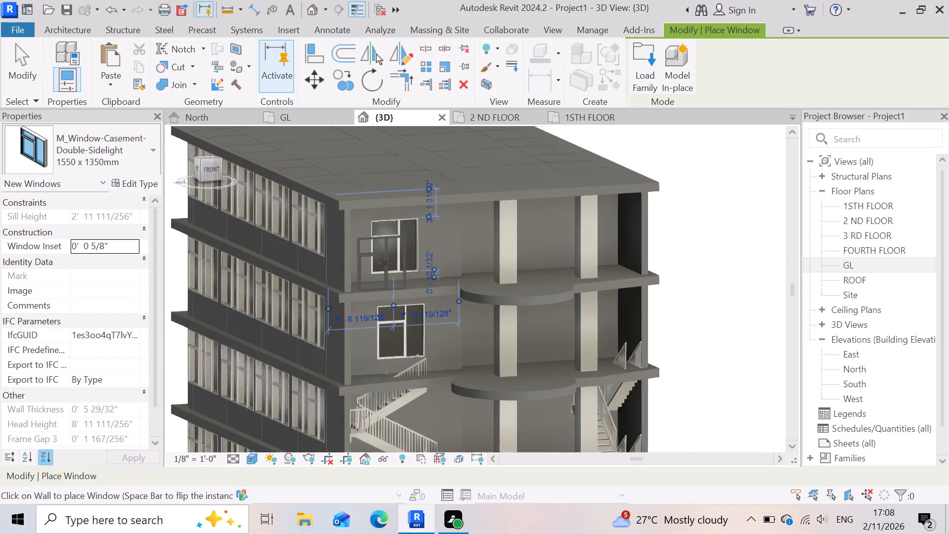
scroll(380, 311, down, 2)
scroll(544, 263, up, 5)
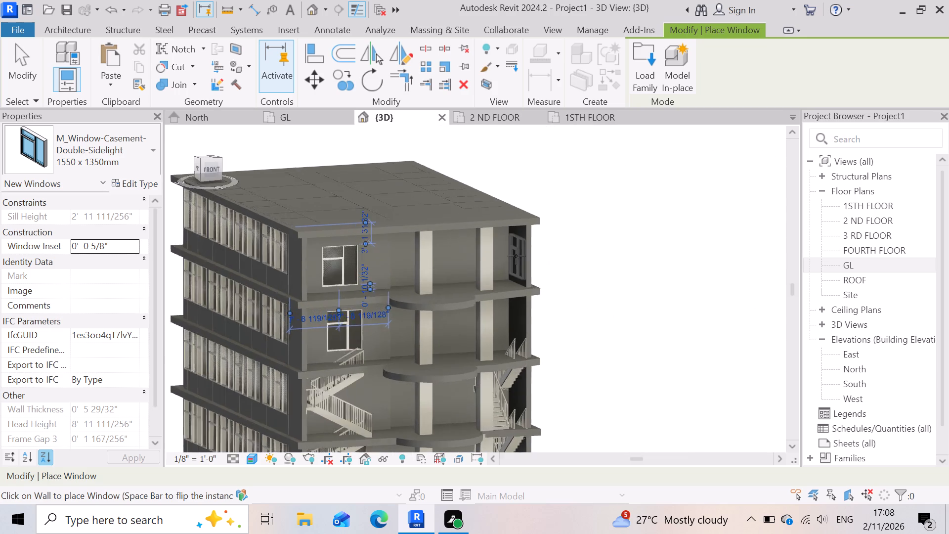
scroll(516, 256, up, 2)
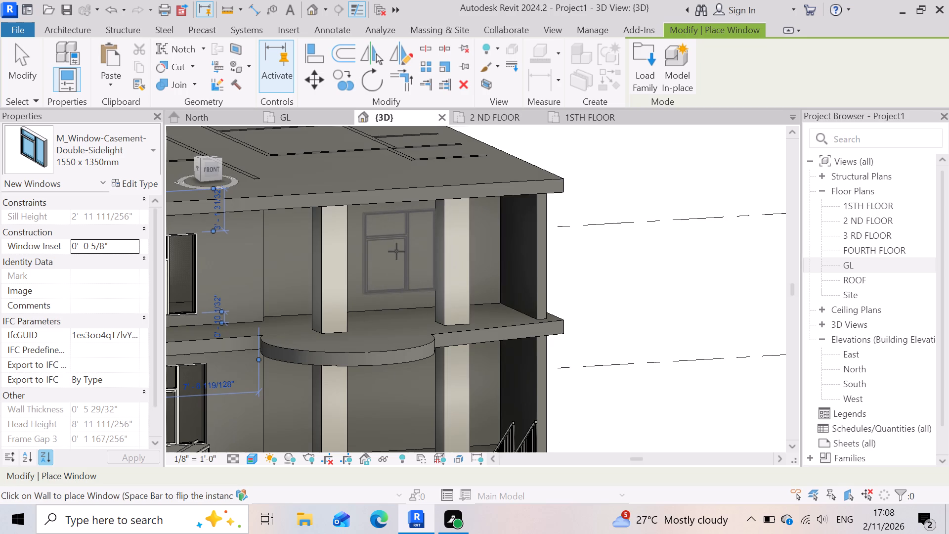
click(399, 251)
scroll(454, 250, down, 6)
scroll(430, 394, up, 2)
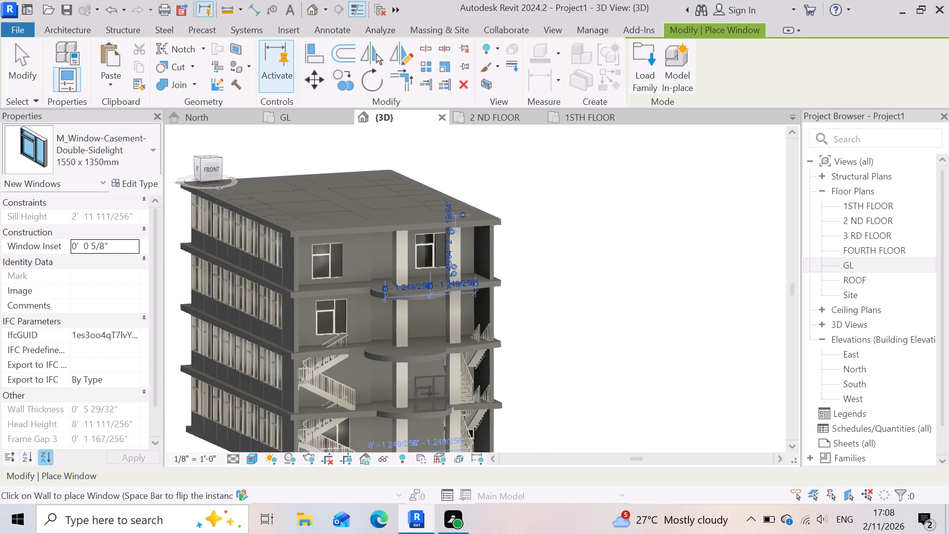
scroll(430, 394, up, 7)
scroll(466, 380, down, 7)
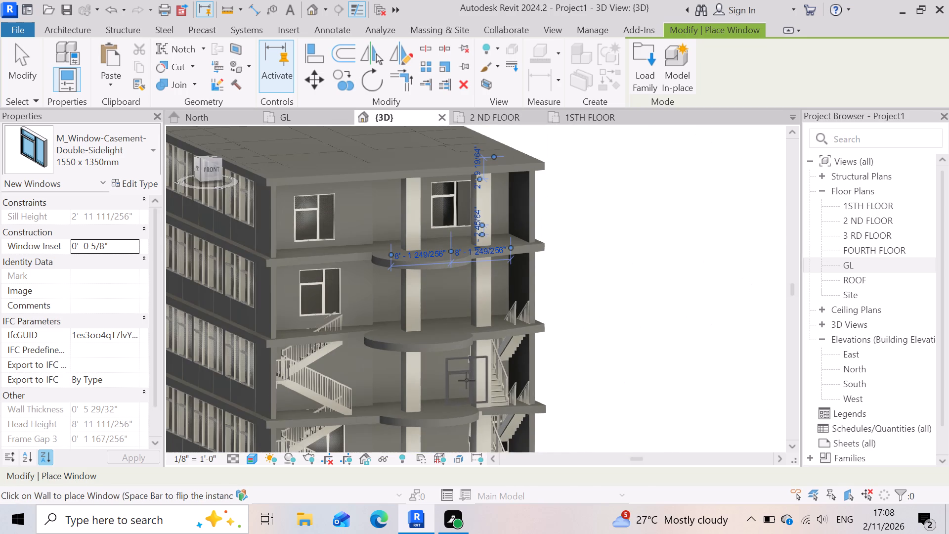
scroll(463, 327, up, 9)
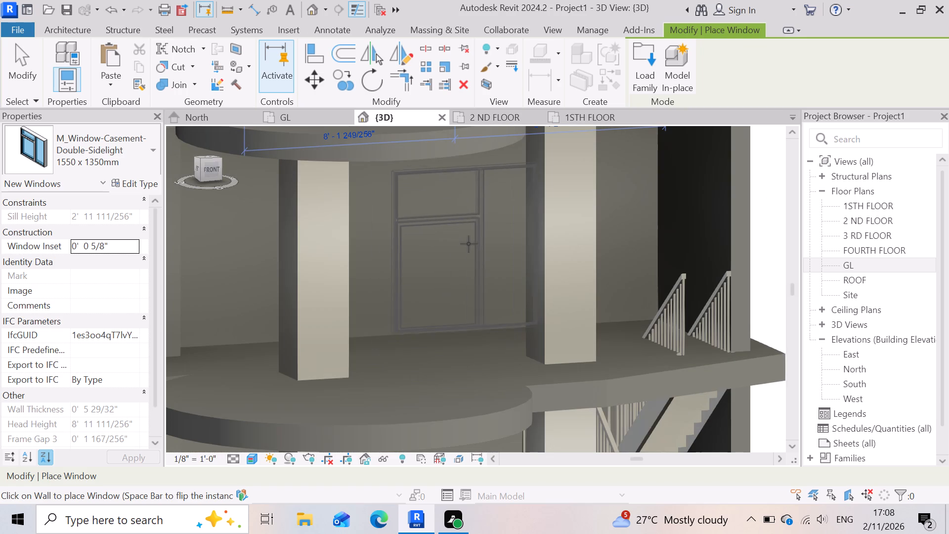
click(443, 246)
Place casement windows in the second storey's front wall, one behind the left stair and one centred in the recessed wall between the columns.
scroll(594, 270, down, 6)
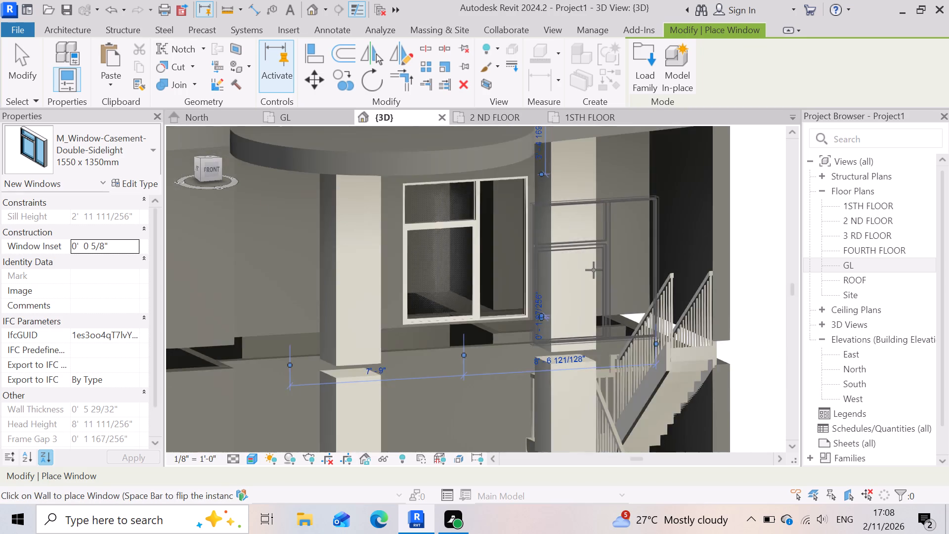
scroll(594, 270, down, 2)
scroll(483, 412, up, 9)
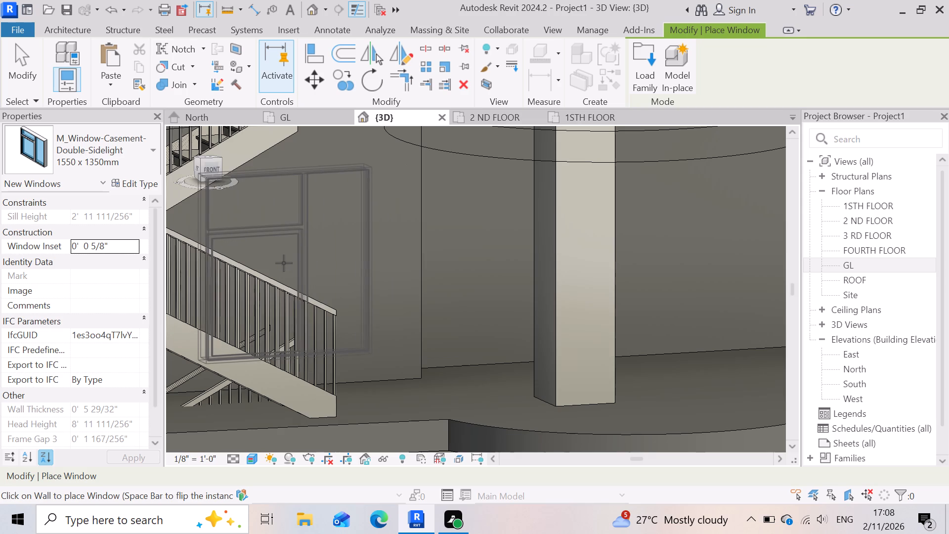
click(281, 264)
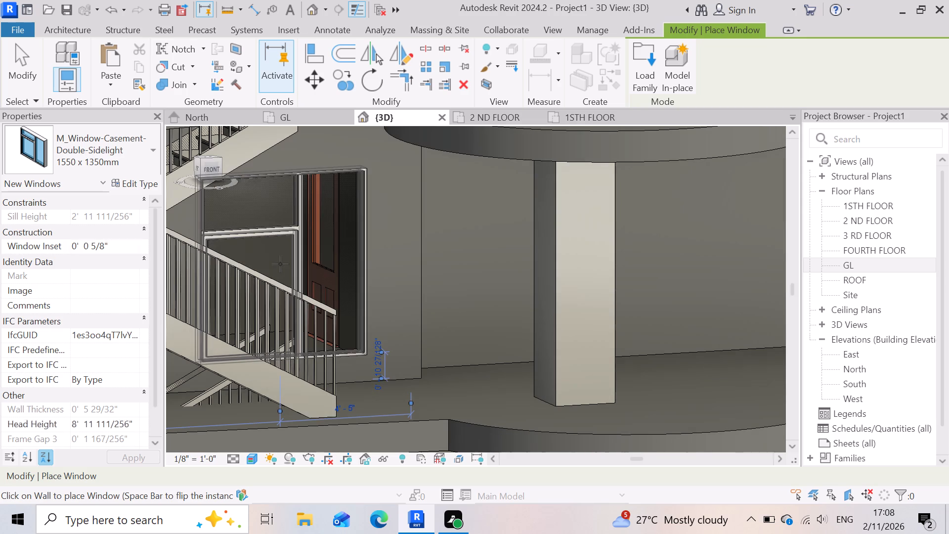
scroll(242, 304, down, 8)
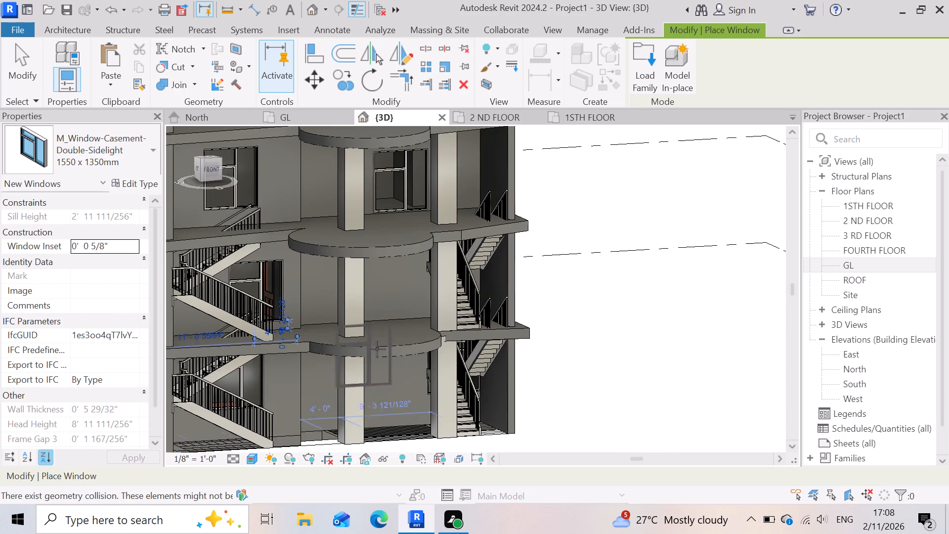
scroll(453, 348, down, 4)
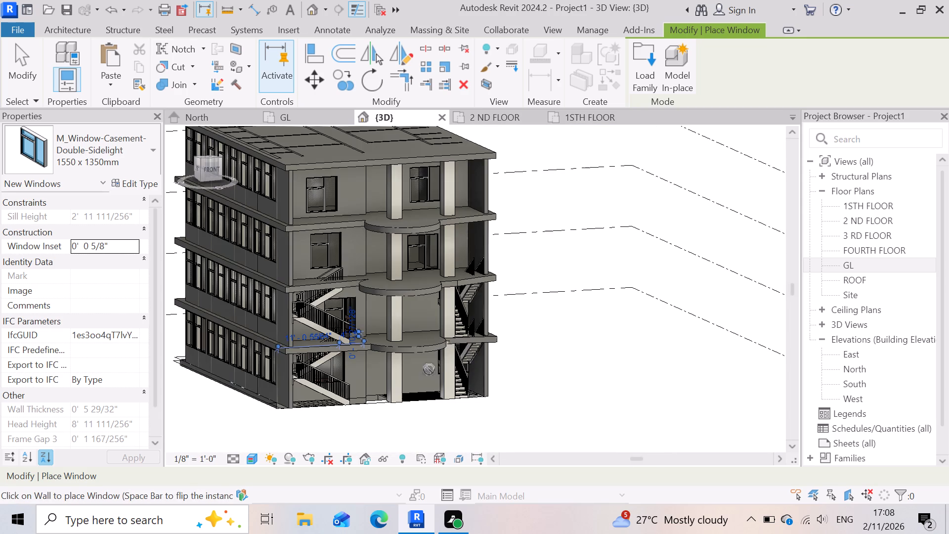
scroll(433, 352, up, 12)
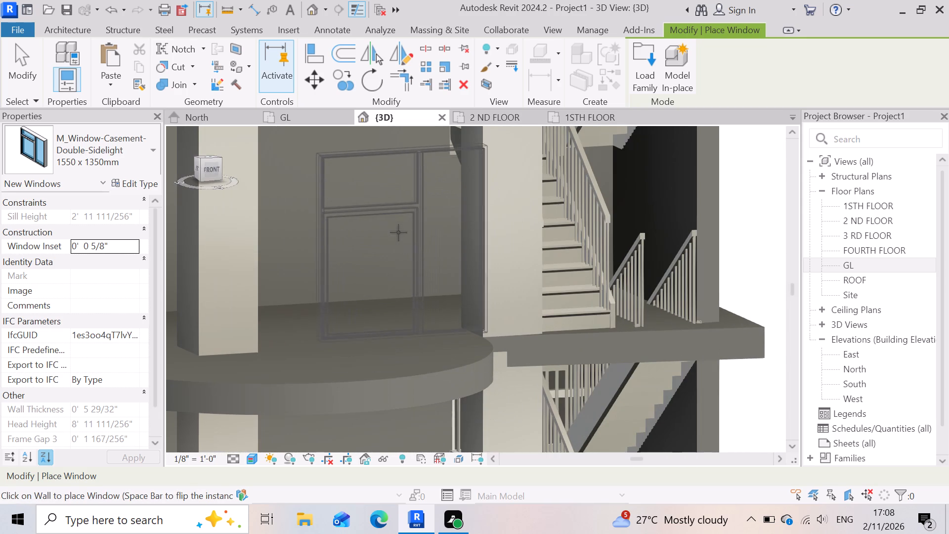
click(383, 194)
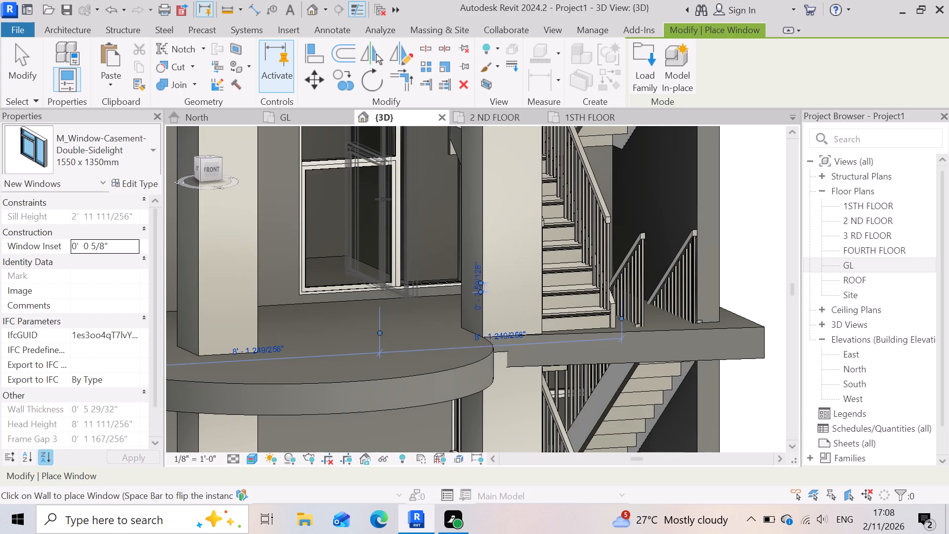
scroll(450, 259, down, 8)
scroll(474, 366, down, 2)
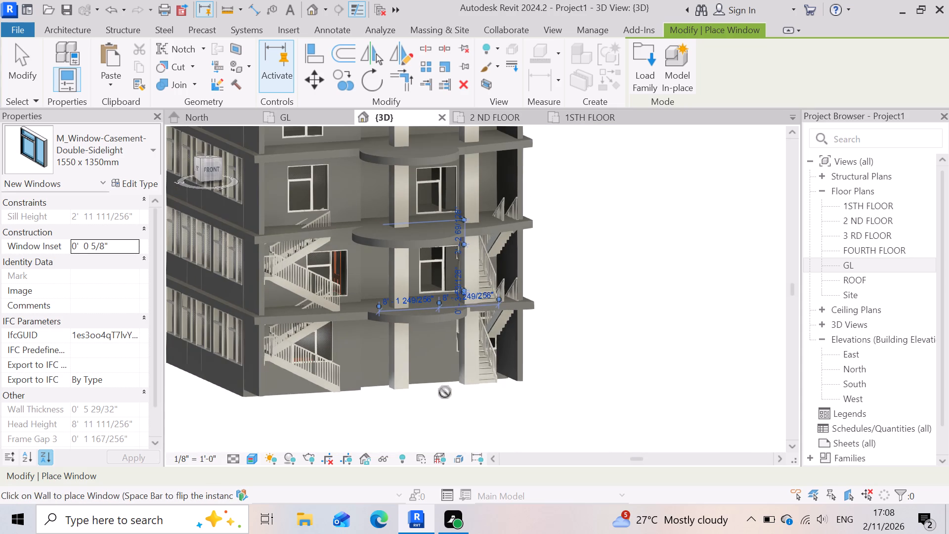
Examine the front facade from several angles to check window coverage on each storey, and end window placement.
scroll(381, 382, up, 10)
scroll(320, 366, down, 1)
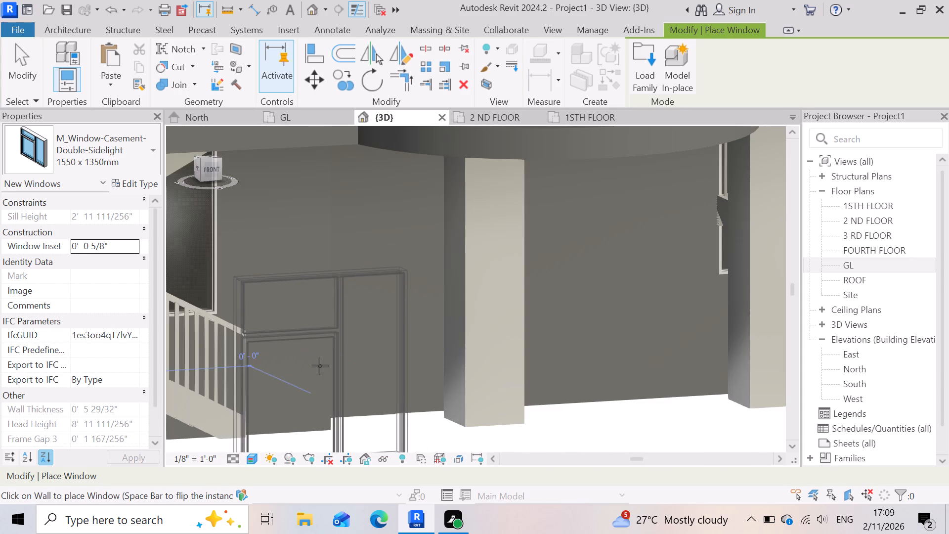
scroll(320, 366, down, 4)
key(Escape)
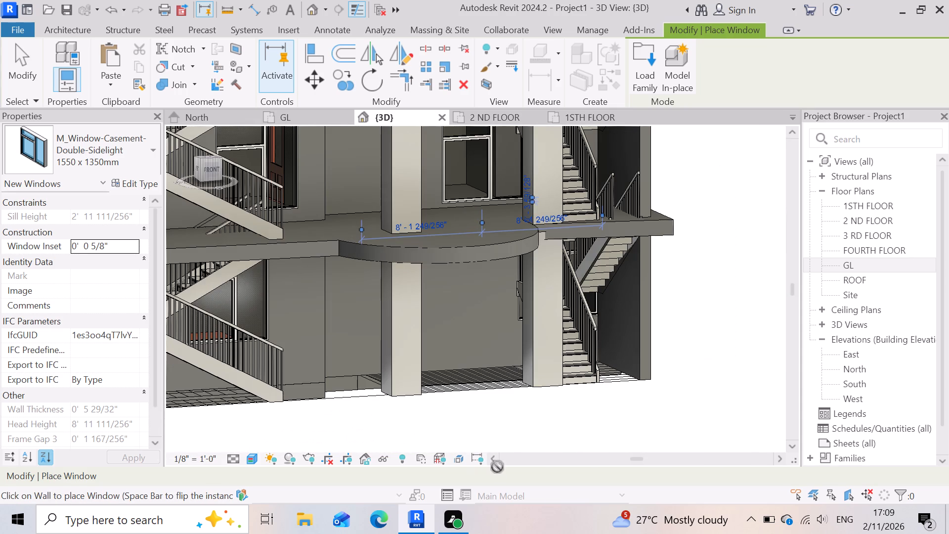
scroll(560, 449, down, 6)
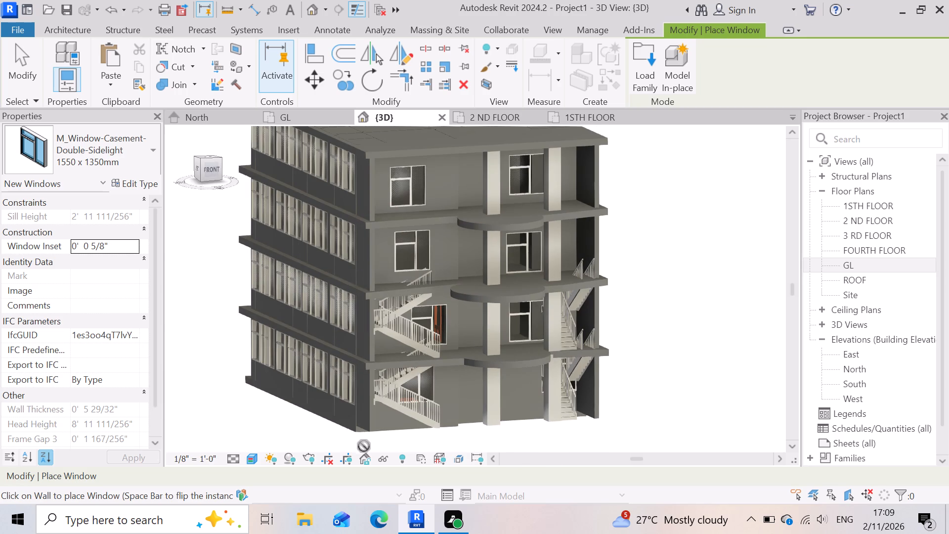
shift+middle_drag(356, 438, 332, 420)
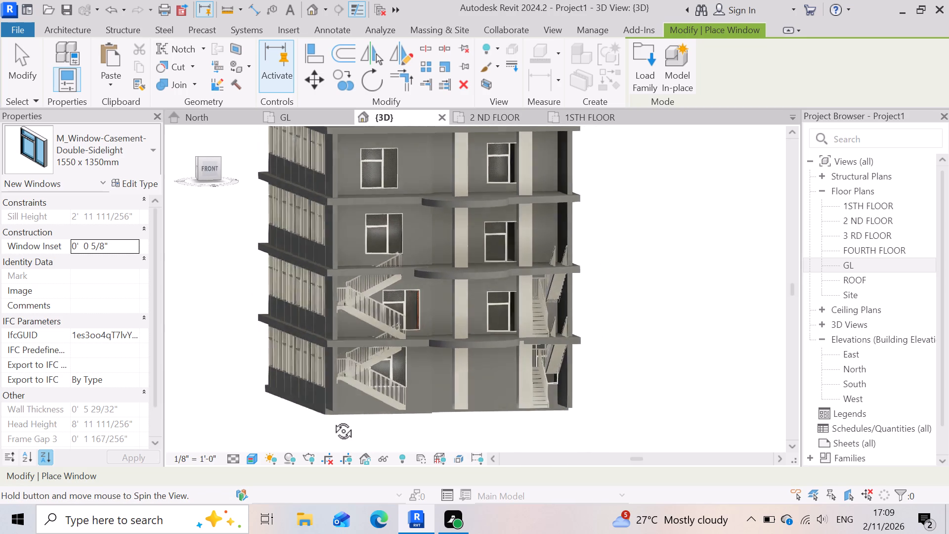
shift+middle_drag(332, 420, 332, 420)
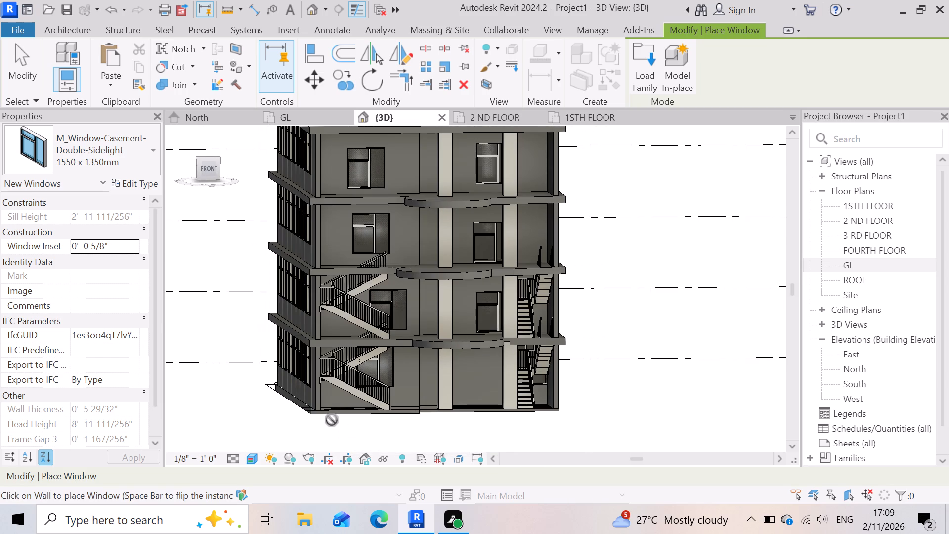
scroll(430, 405, down, 1)
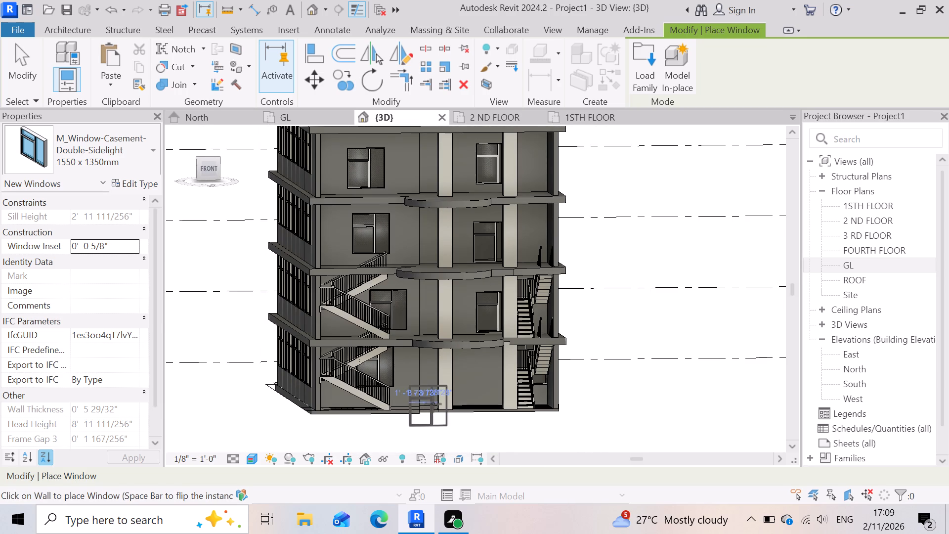
scroll(424, 399, down, 2)
scroll(424, 399, up, 5)
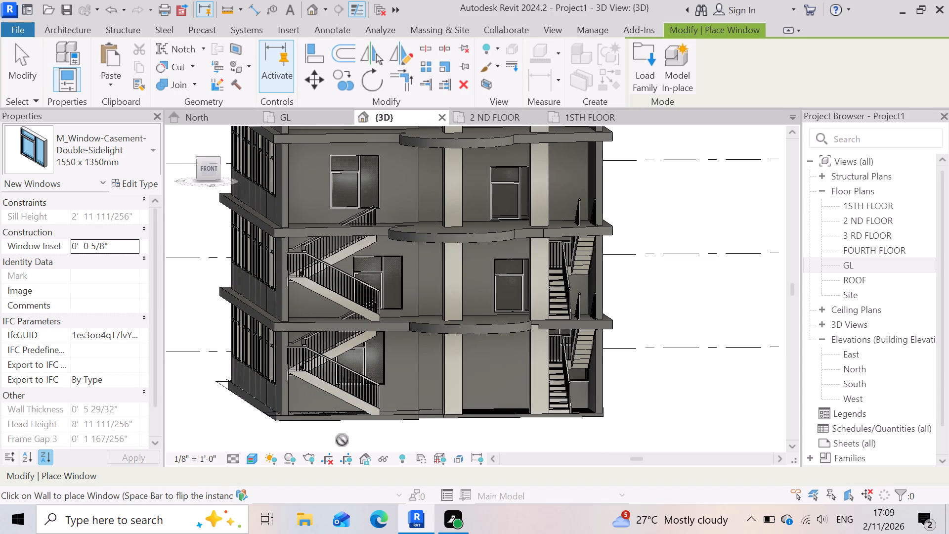
scroll(350, 437, down, 2)
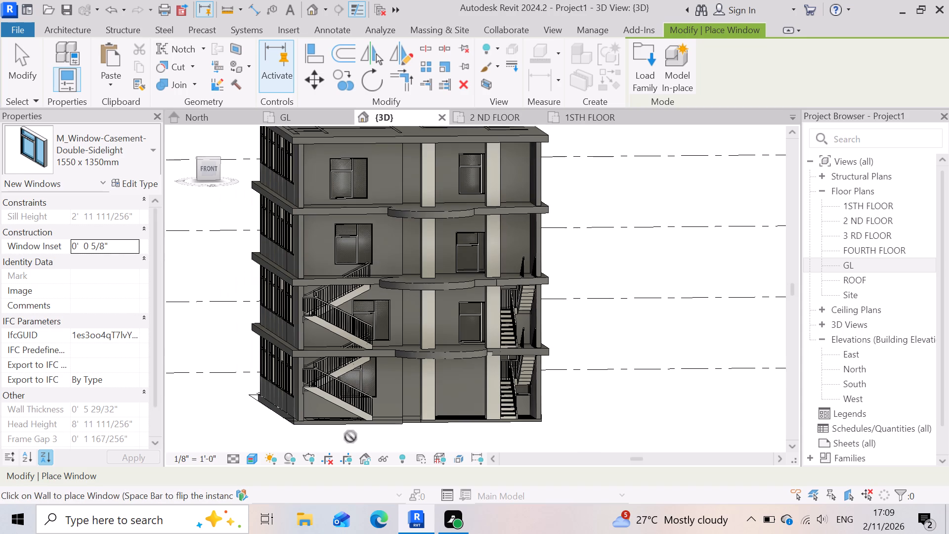
key(Escape)
key(Escape)
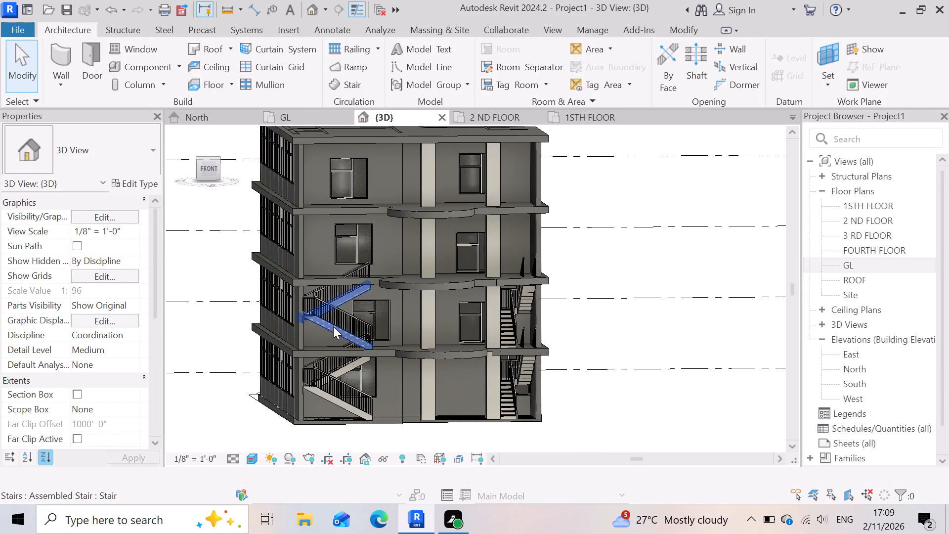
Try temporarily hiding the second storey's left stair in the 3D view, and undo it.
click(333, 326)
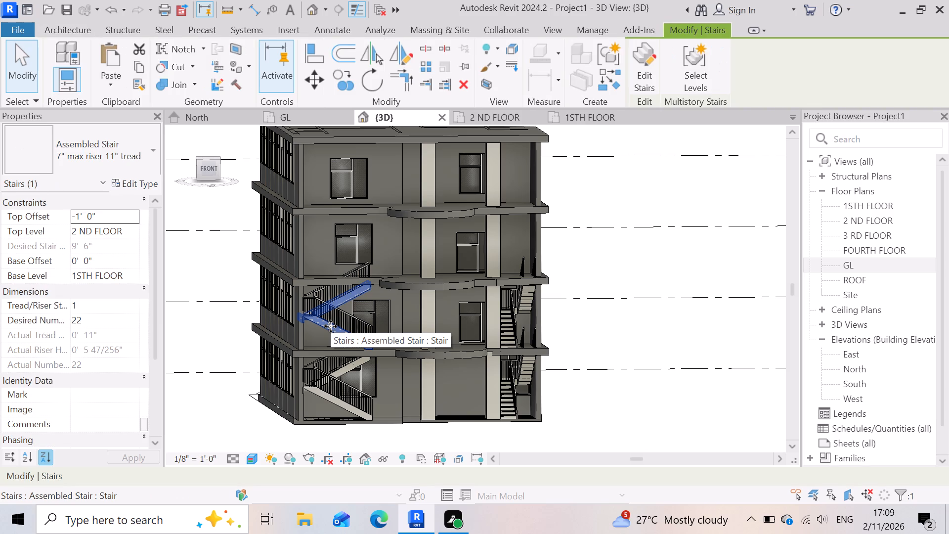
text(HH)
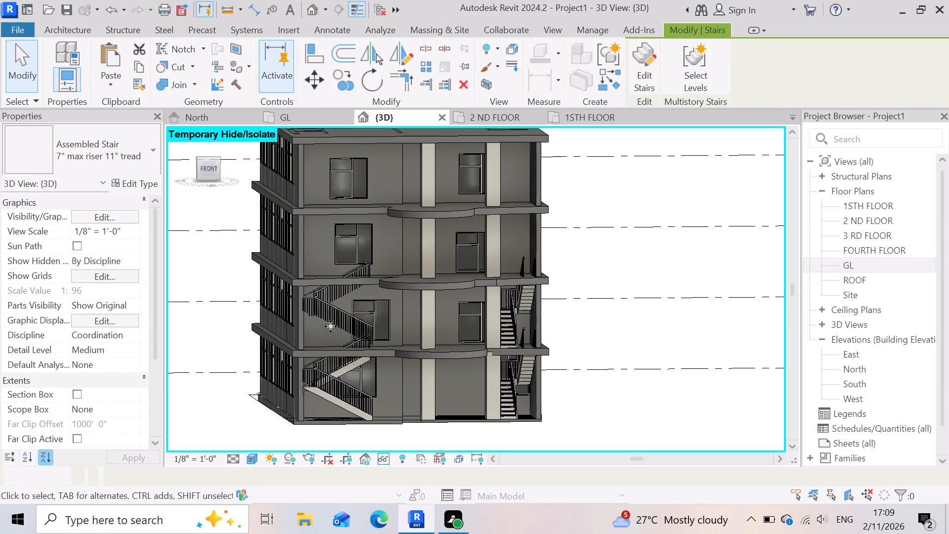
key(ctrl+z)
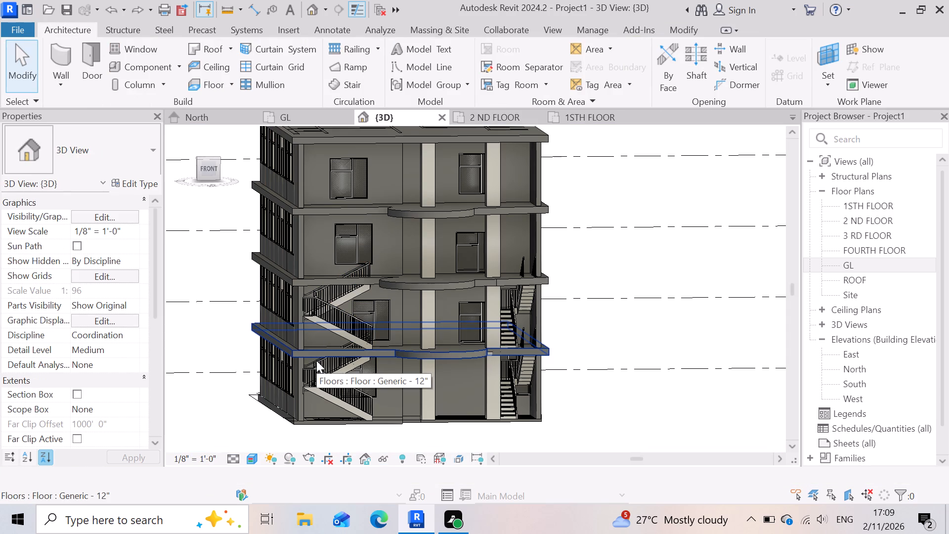
Select the second storey in the North elevation, filter it to stairs and railings only, and temporarily hide them in the 3D view.
scroll(312, 334, up, 8)
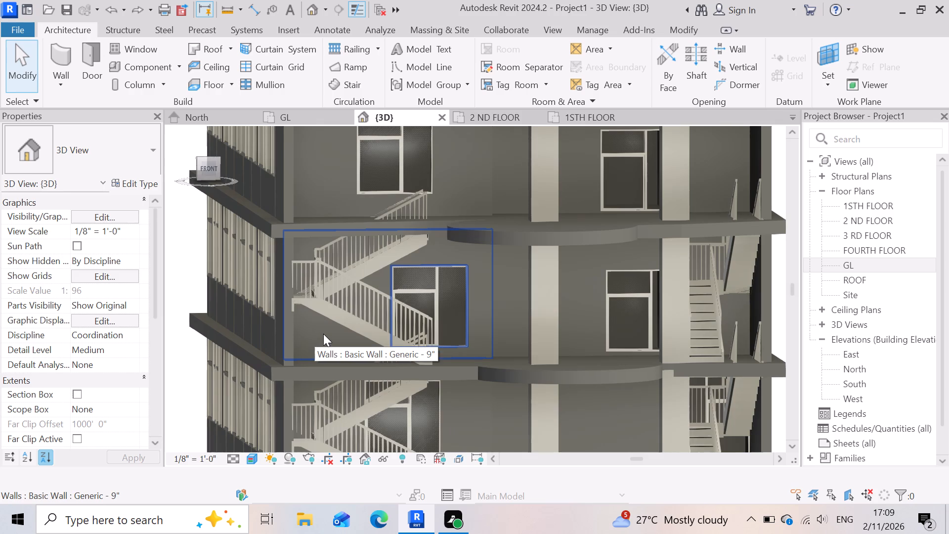
scroll(323, 334, up, 4)
scroll(423, 315, down, 3)
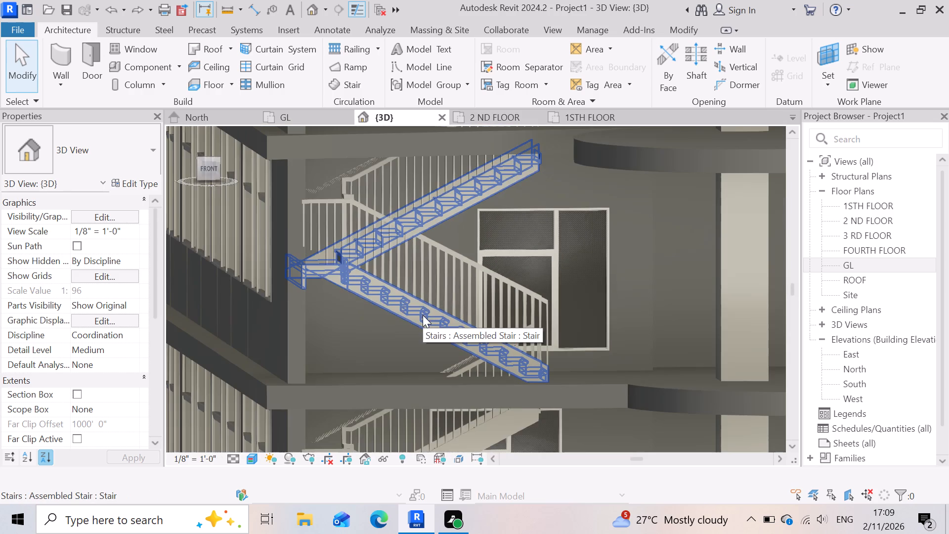
scroll(312, 339, down, 6)
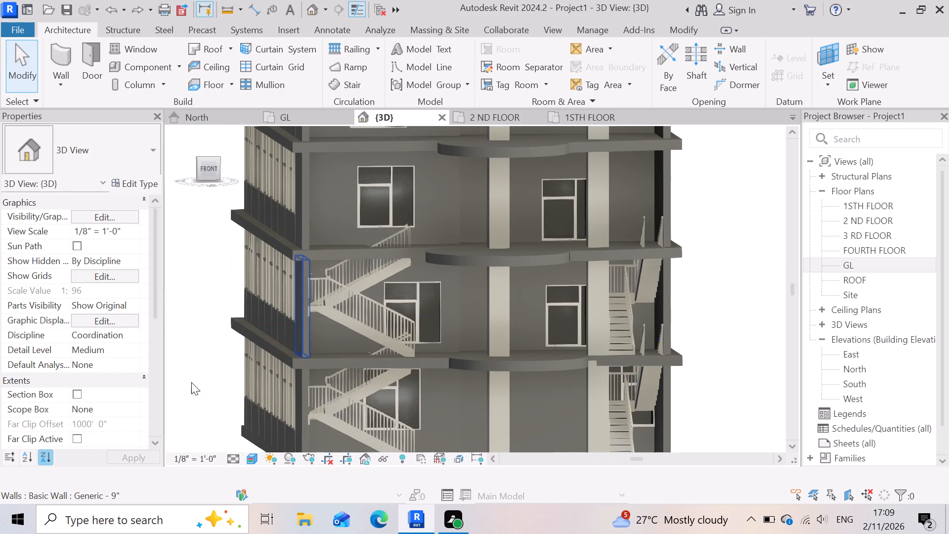
double_click(884, 369)
scroll(518, 346, up, 5)
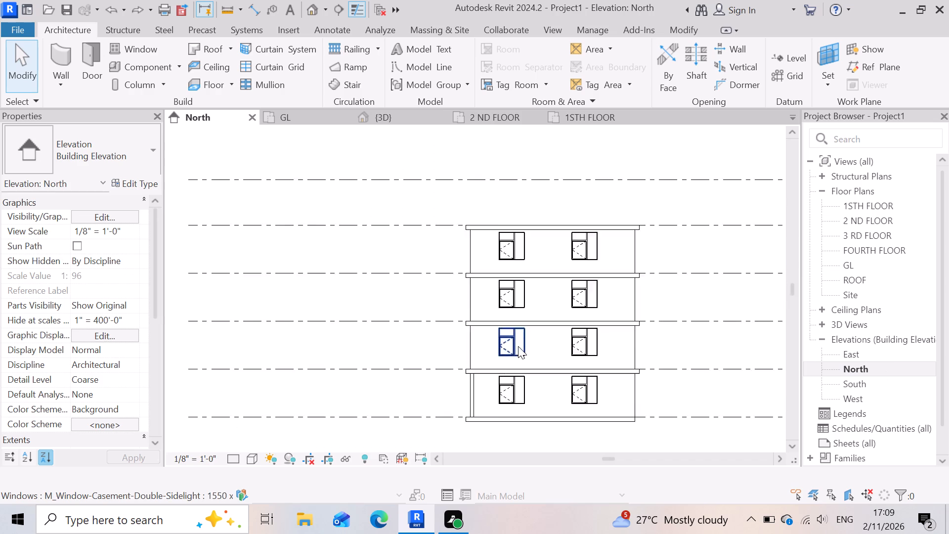
scroll(500, 350, up, 9)
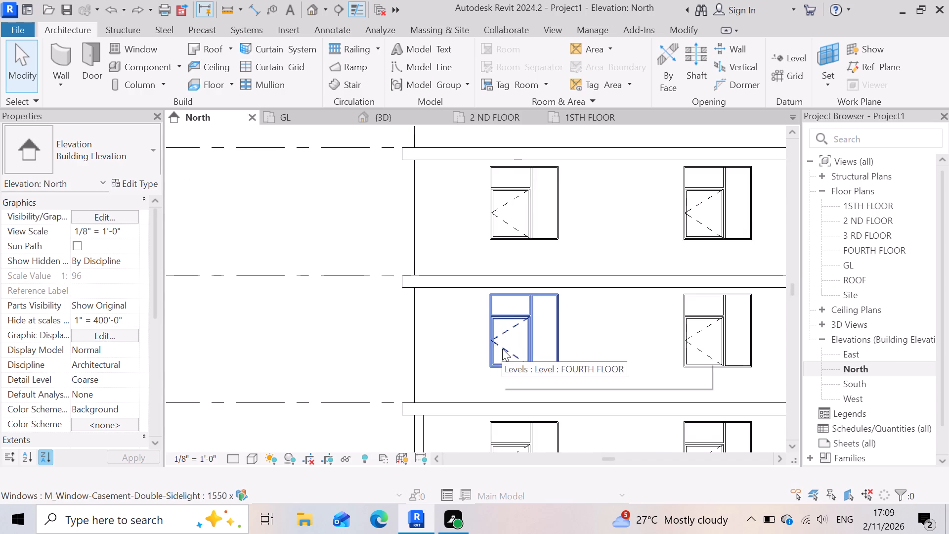
scroll(491, 349, down, 9)
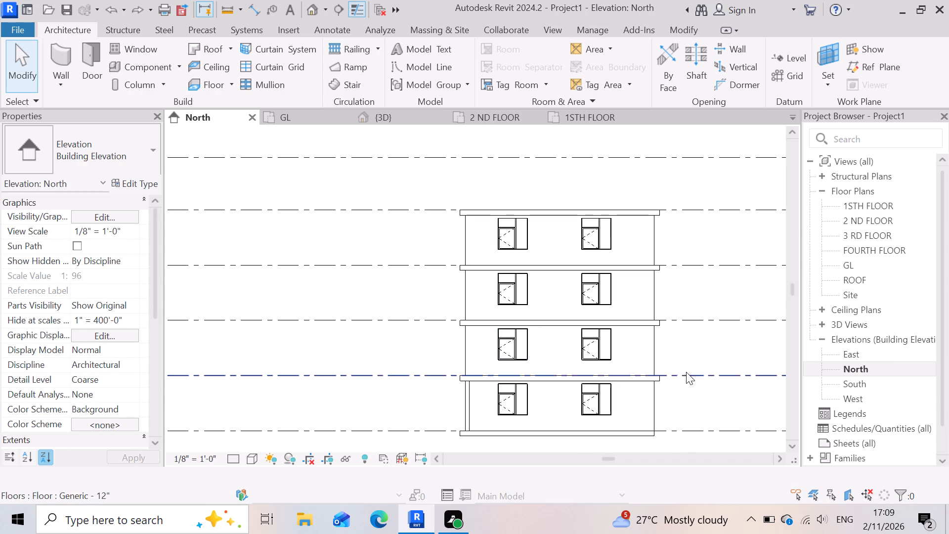
drag(704, 351, 446, 338)
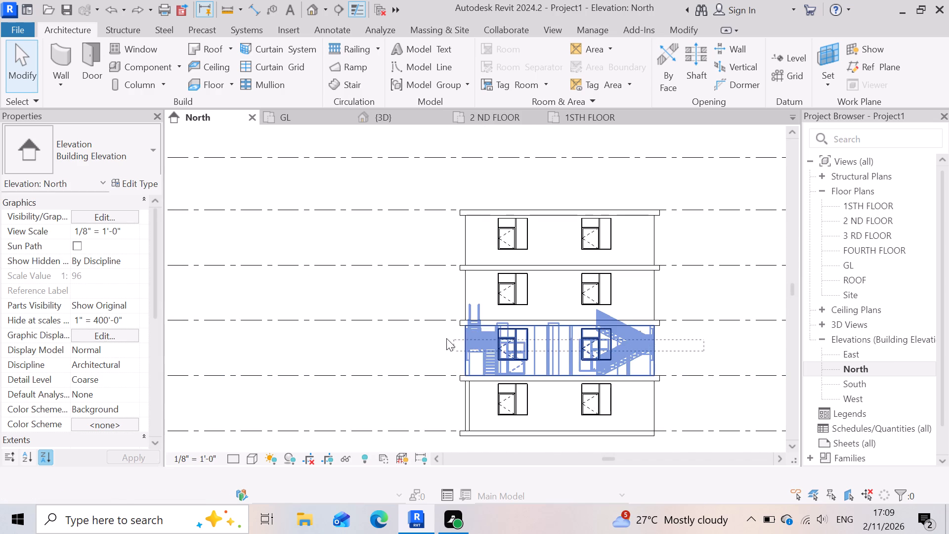
drag(446, 338, 408, 336)
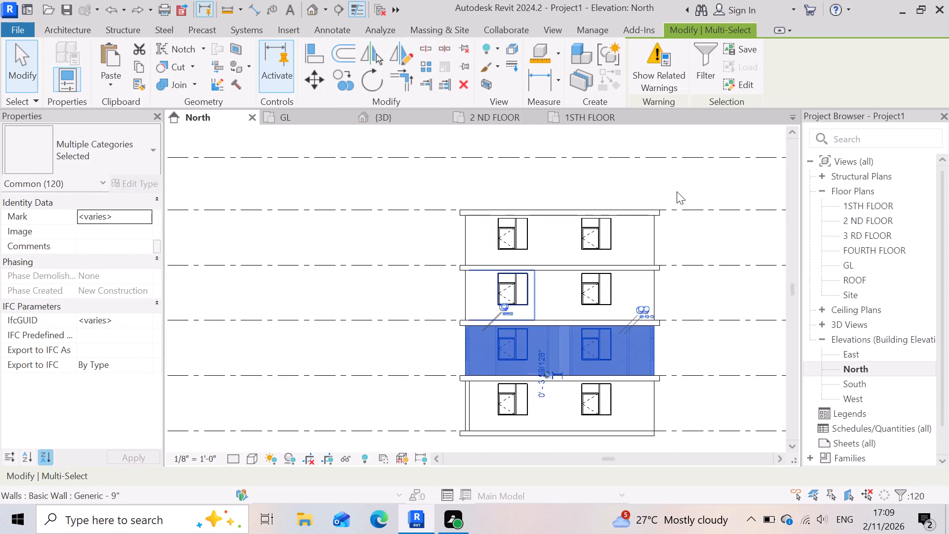
click(697, 48)
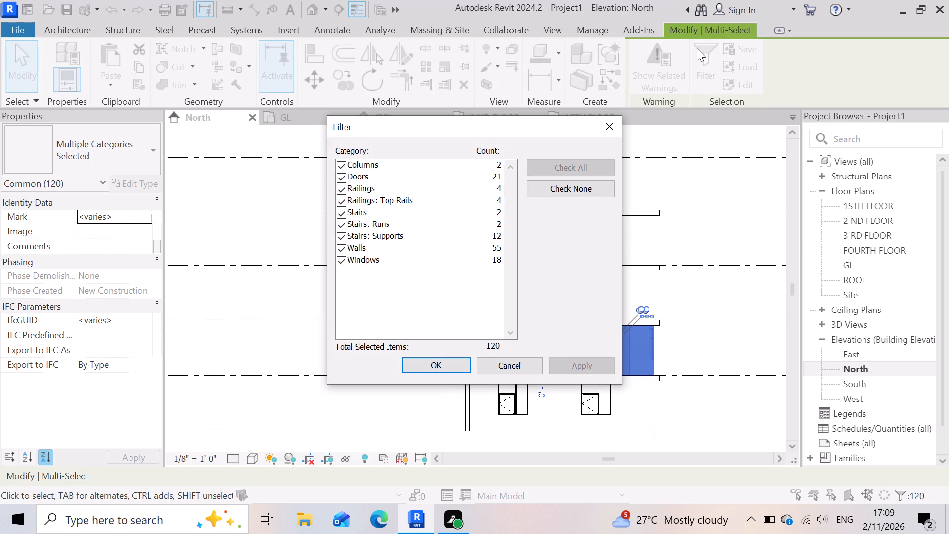
click(573, 179)
click(340, 174)
click(337, 166)
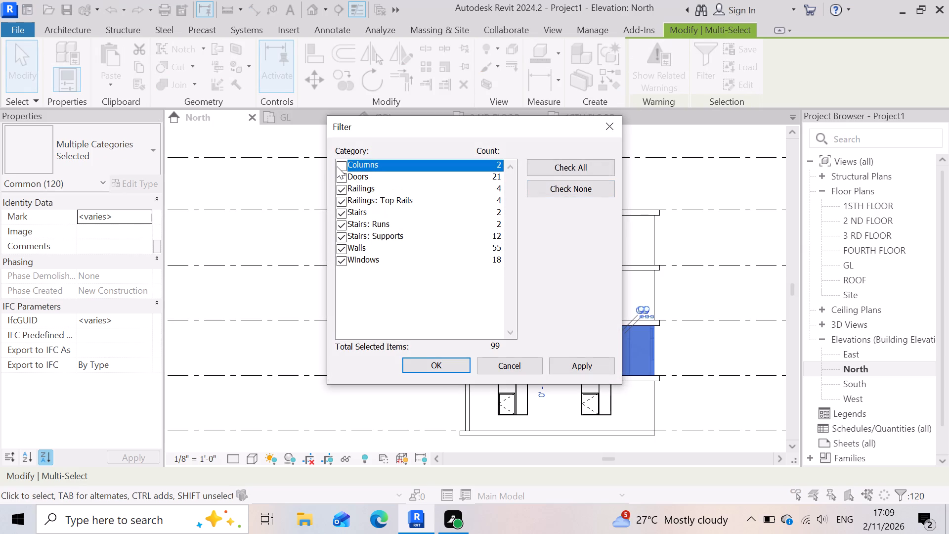
click(343, 258)
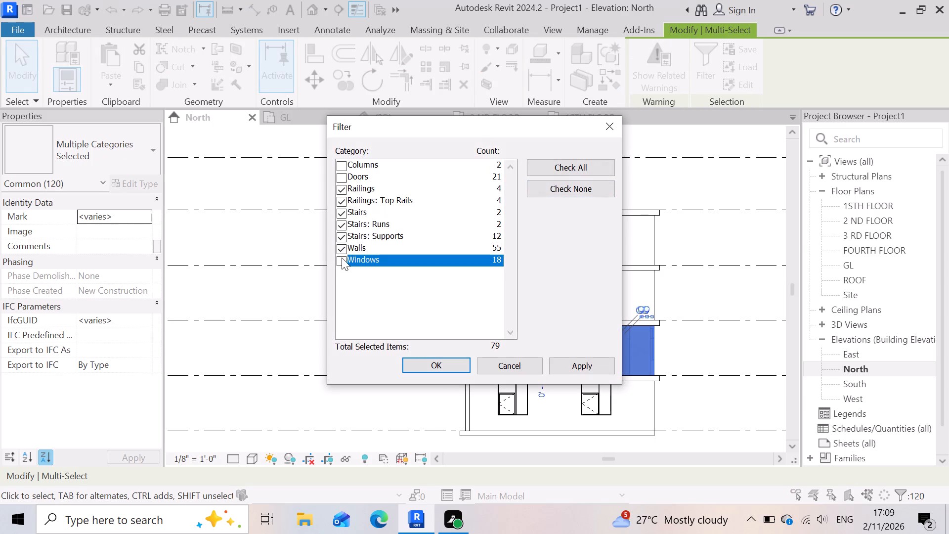
click(344, 248)
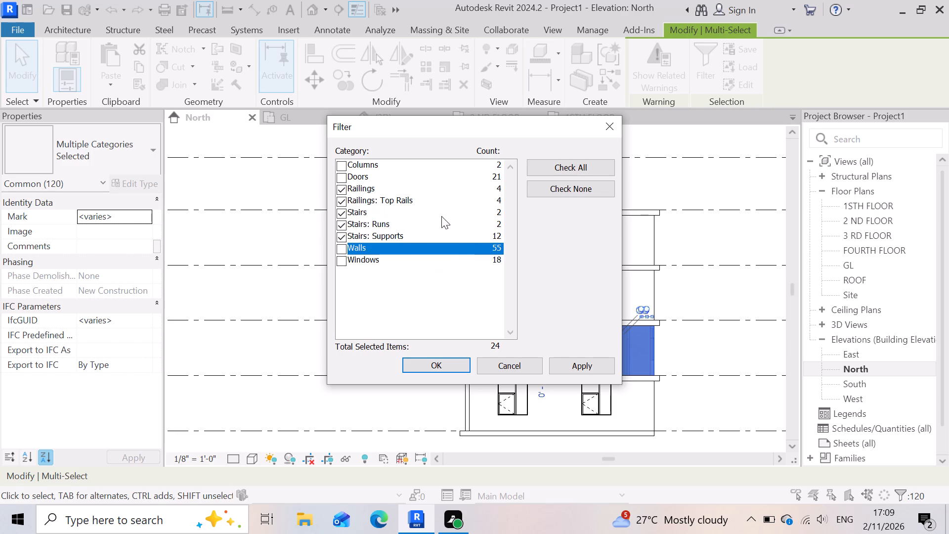
click(602, 367)
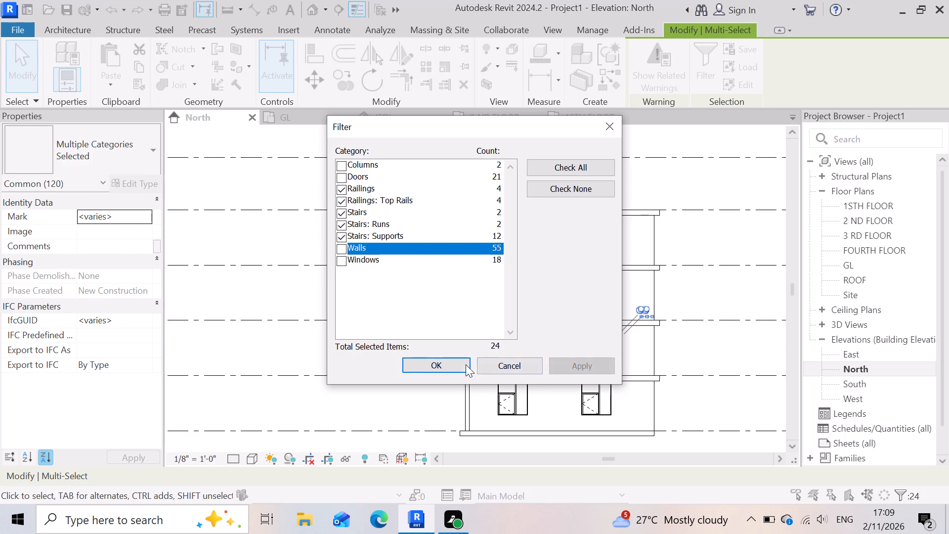
click(466, 364)
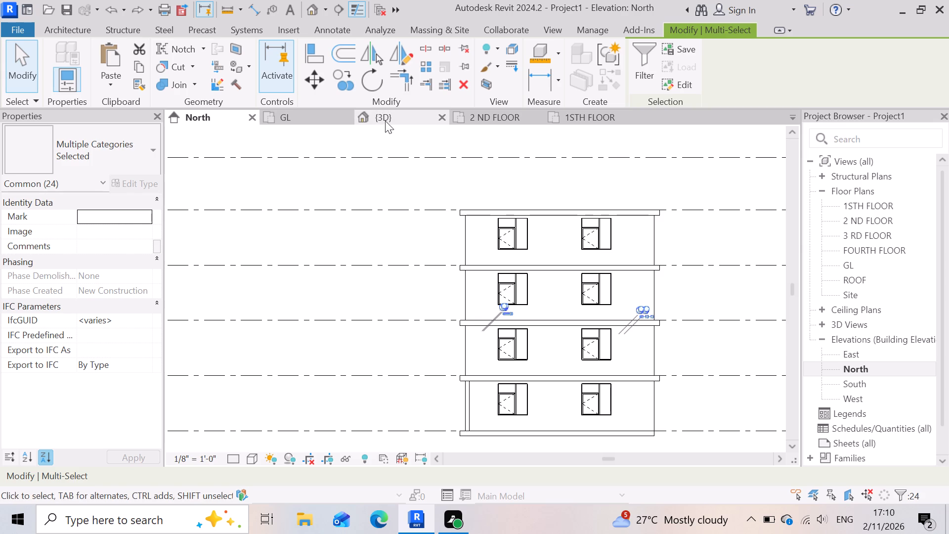
click(410, 119)
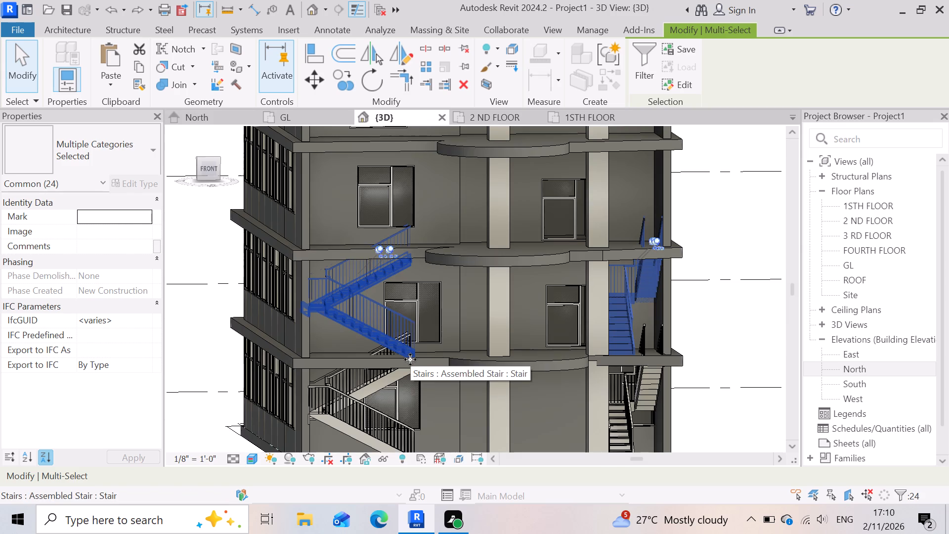
text(HH)
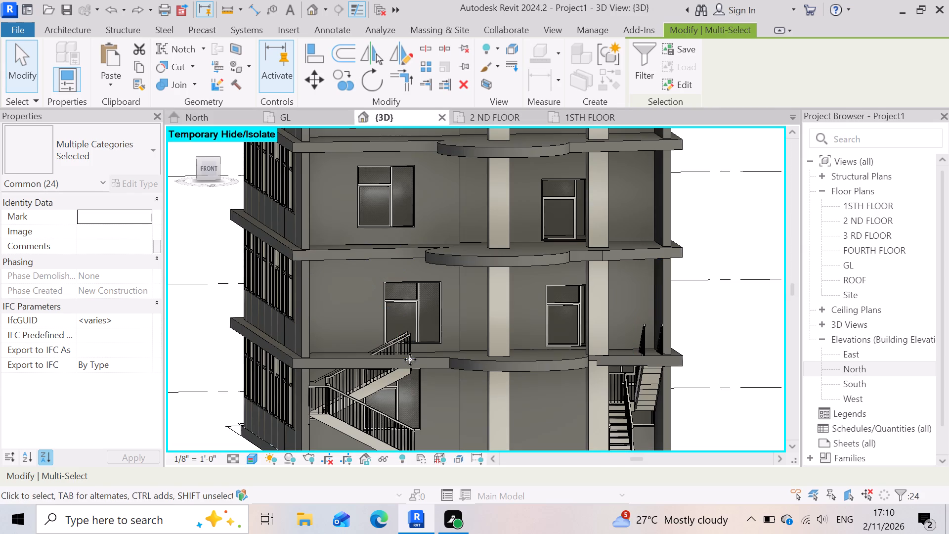
key(Escape)
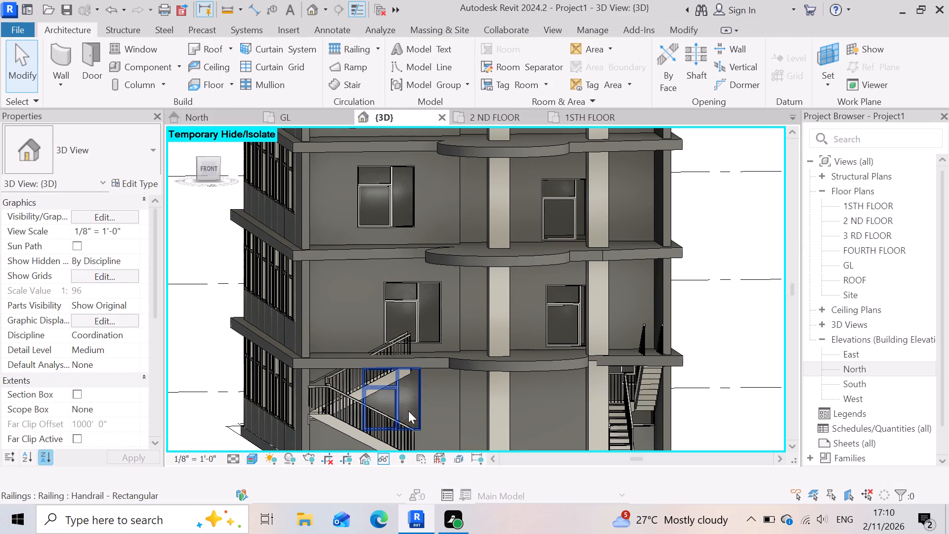
Delete the casement window in the second storey's left front bay, where the stair is hidden.
scroll(412, 385, up, 3)
scroll(456, 458, down, 4)
scroll(443, 344, down, 2)
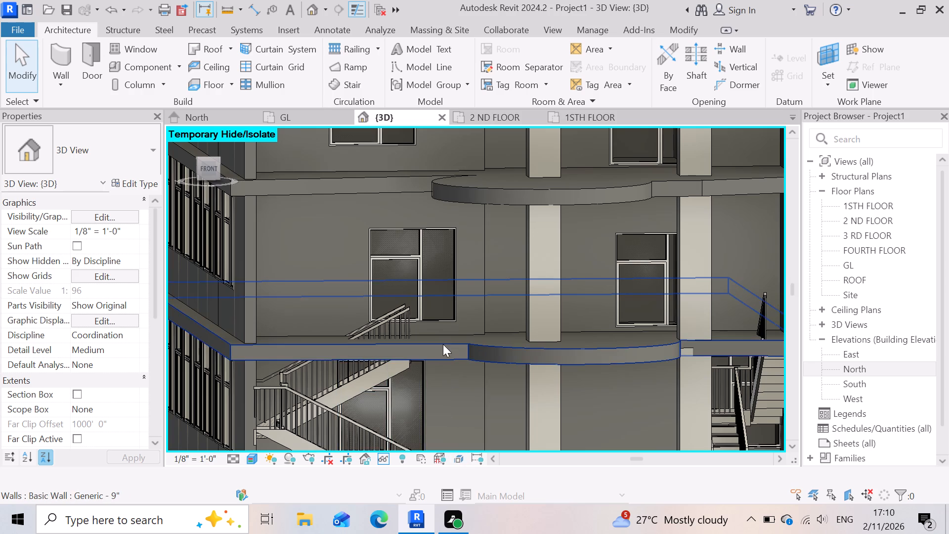
scroll(438, 314, up, 3)
scroll(400, 305, down, 5)
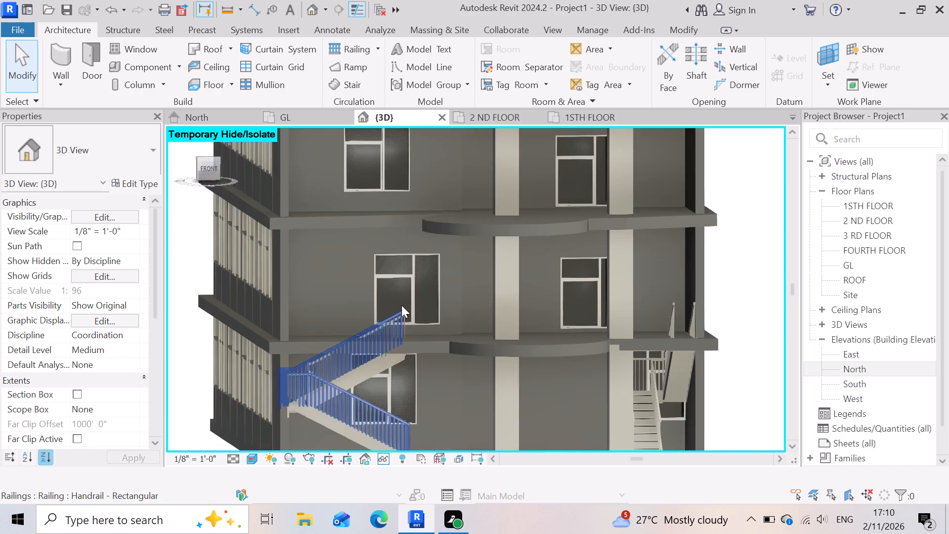
click(389, 292)
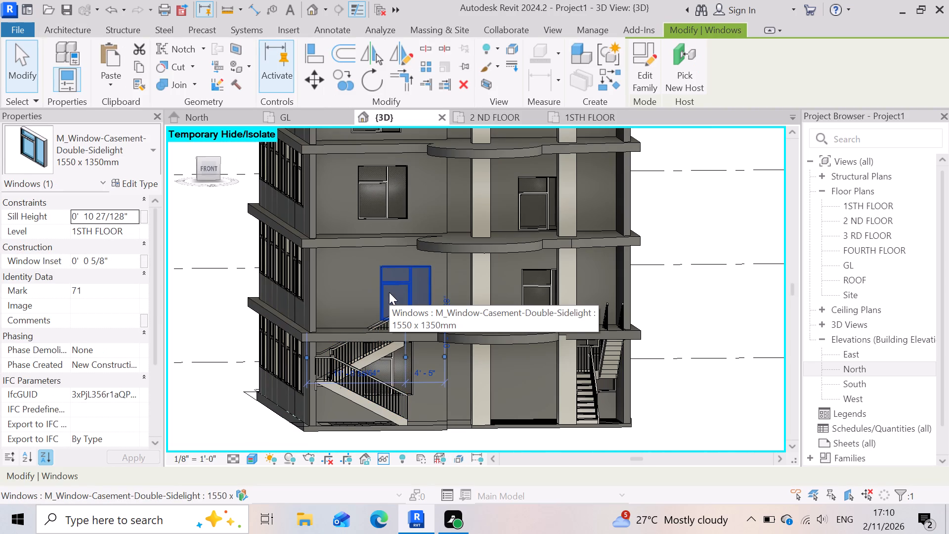
key(Delete)
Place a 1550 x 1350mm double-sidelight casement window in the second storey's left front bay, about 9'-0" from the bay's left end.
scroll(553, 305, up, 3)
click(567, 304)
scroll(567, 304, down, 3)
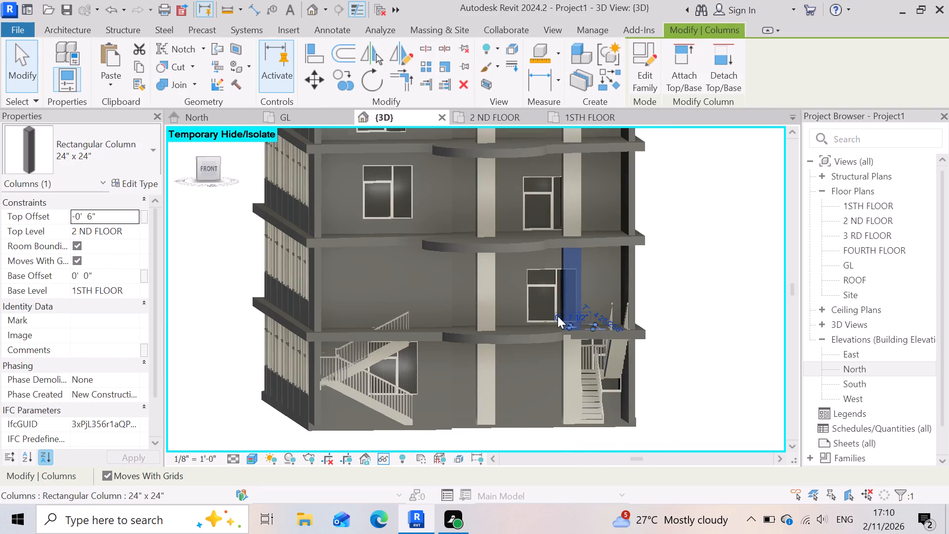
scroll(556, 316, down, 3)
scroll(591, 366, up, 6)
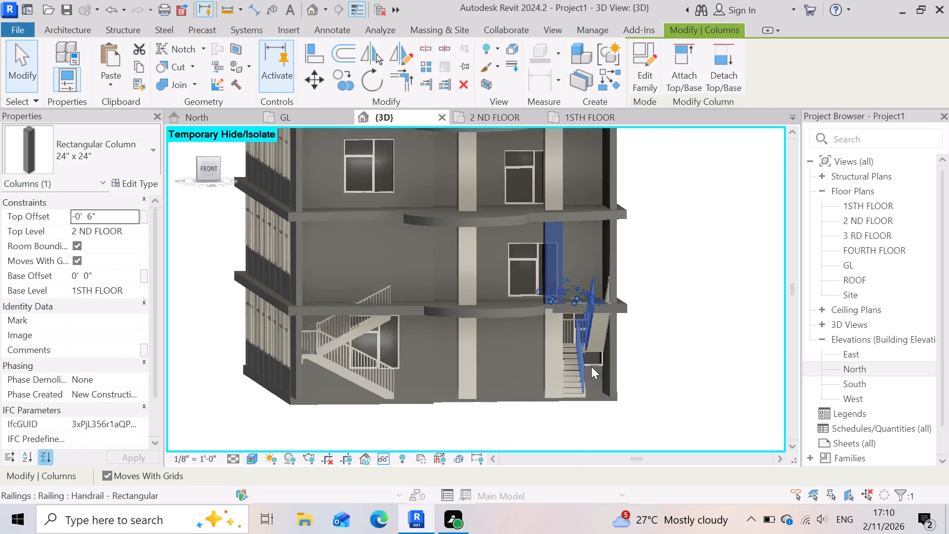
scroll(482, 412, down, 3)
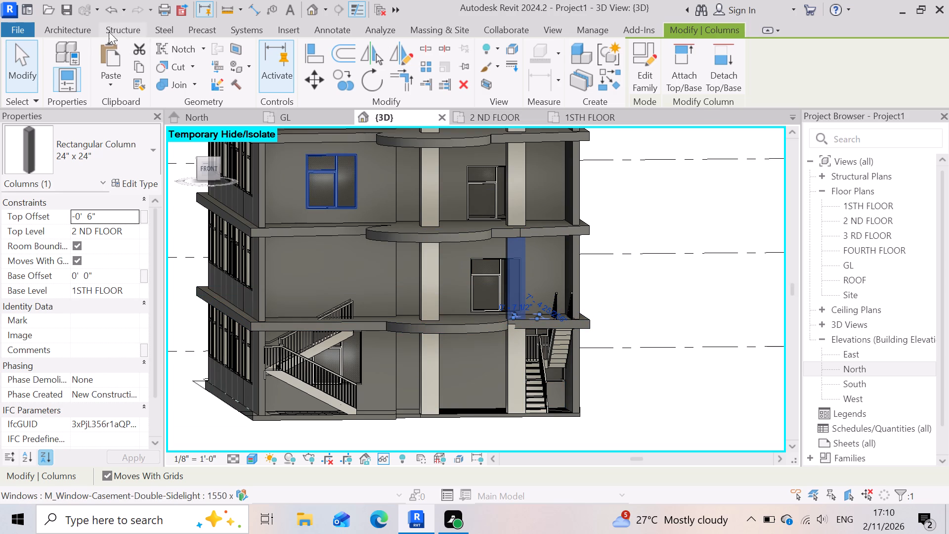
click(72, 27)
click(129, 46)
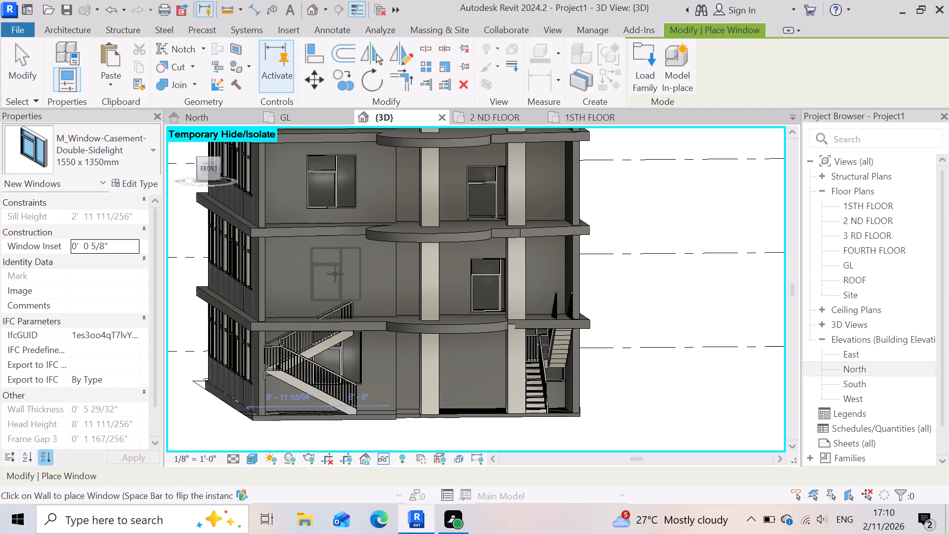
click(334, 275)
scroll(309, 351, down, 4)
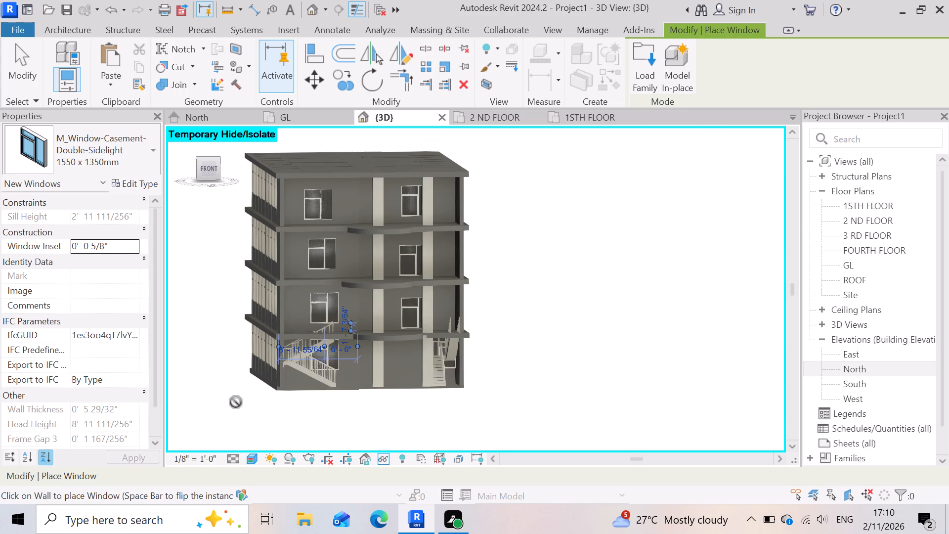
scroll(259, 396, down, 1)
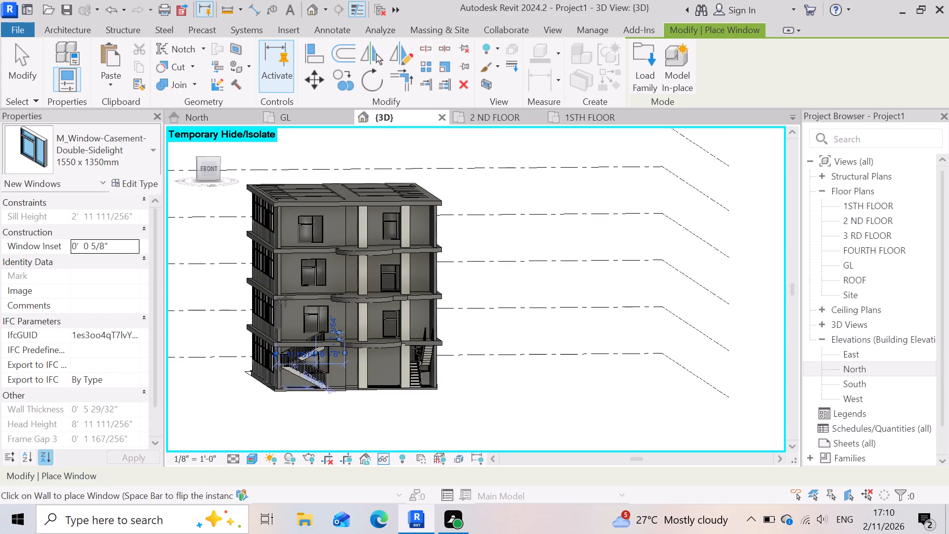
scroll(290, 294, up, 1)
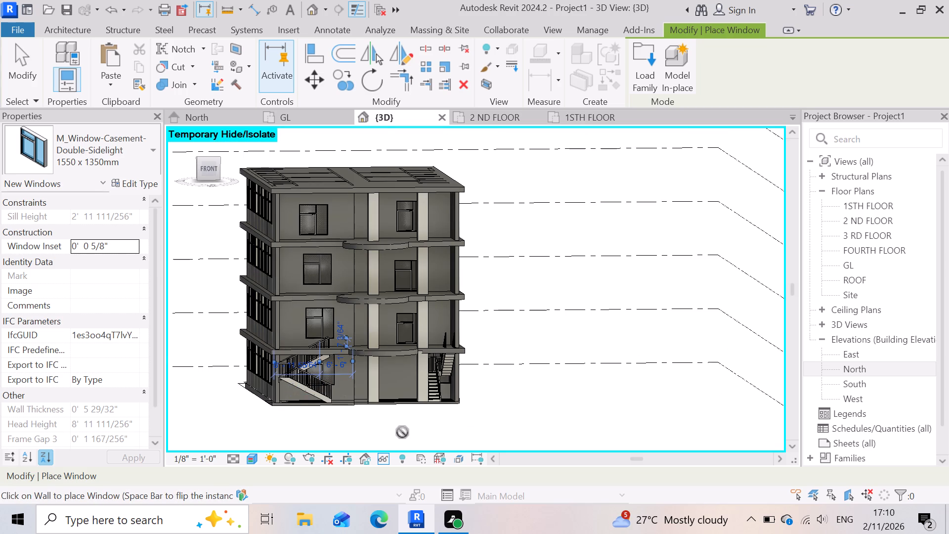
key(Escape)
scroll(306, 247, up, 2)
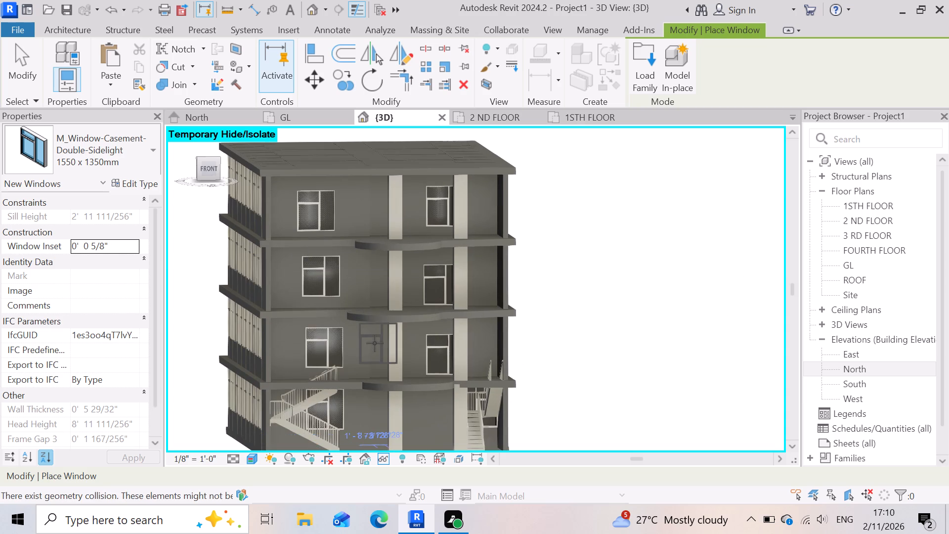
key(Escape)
Replace the third storey's left casement window with a new 1550 x 1350mm double-sidelight casement, keeping it roughly below the window above.
scroll(307, 311, up, 3)
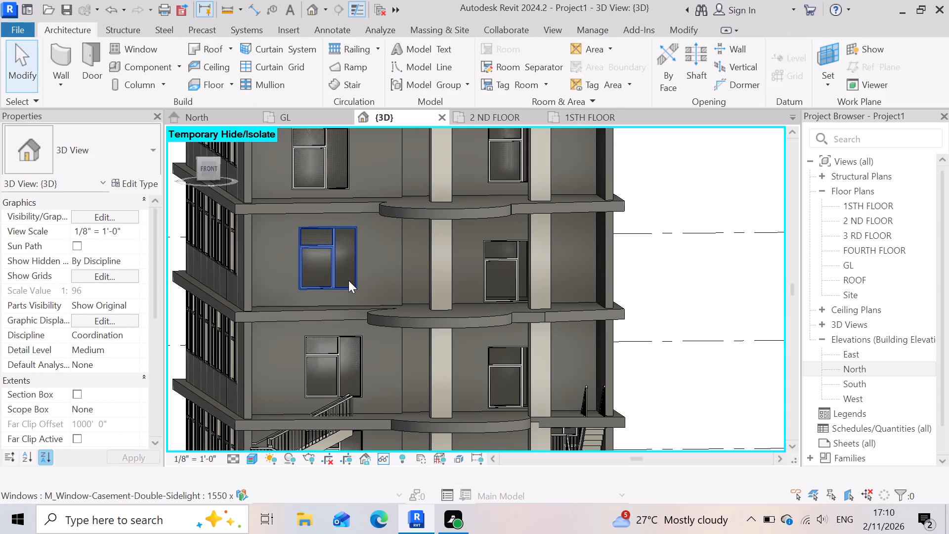
drag(352, 278, 357, 275)
key(Delete)
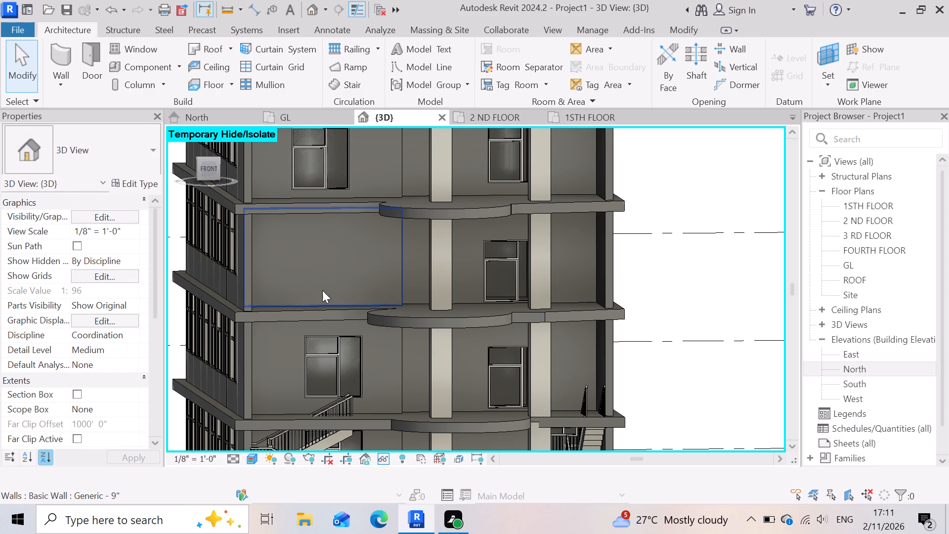
click(125, 49)
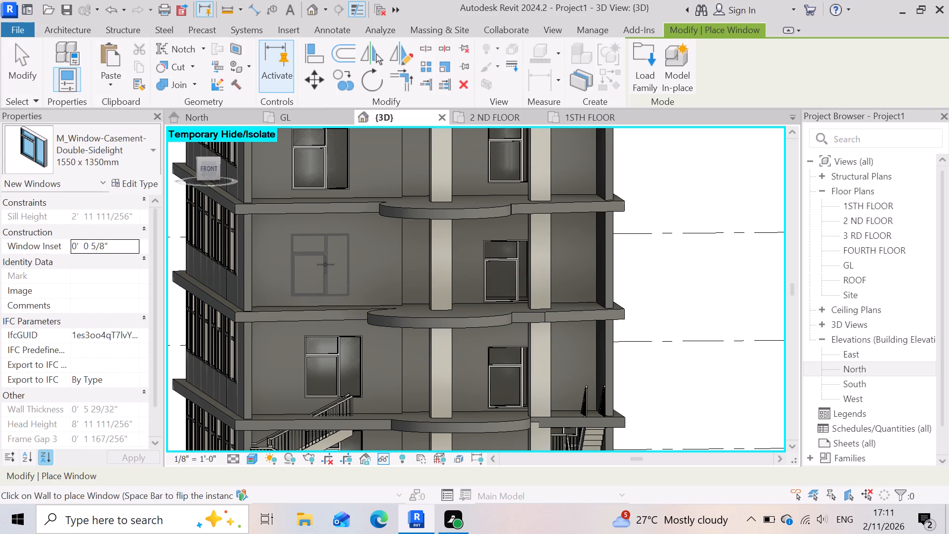
click(325, 265)
scroll(350, 315, down, 4)
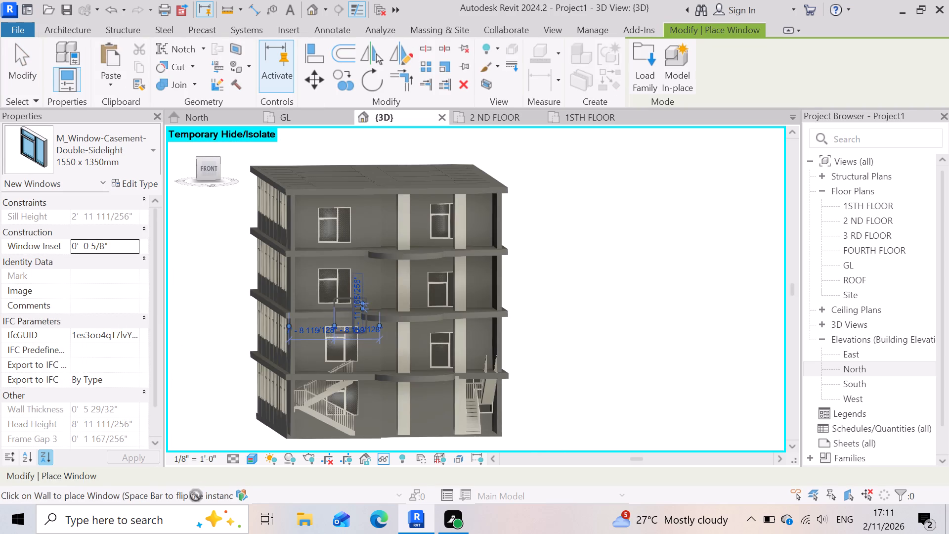
key(Escape)
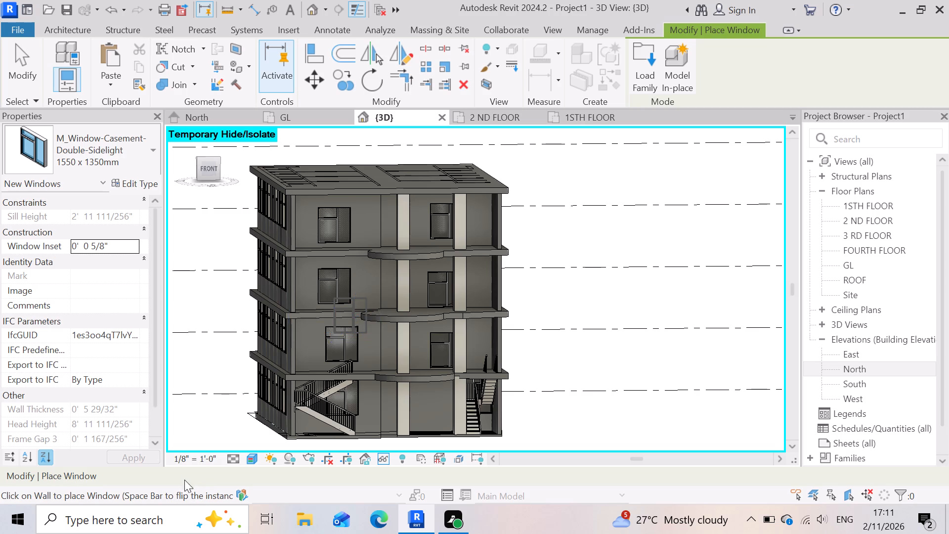
key(Escape)
Replace the second storey's left casement window with a new 1550 x 1350mm one about 7'-9" from the bay's left end, in line with those above.
scroll(353, 379, up, 2)
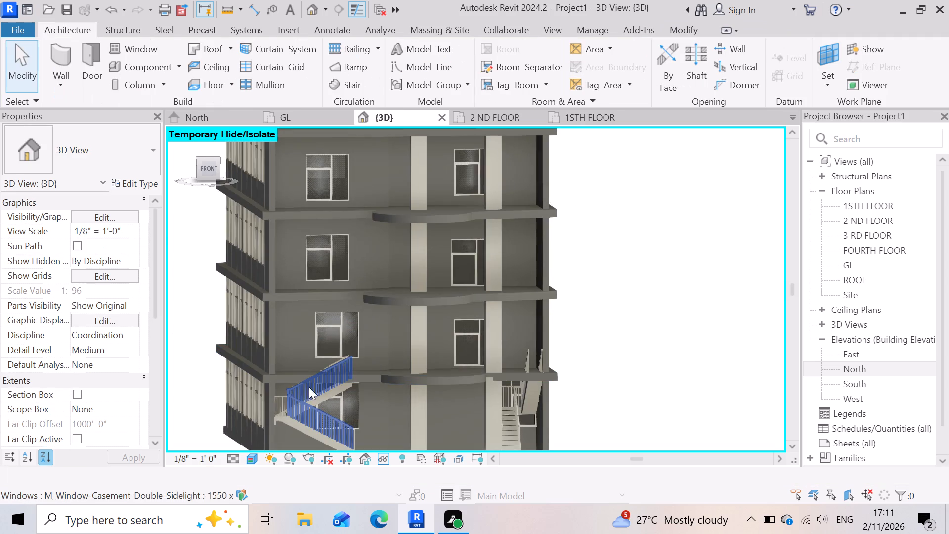
key(Escape)
click(340, 329)
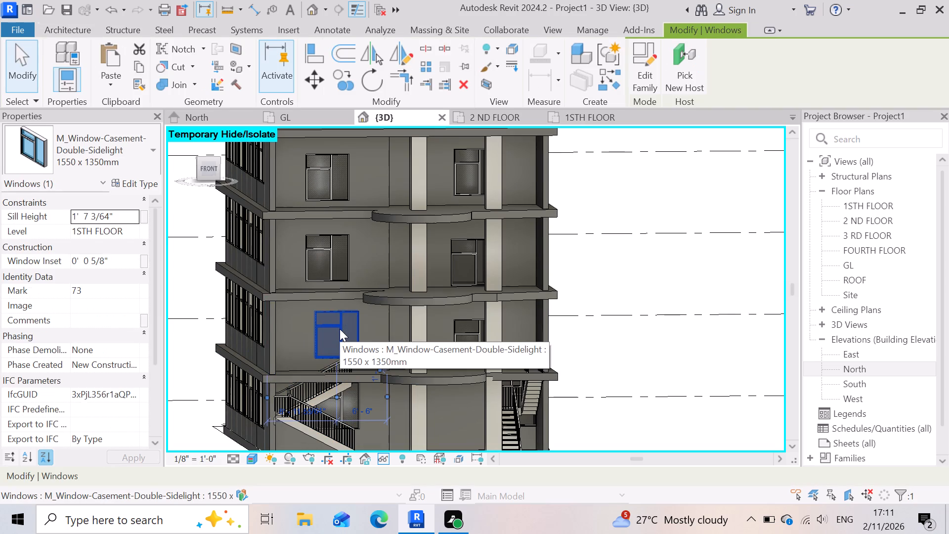
key(Delete)
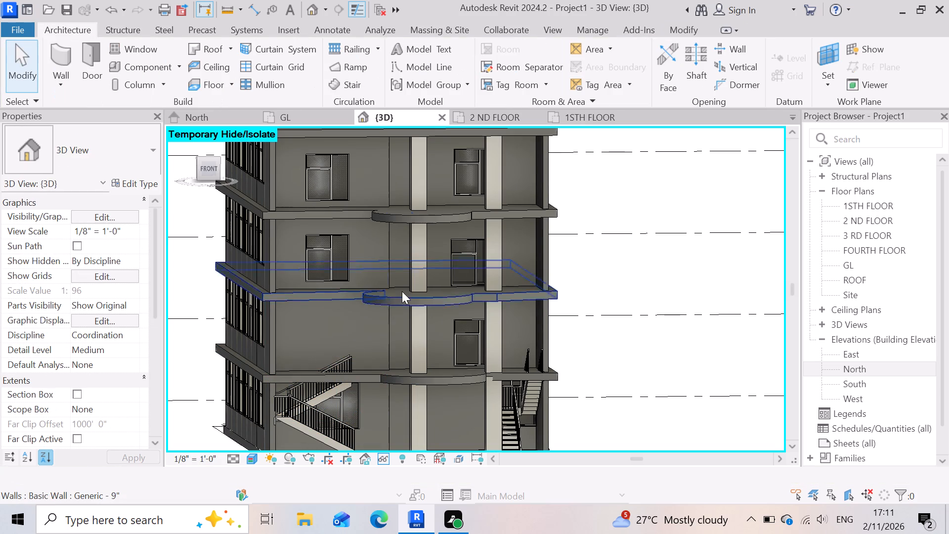
click(131, 52)
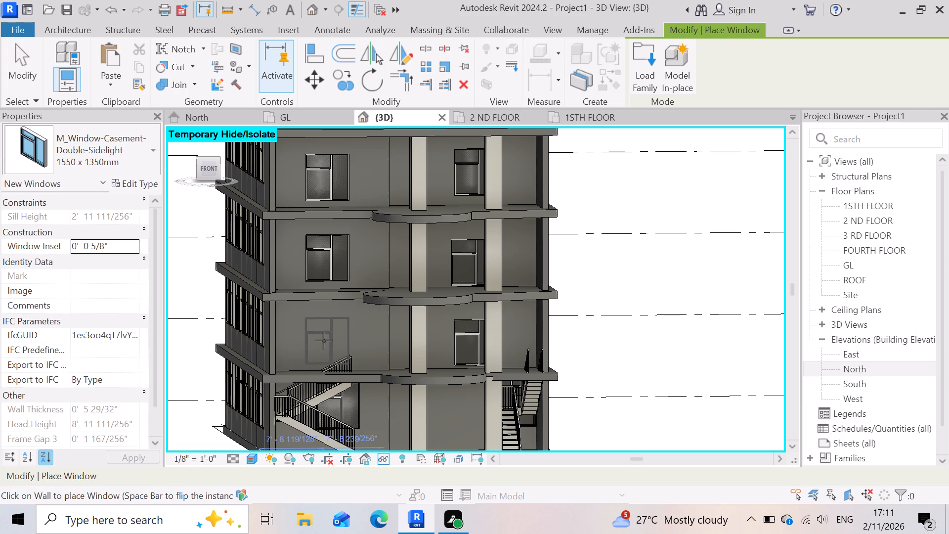
click(324, 341)
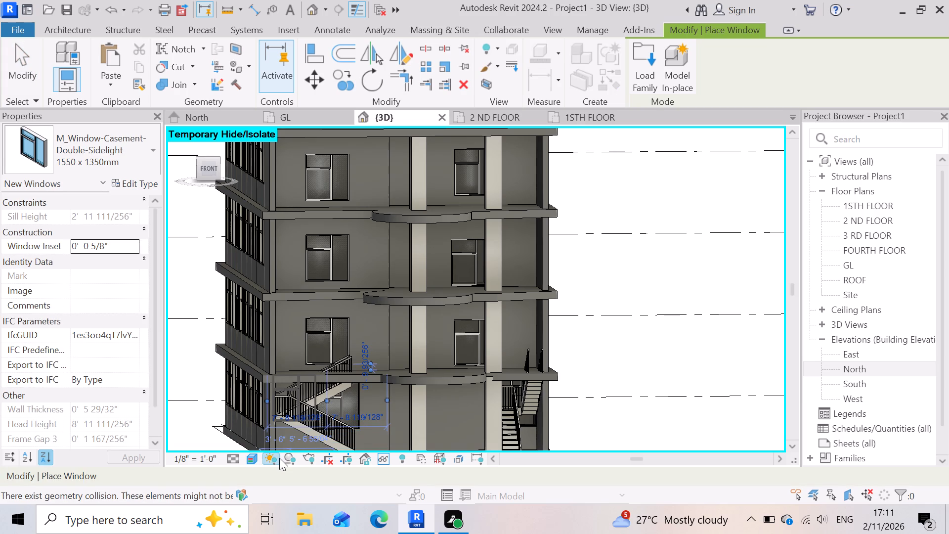
key(Escape)
scroll(280, 442, down, 3)
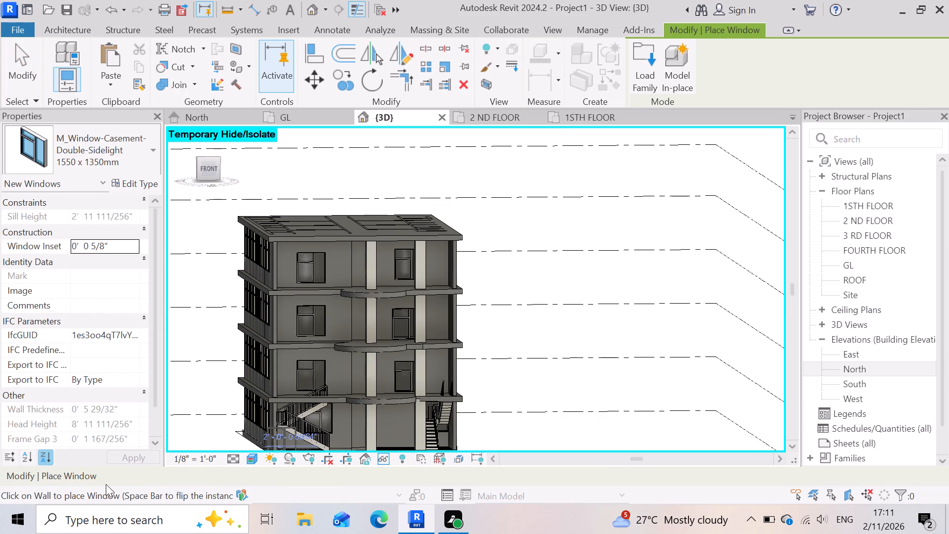
key(Escape)
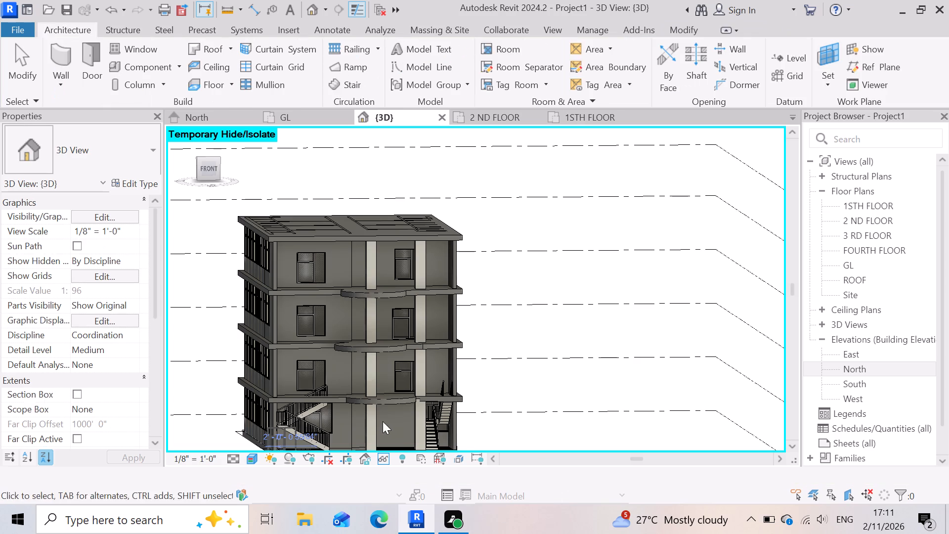
Select the four stacked 24" x 24" columns overlapping the right front bay's windows, one per storey, and temporarily hide them.
scroll(529, 444, up, 3)
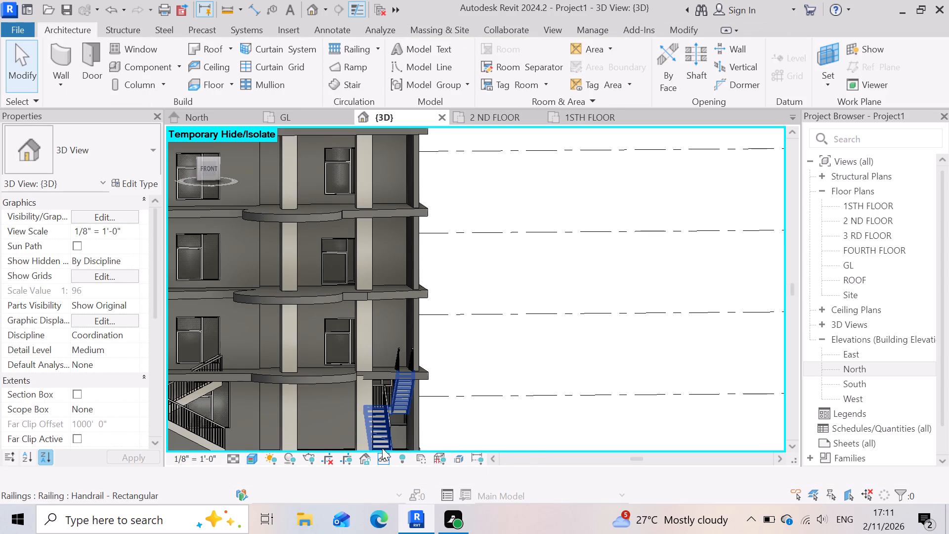
scroll(474, 415, down, 2)
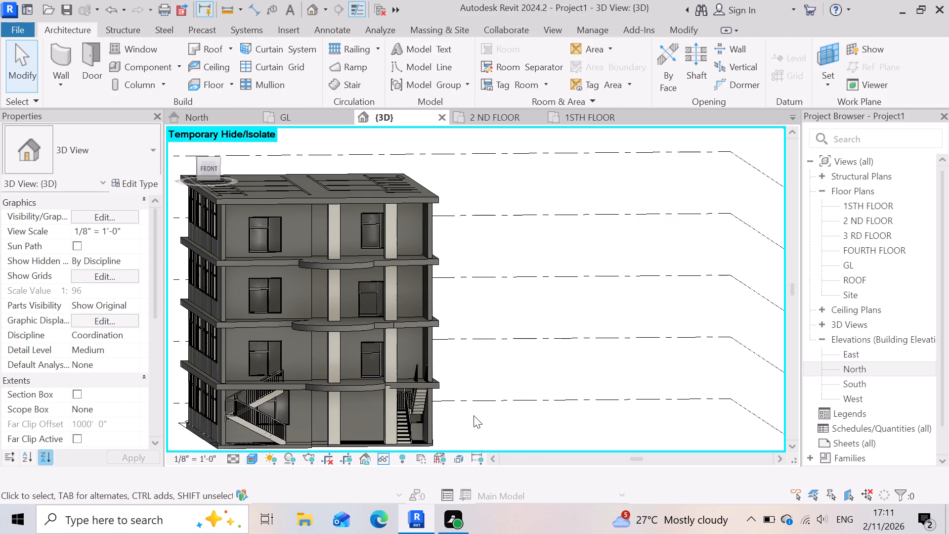
key(Escape)
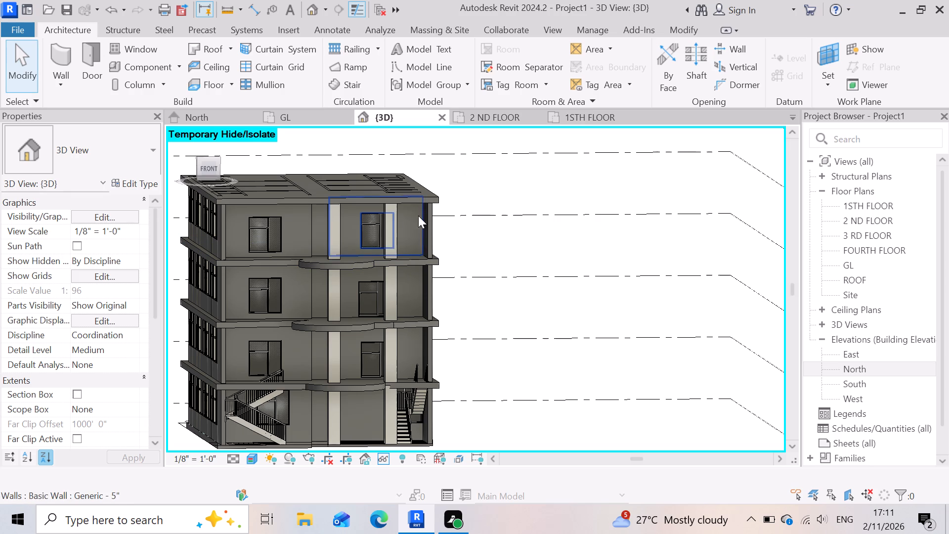
click(390, 237)
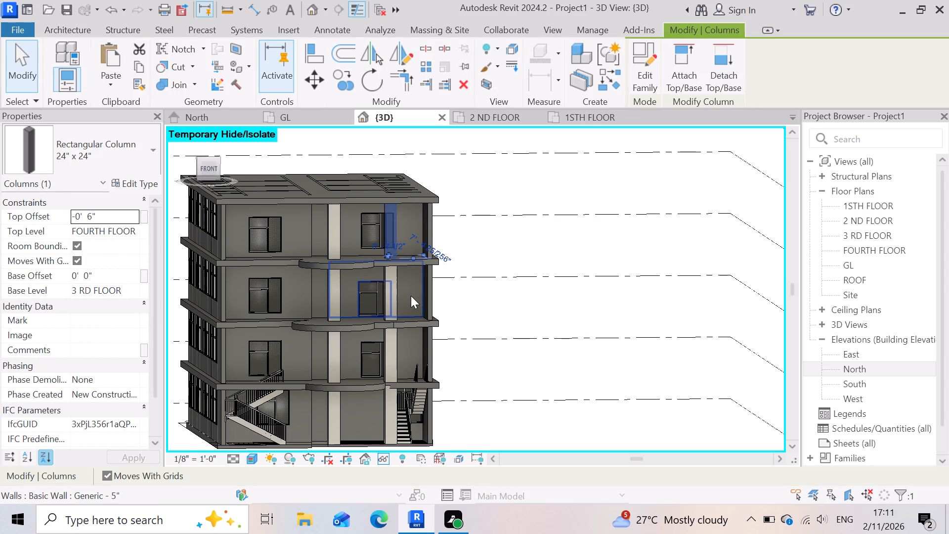
ctrl+click(388, 296)
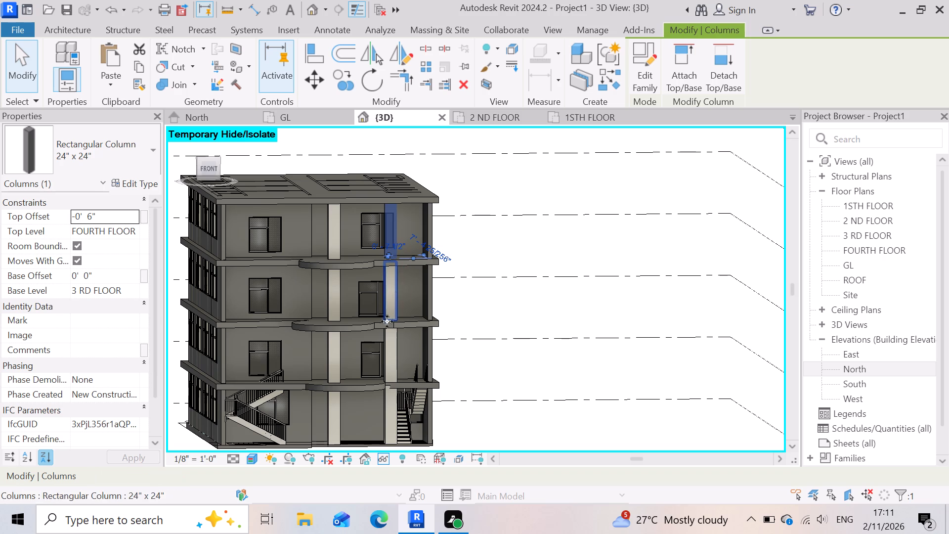
ctrl+click(391, 363)
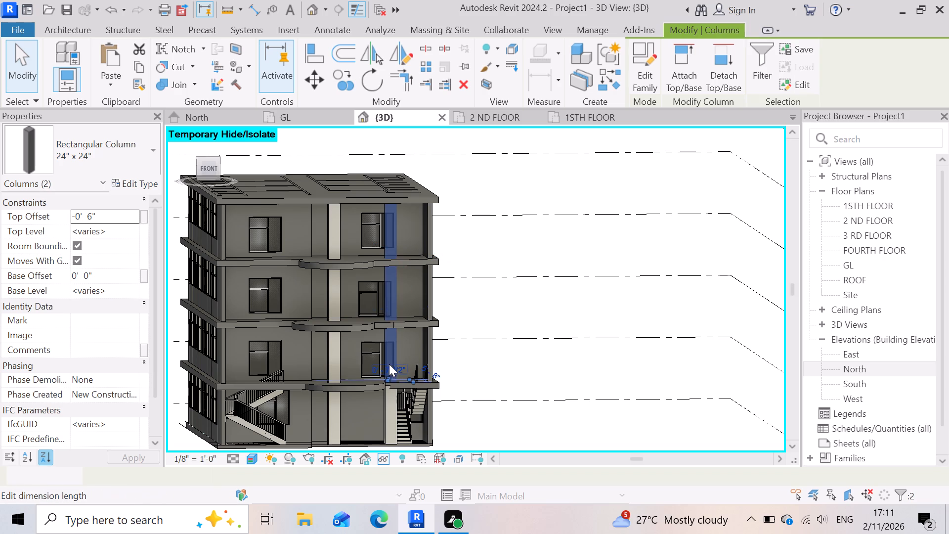
ctrl+click(387, 426)
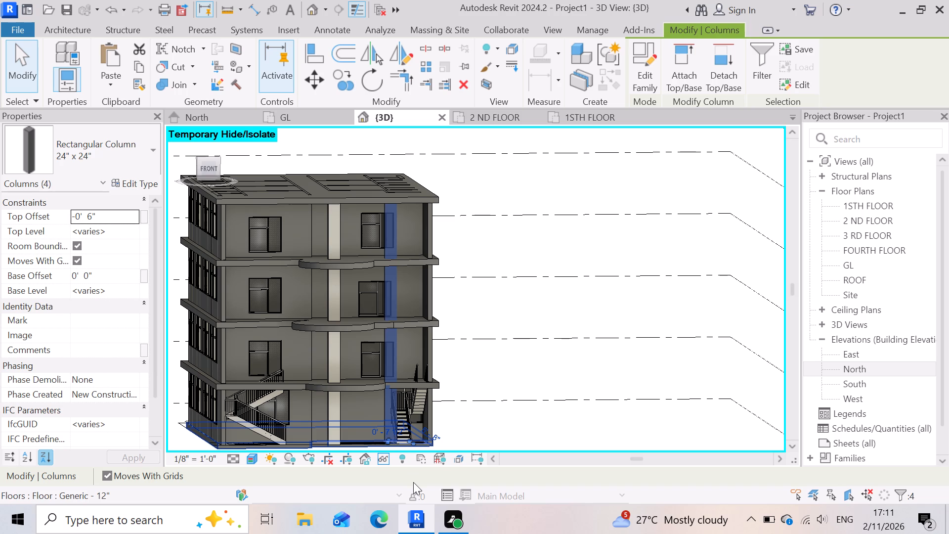
text(HH)
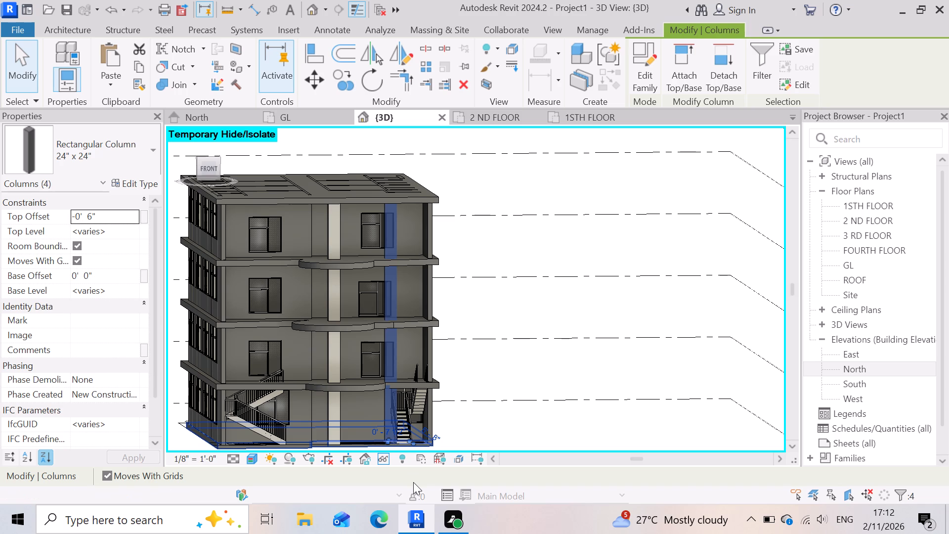
Examine how the right front bay's windows line up across the storeys, and select the second storey's right casement window.
scroll(481, 247, up, 2)
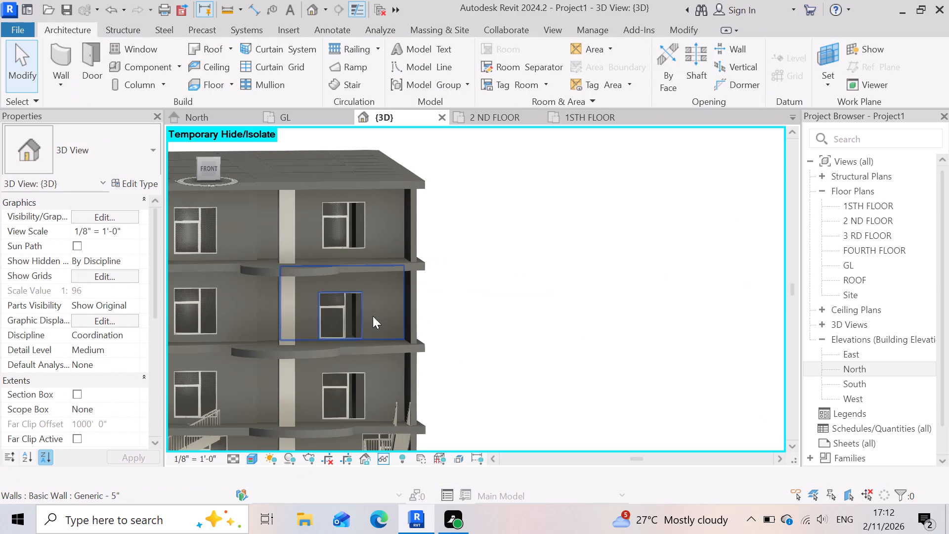
scroll(367, 319, up, 3)
scroll(402, 295, down, 4)
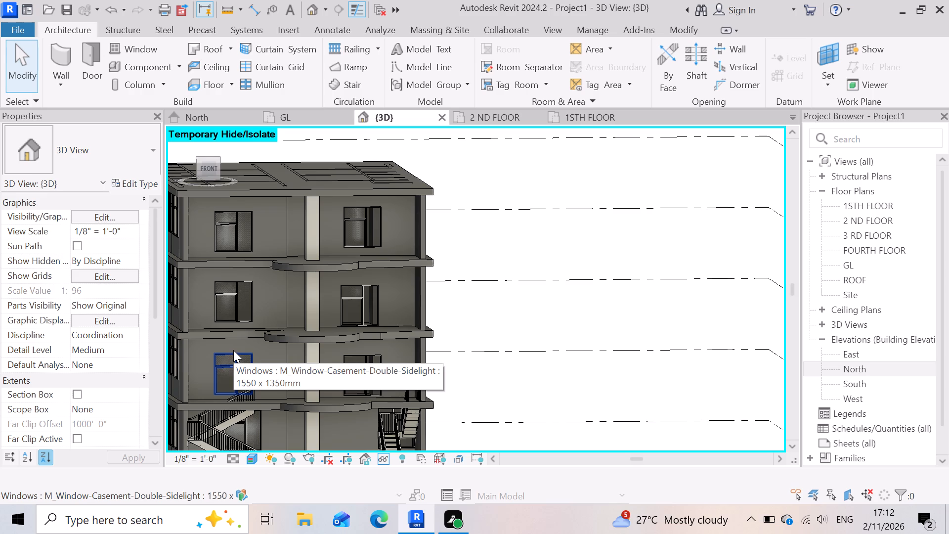
scroll(325, 332, down, 3)
scroll(308, 347, up, 2)
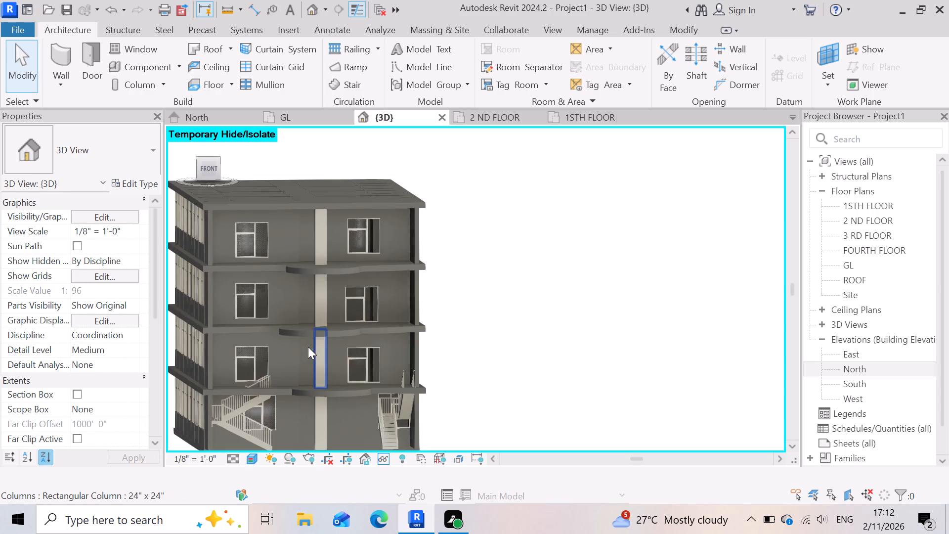
scroll(306, 366, up, 2)
scroll(322, 466, up, 3)
scroll(360, 449, up, 3)
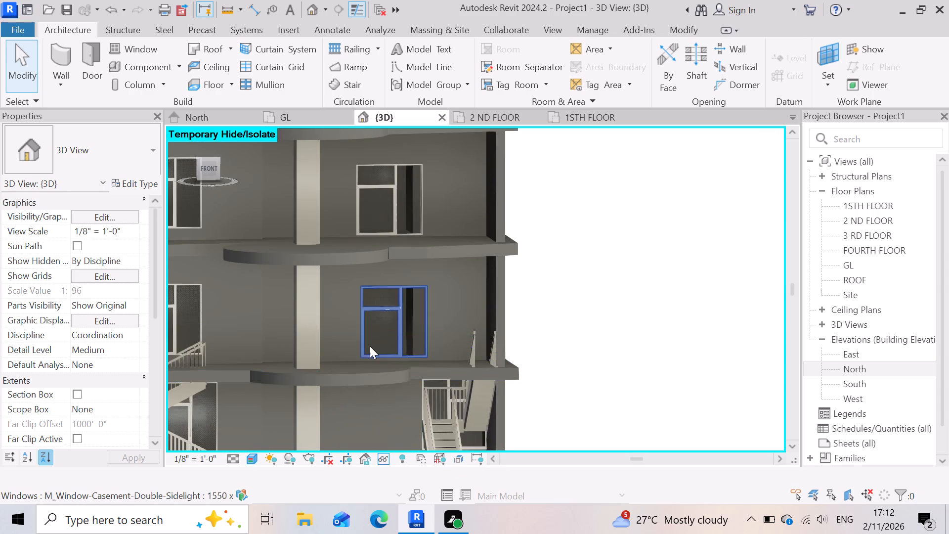
click(370, 346)
scroll(370, 346, down, 2)
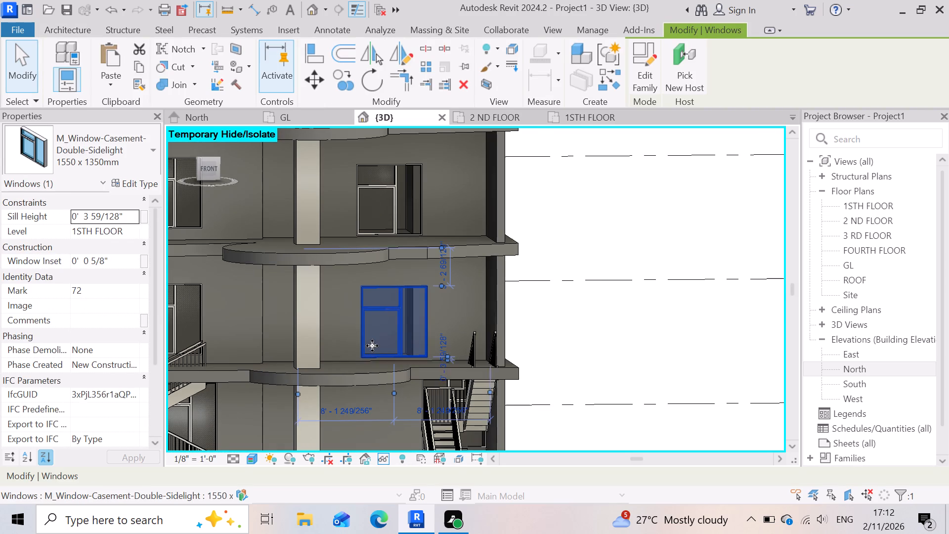
scroll(372, 346, down, 3)
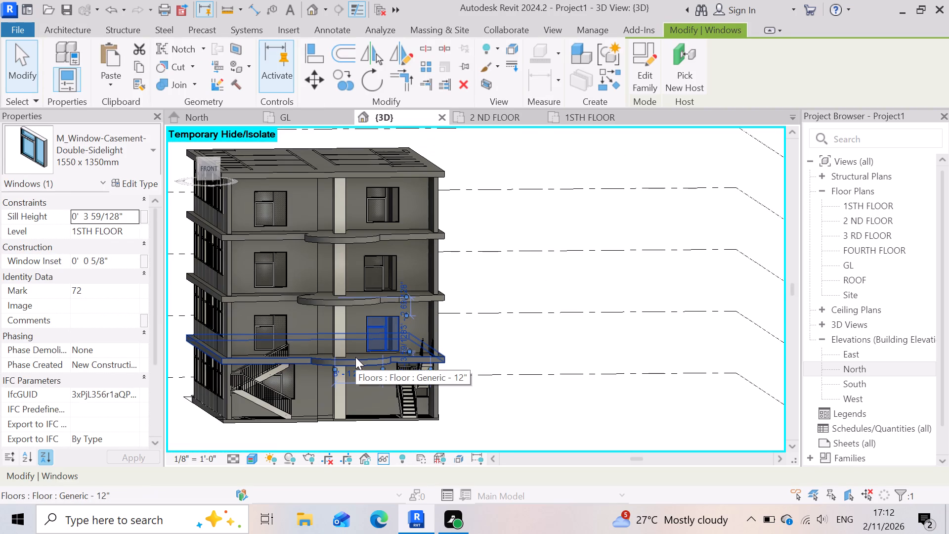
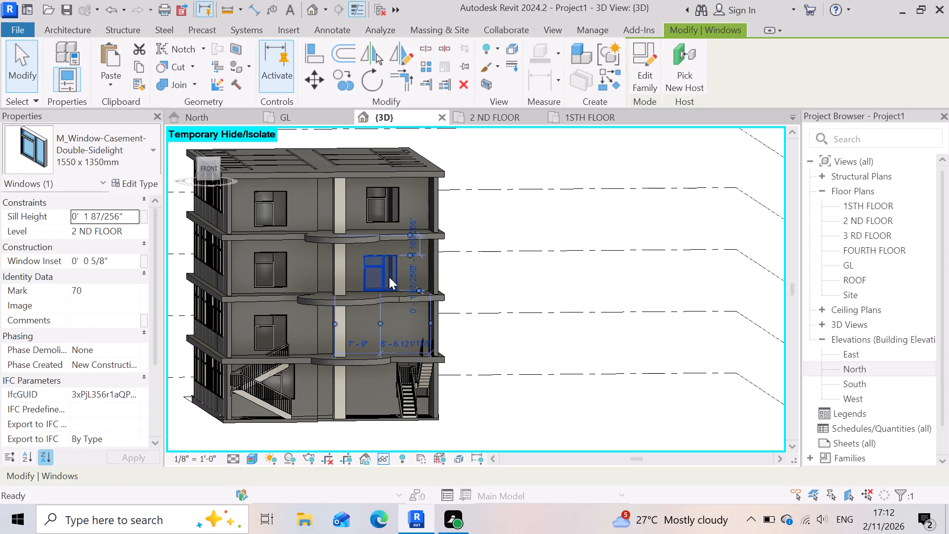
Delete the top storey's front wall in the right bay together with the casement window it holds.
click(393, 214)
key(Delete)
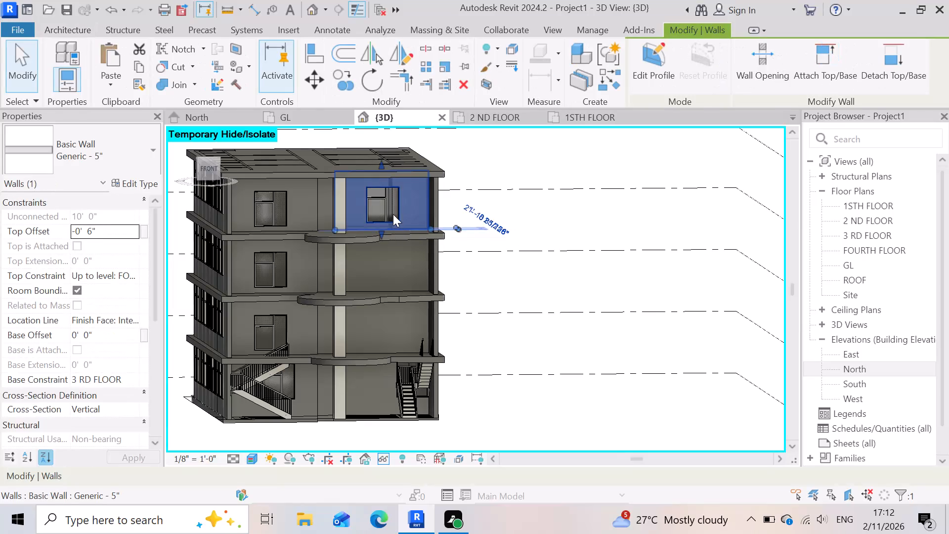
Delete the short Generic - 5" interior wall facing the front at the outer end of the top storey's right bay.
scroll(396, 179, up, 5)
click(438, 230)
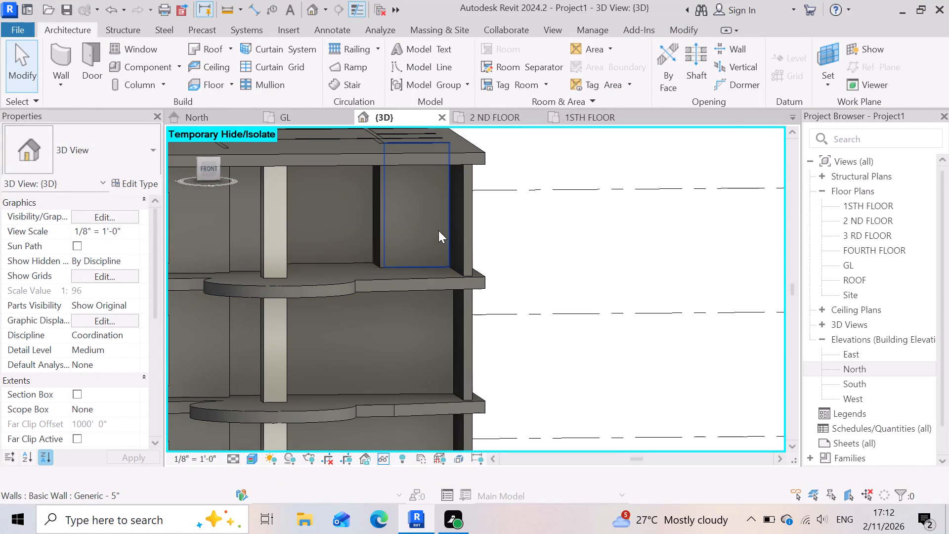
scroll(391, 261, up, 2)
scroll(422, 272, down, 3)
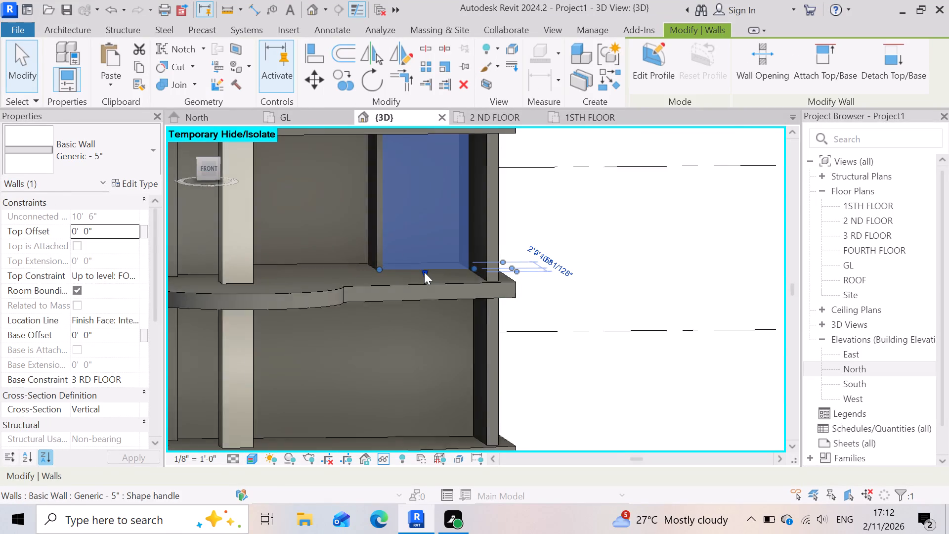
scroll(424, 272, down, 2)
click(417, 338)
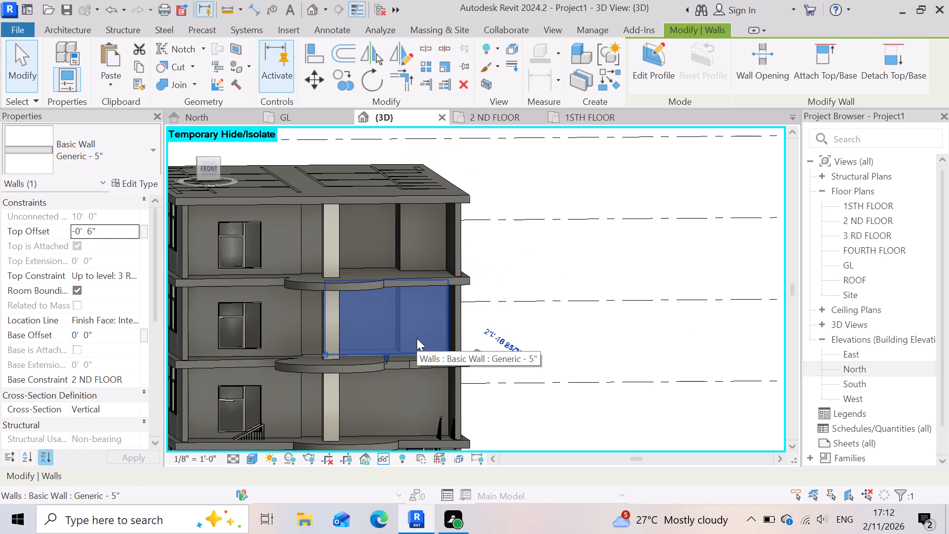
click(641, 363)
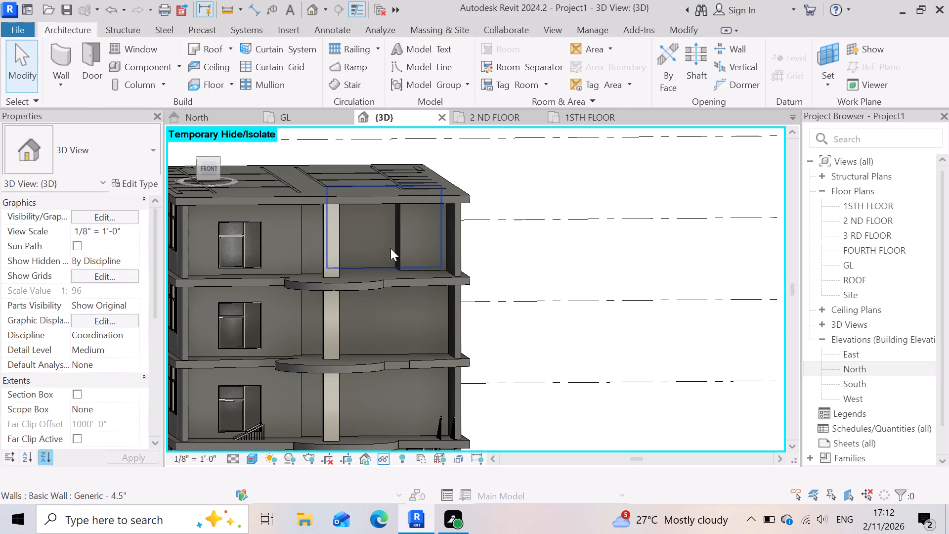
click(373, 229)
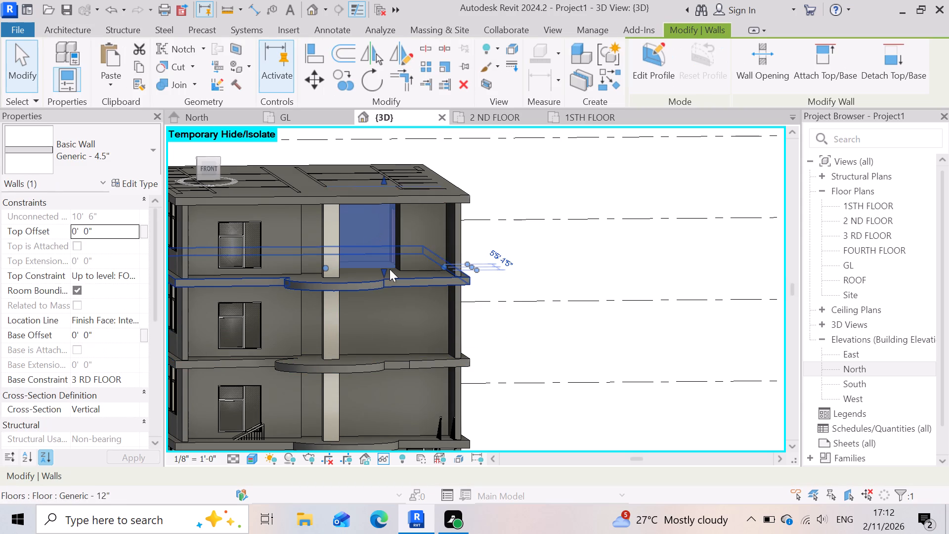
click(430, 240)
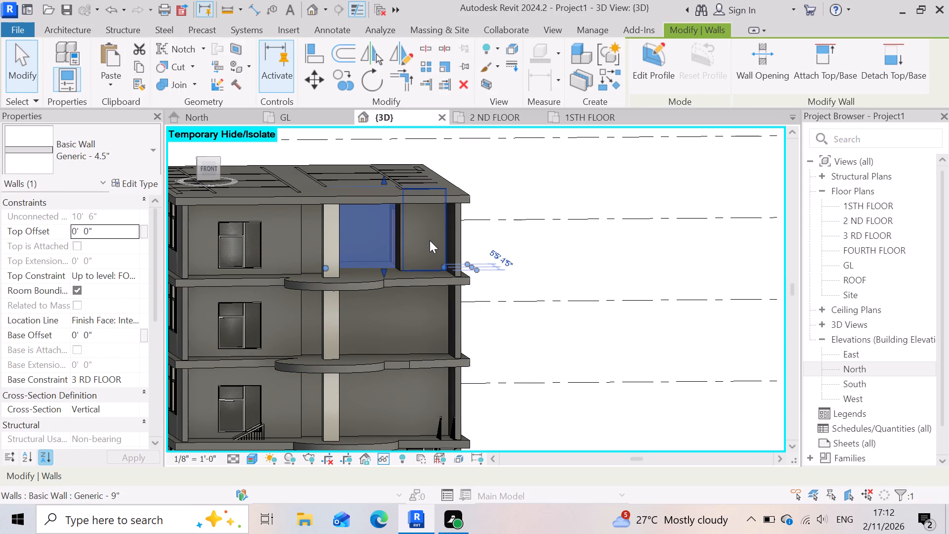
scroll(394, 276, up, 5)
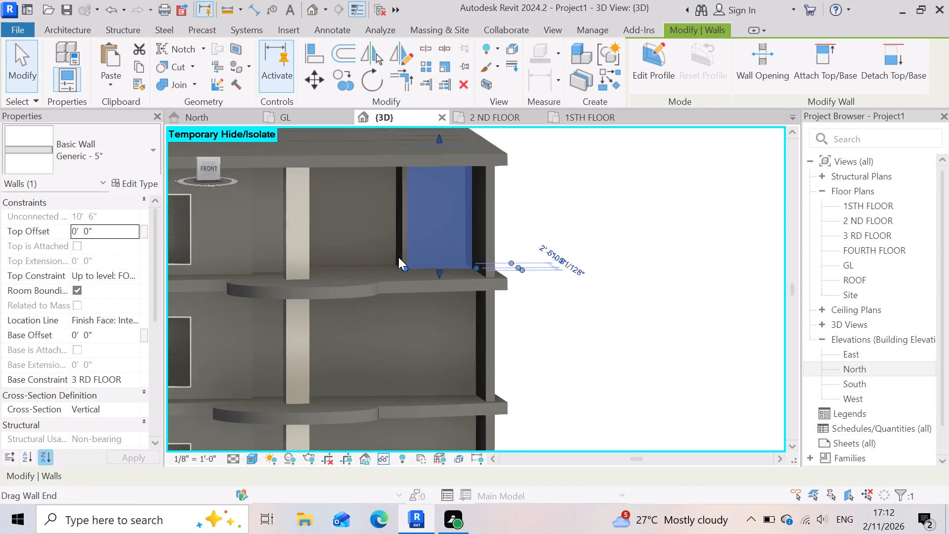
click(403, 242)
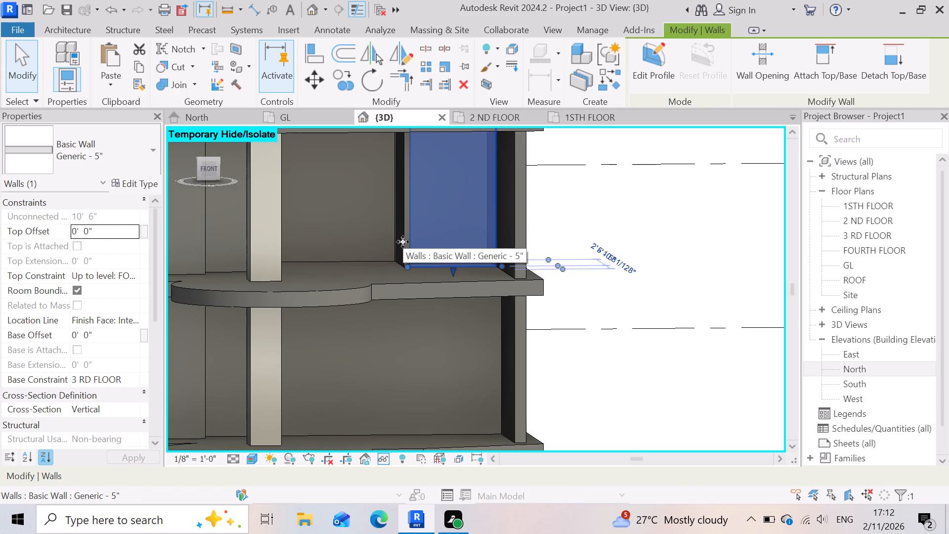
scroll(411, 274, down, 2)
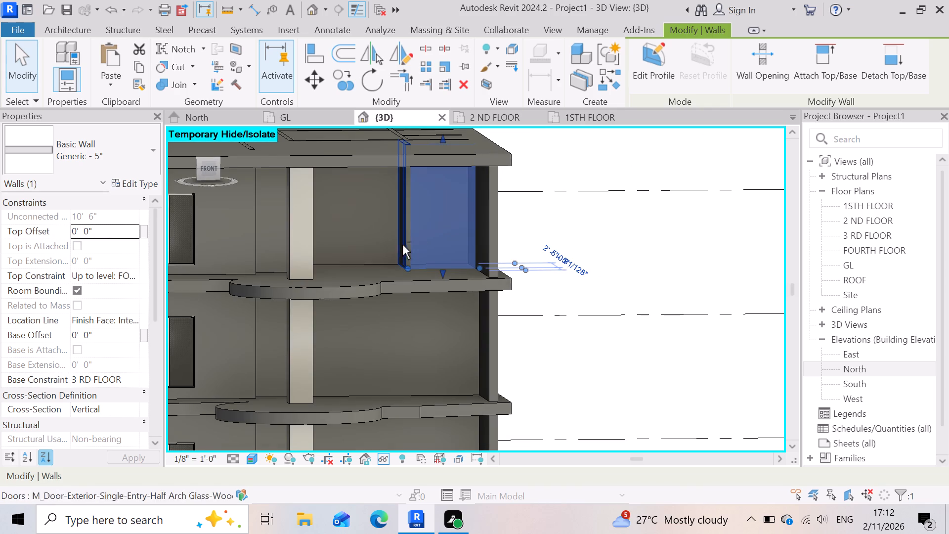
shift+click(402, 245)
click(443, 245)
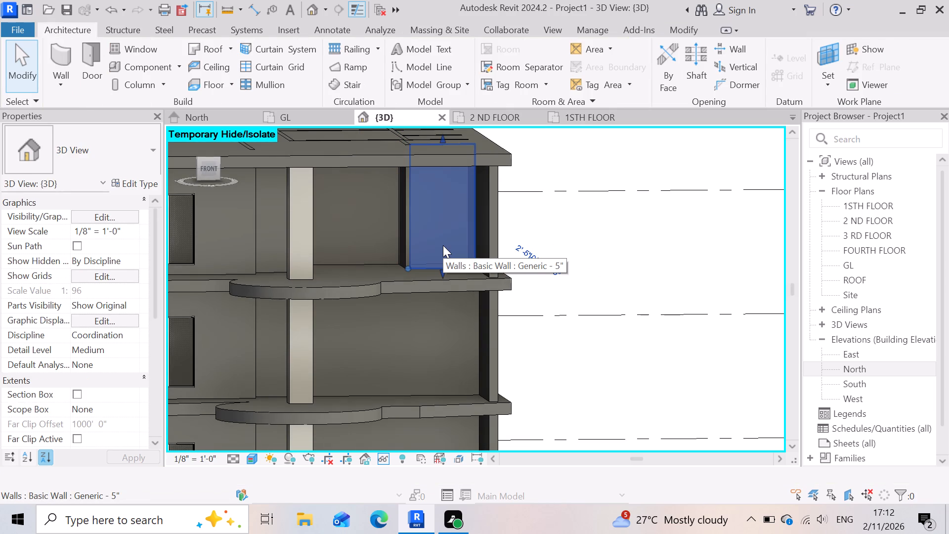
key(Delete)
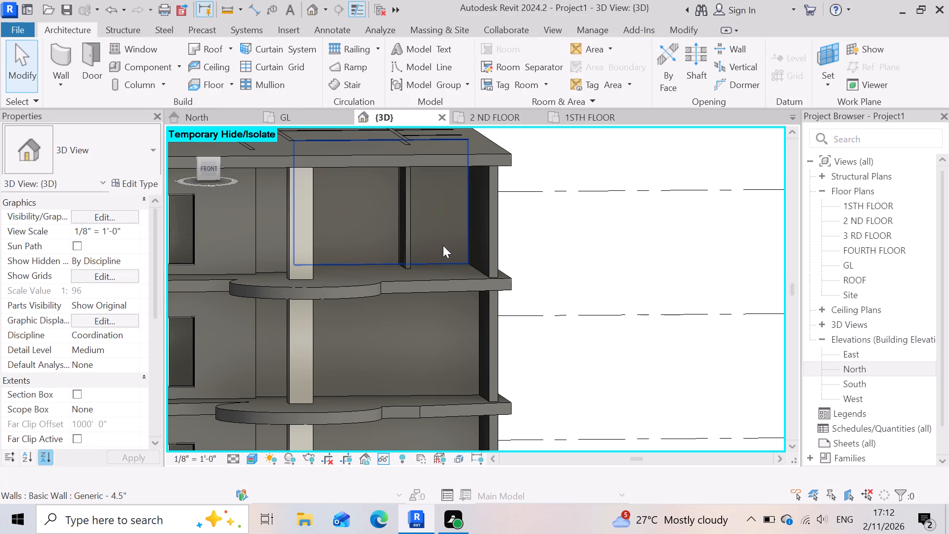
Delete the Generic - 5" partition running perpendicular to the facade inside the top storey's right bay.
shift+click(403, 225)
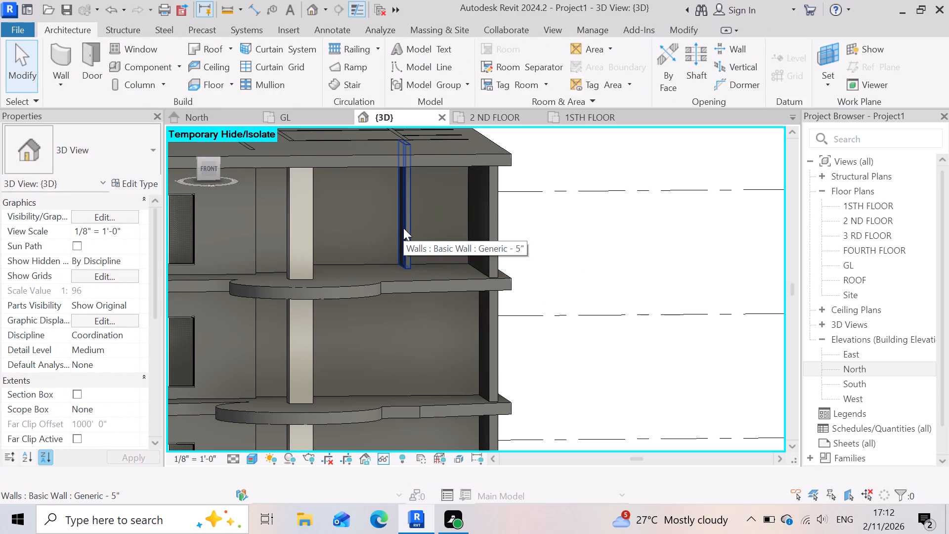
key(Delete)
scroll(392, 268, up, 5)
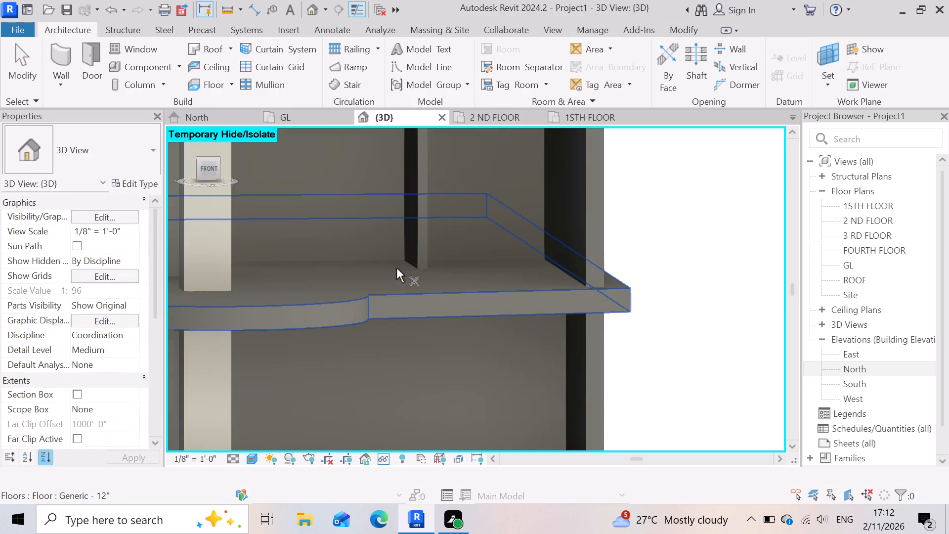
shift+click(419, 234)
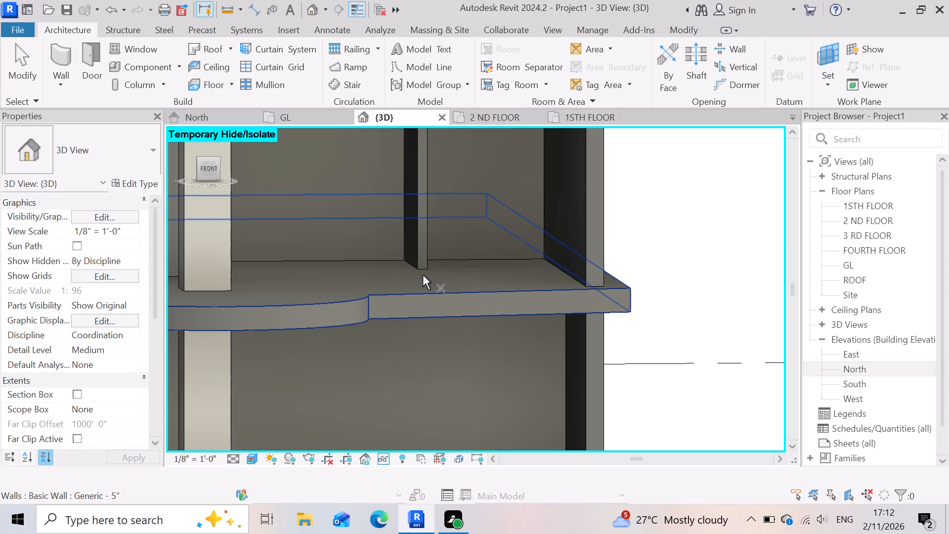
click(431, 238)
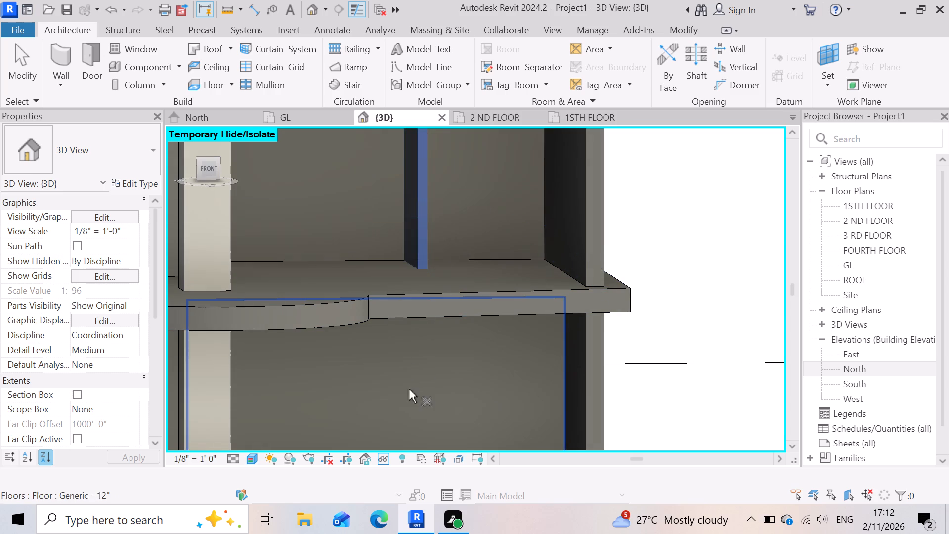
scroll(421, 375, down, 4)
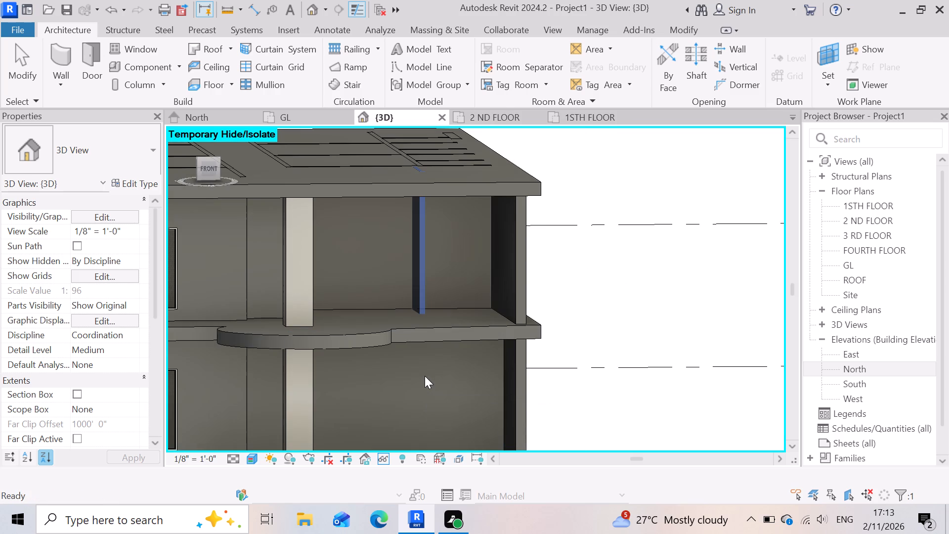
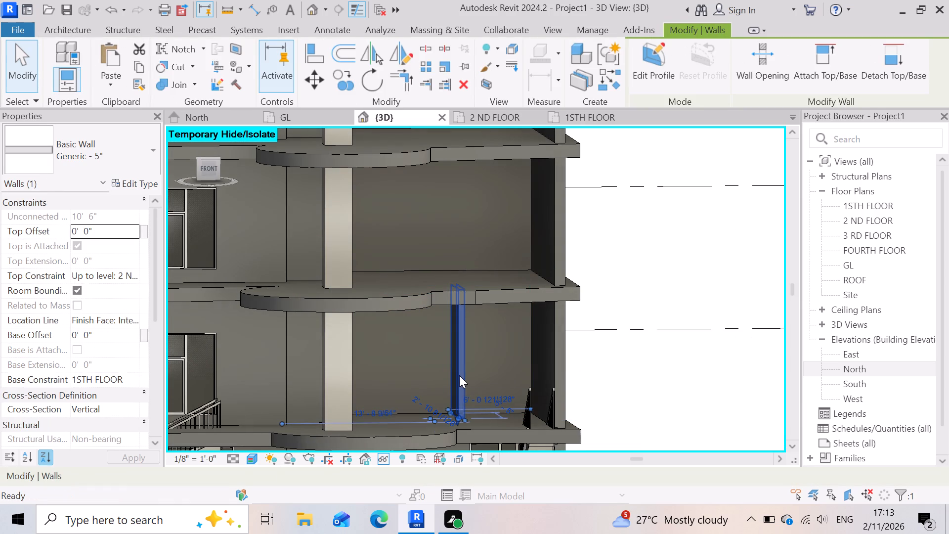
Place a 1550 x 1350mm M_Window-Casement-Double-Sidelight in the top storey's right bay wall, centred about 4' - 10 1/2" from each side.
scroll(671, 248, down, 1)
scroll(568, 269, down, 5)
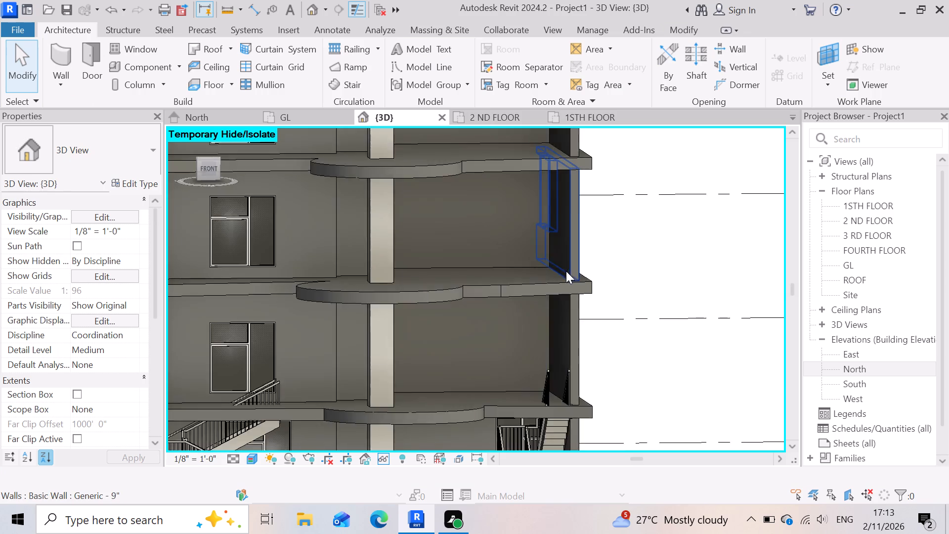
scroll(528, 377, up, 7)
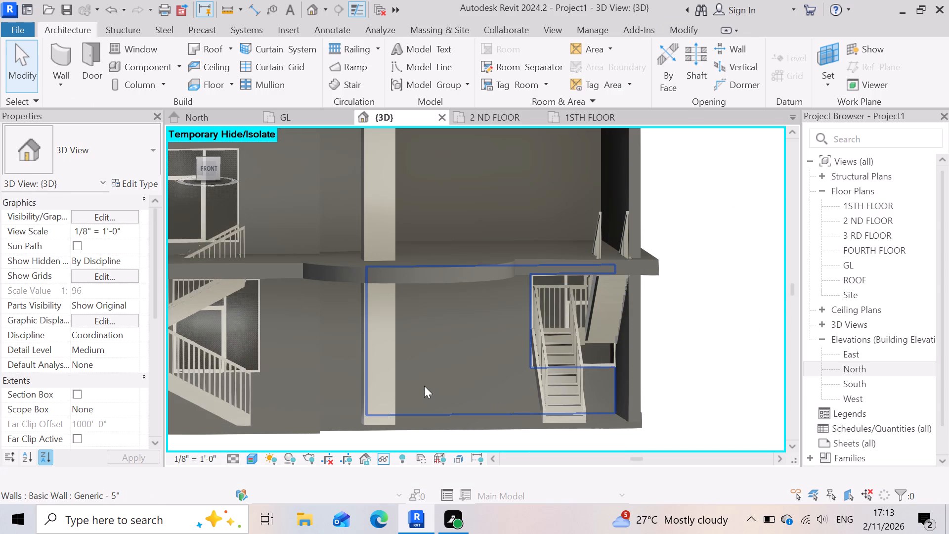
scroll(547, 430, down, 7)
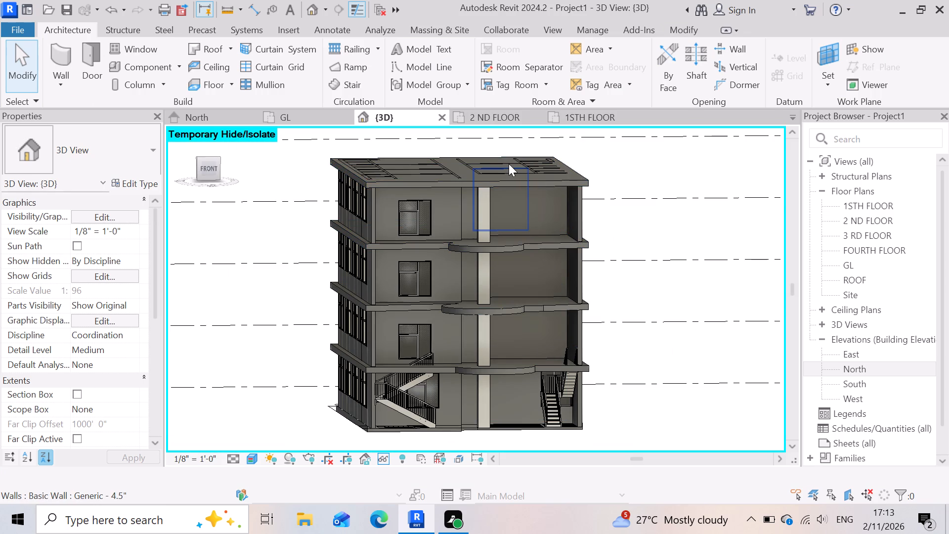
scroll(509, 164, up, 2)
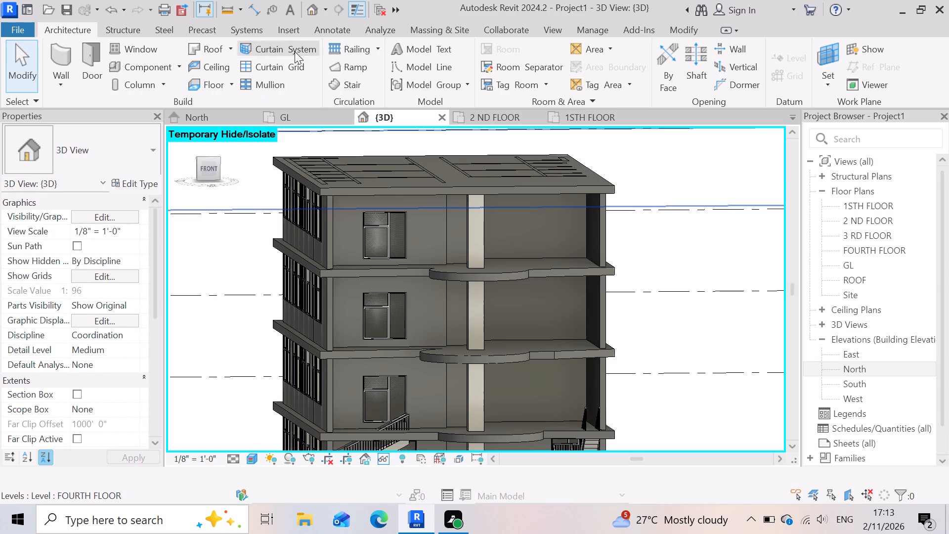
click(140, 42)
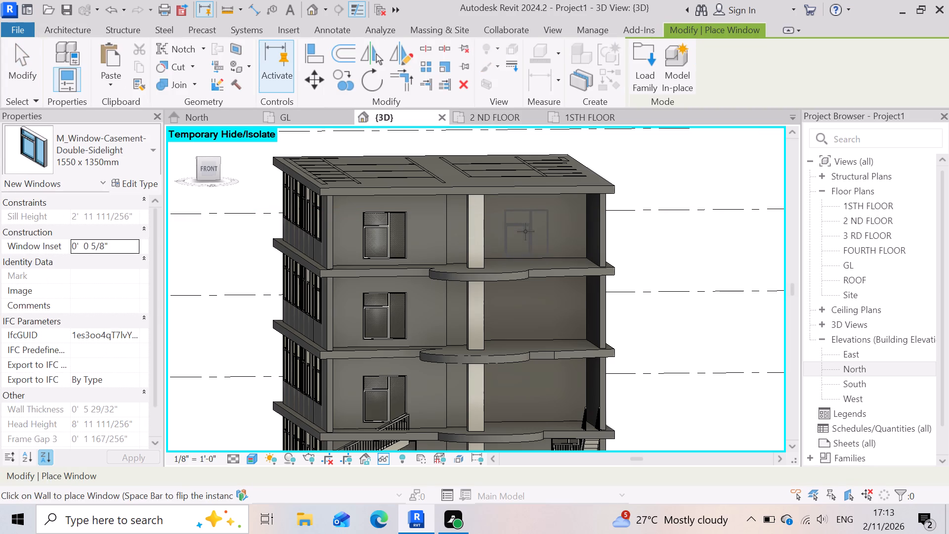
click(525, 228)
scroll(513, 275, up, 3)
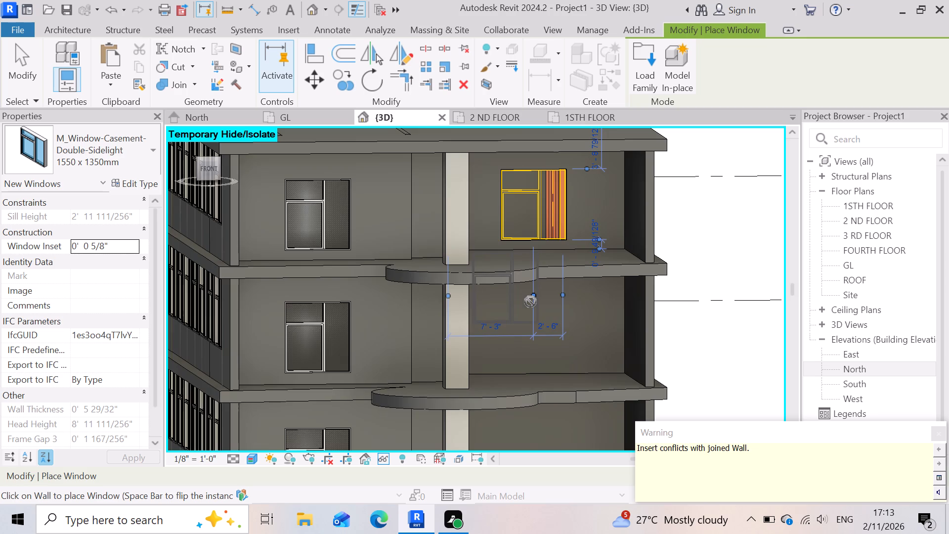
scroll(530, 302, down, 2)
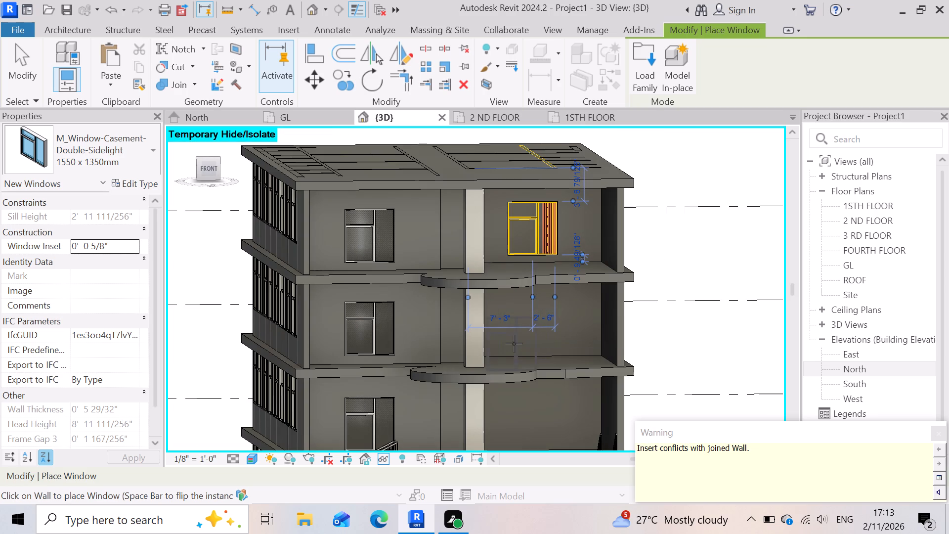
key(ctrl+z)
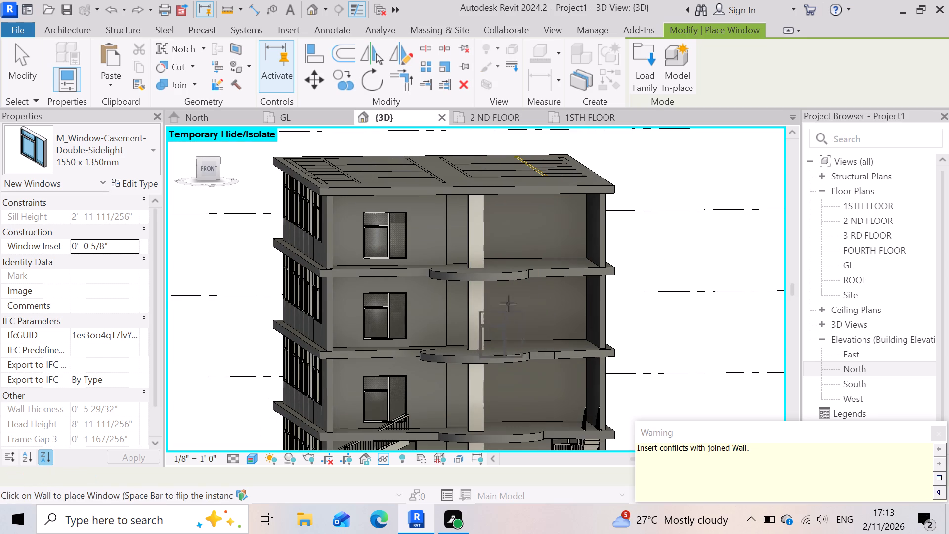
click(514, 228)
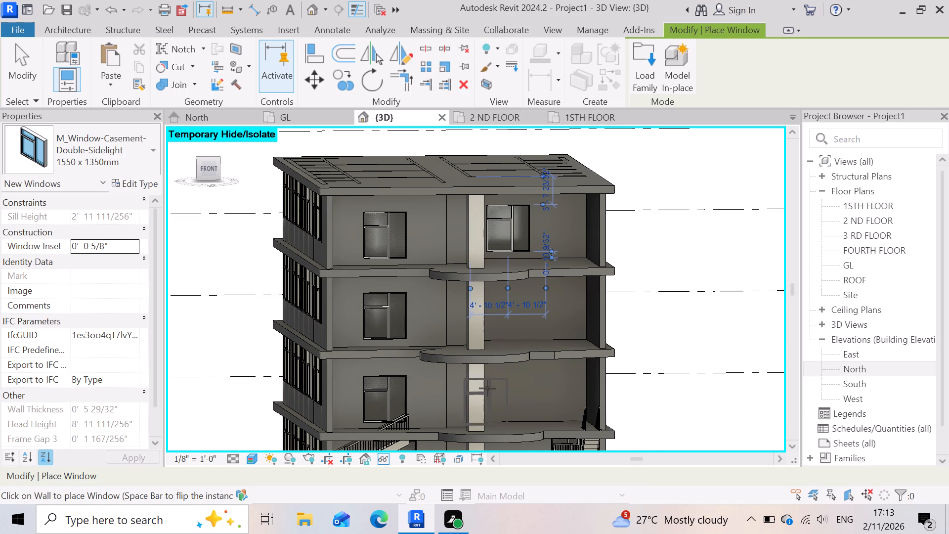
Place the same casement window in the right bay of the two storeys below, each about 5' - 9" and 4' - 0" from the wall's sides.
scroll(488, 378, up, 3)
scroll(523, 323, up, 2)
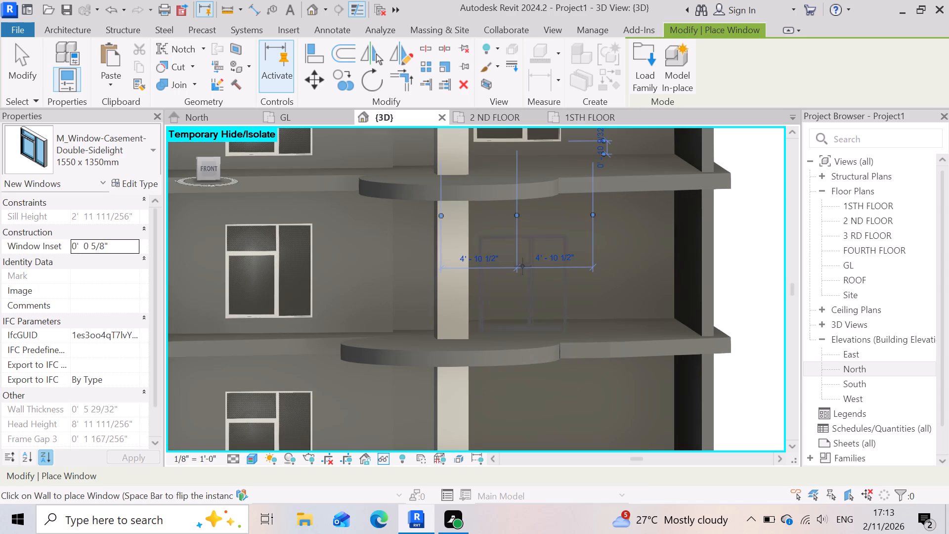
click(528, 260)
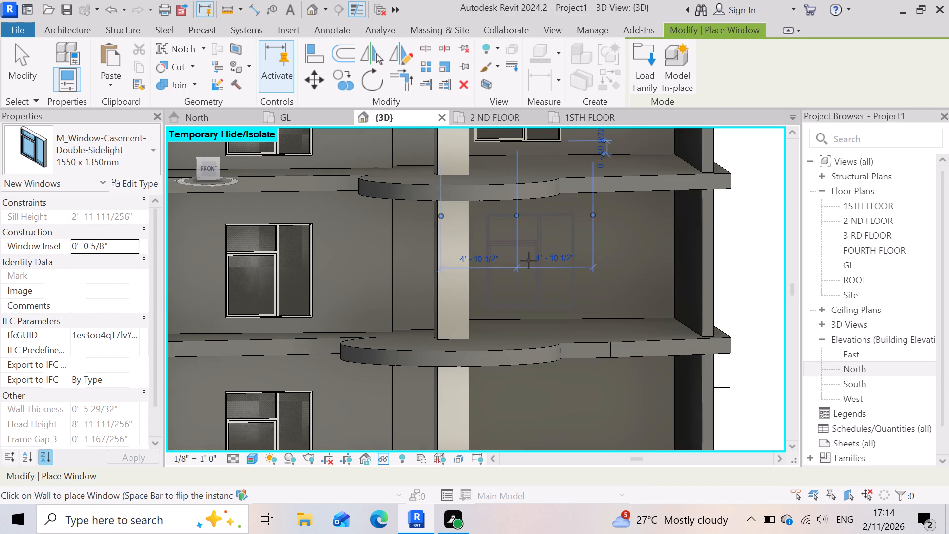
scroll(531, 250, down, 3)
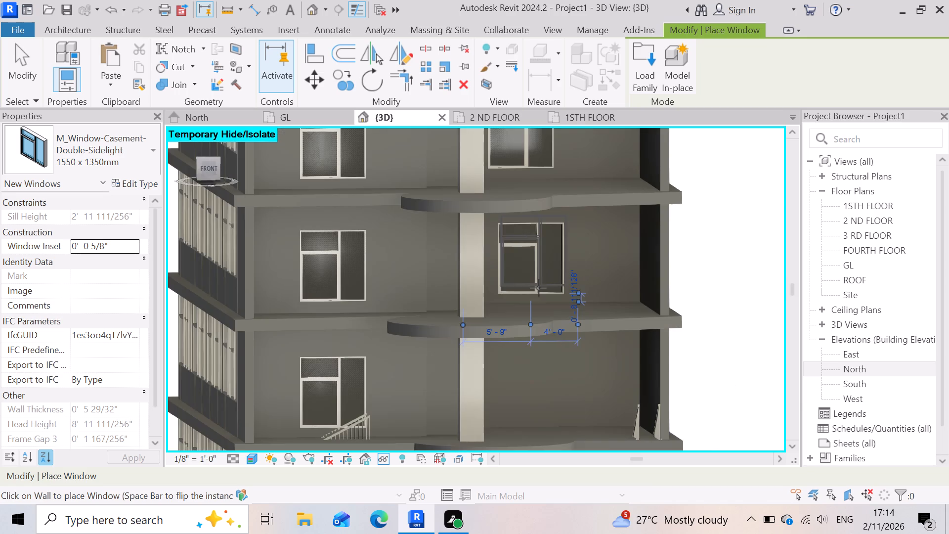
scroll(545, 411, up, 5)
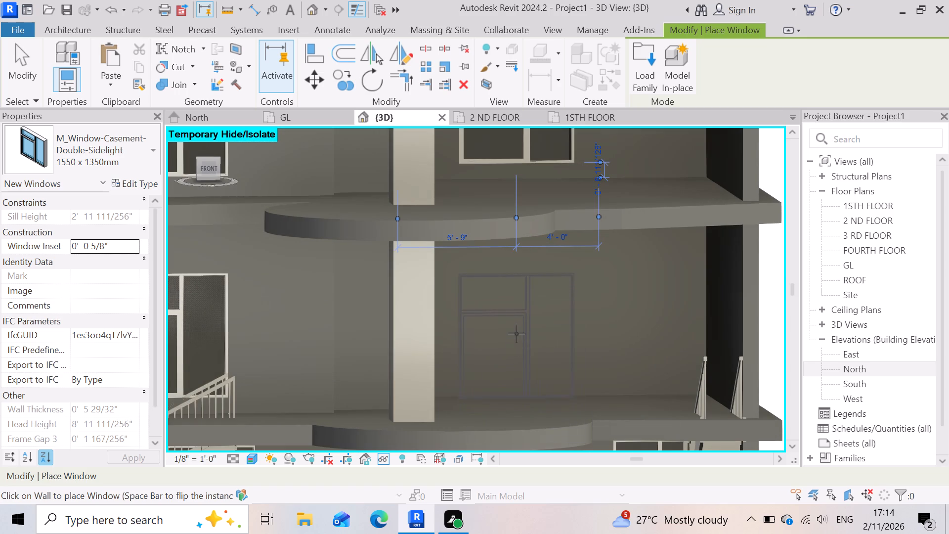
click(517, 334)
scroll(563, 303, down, 5)
key(Escape)
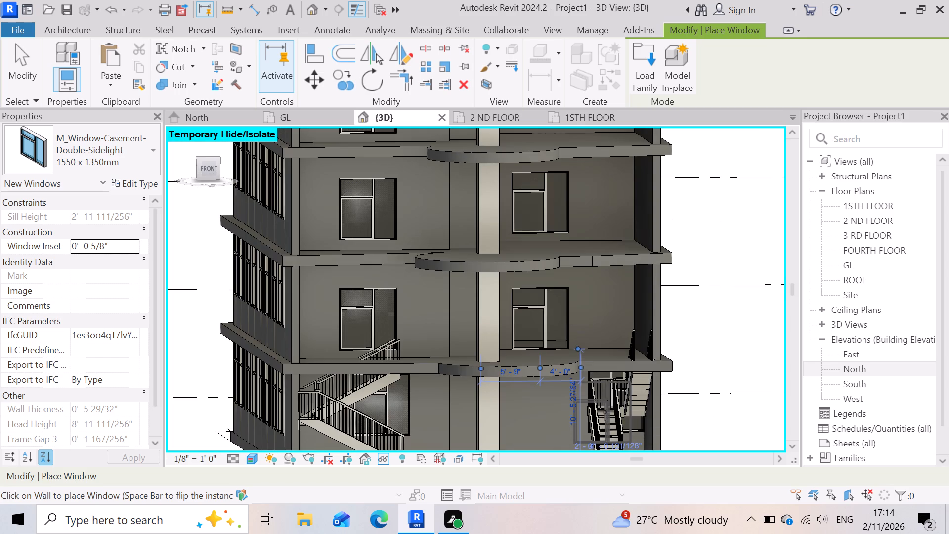
scroll(624, 404, down, 3)
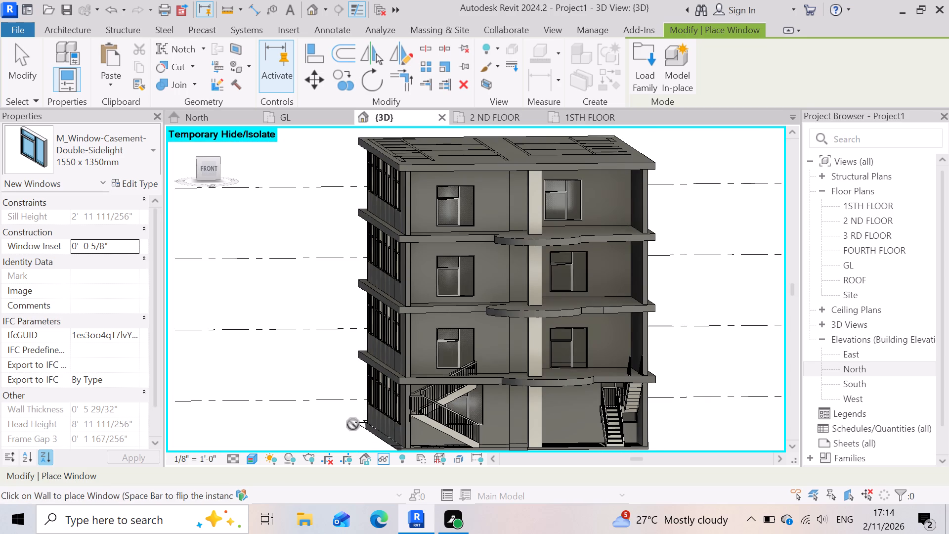
key(Escape)
Select the casement window in the left bay, one storey above the ground floor.
click(472, 350)
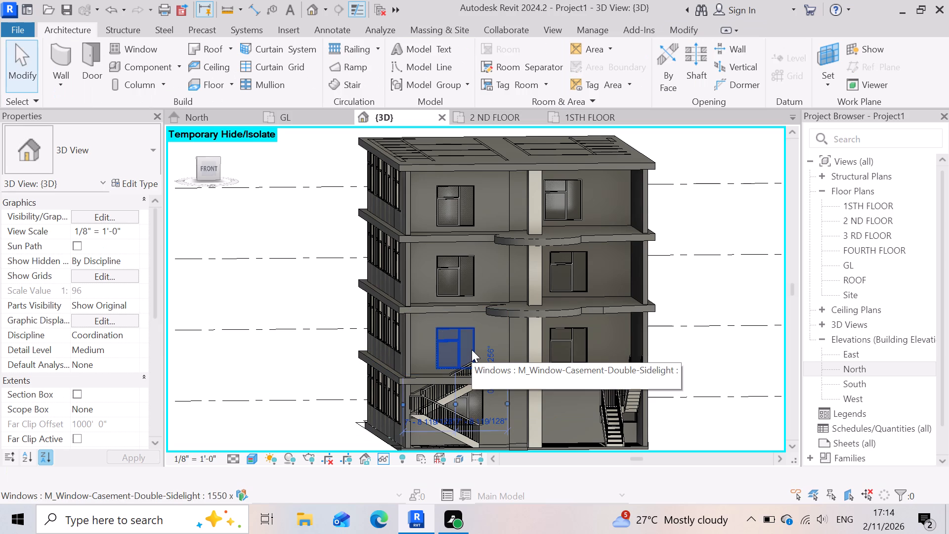
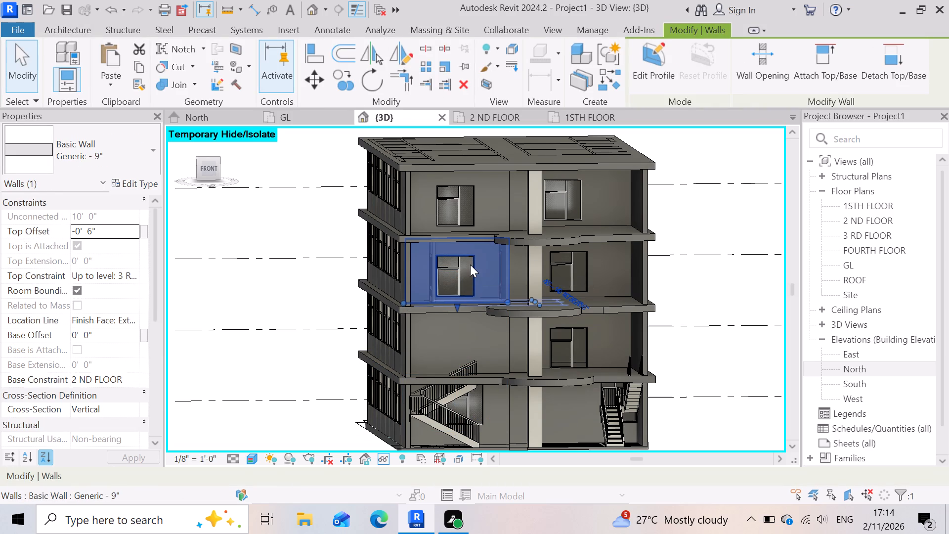
Undo the deletion of the second floor's left bay wall and its casement window.
click(443, 191)
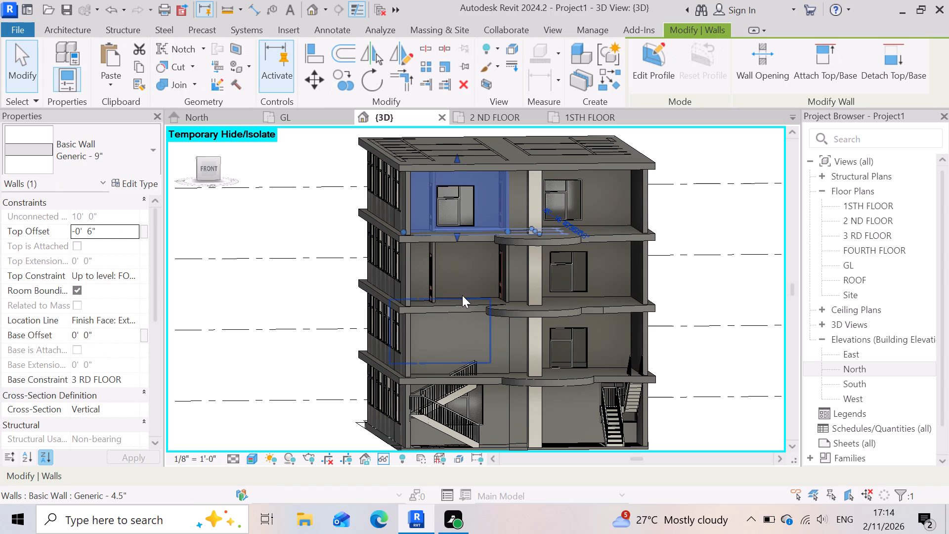
key(ctrl+z)
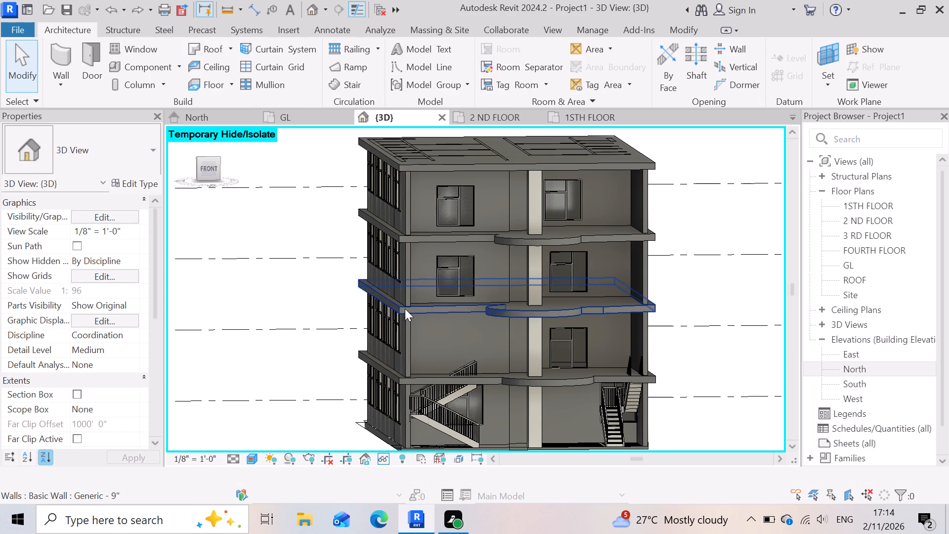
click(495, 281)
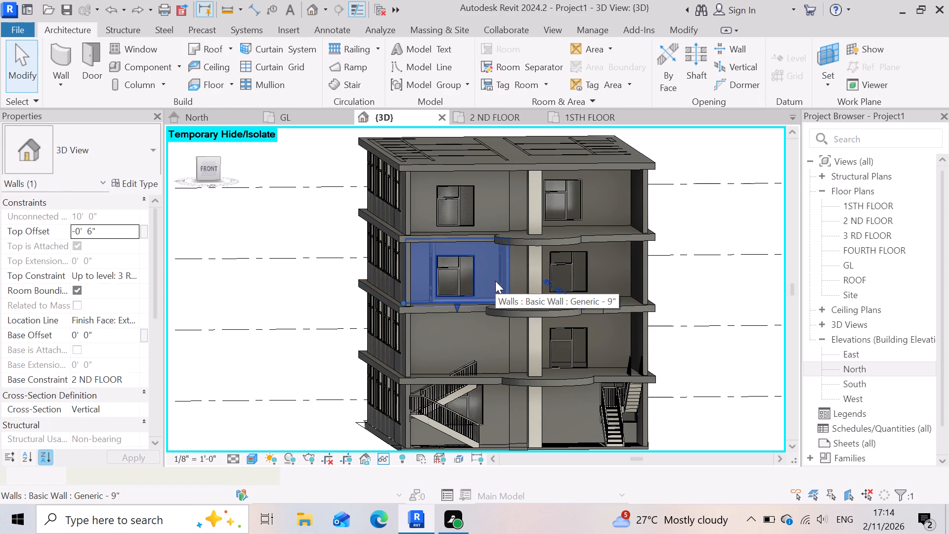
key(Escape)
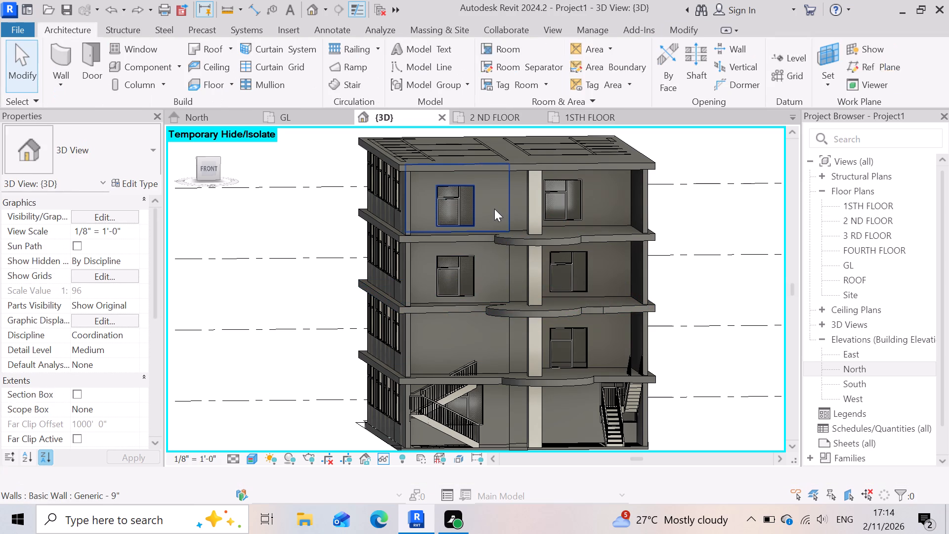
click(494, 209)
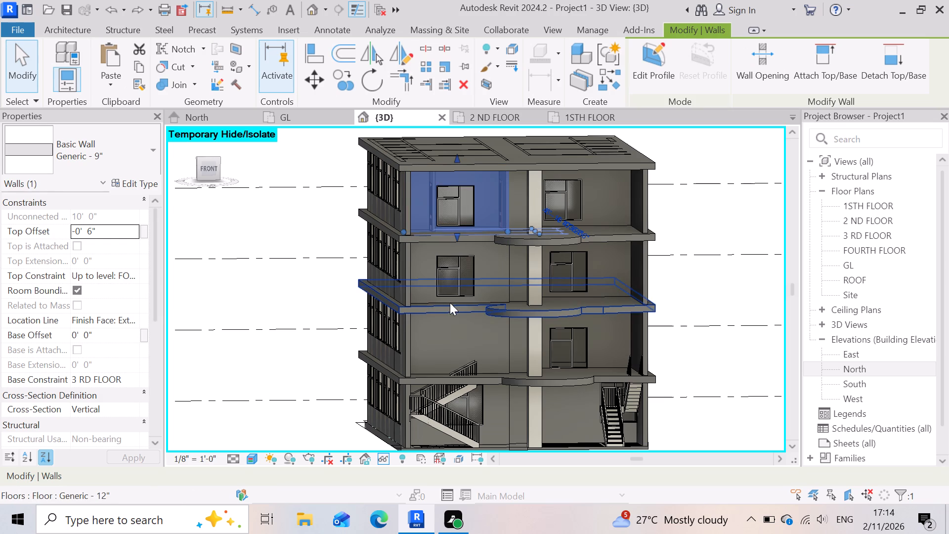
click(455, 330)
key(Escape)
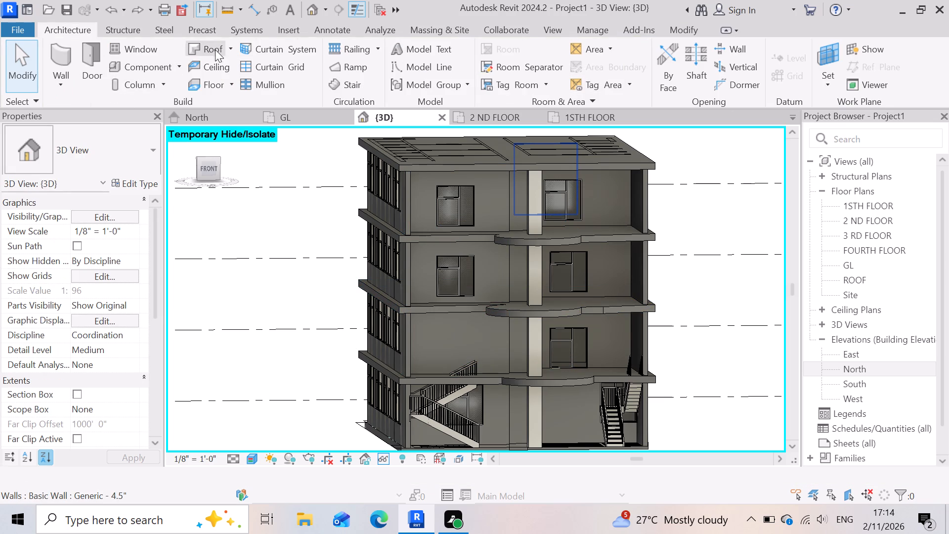
Place a 1550 x 1350mm M_Window-Casement-Double-Sidelight in the left bay wall one storey above ground, in line with the windows above it.
click(130, 48)
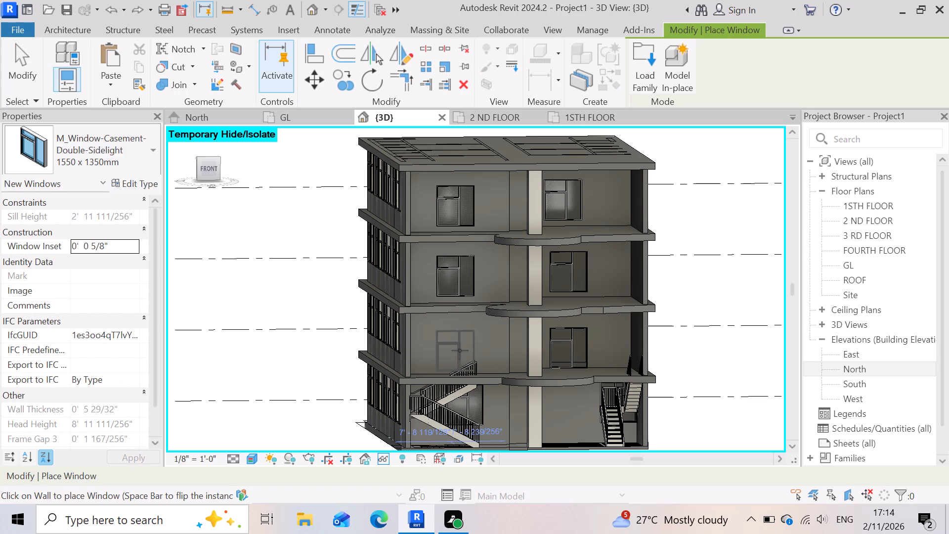
click(460, 348)
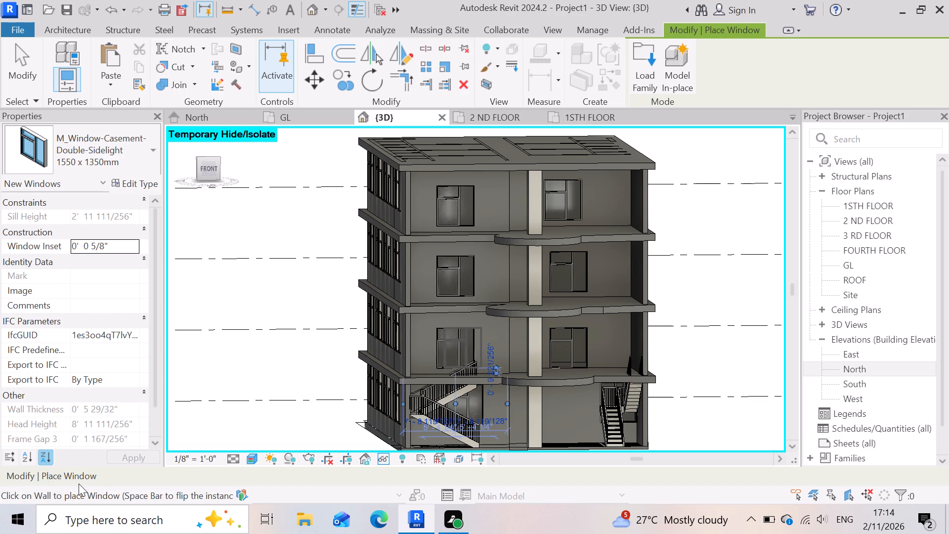
key(Escape)
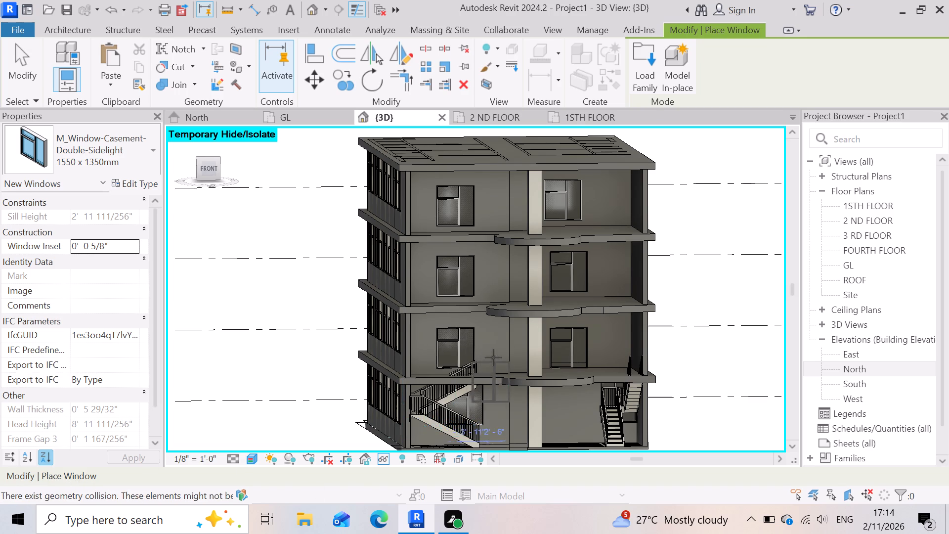
scroll(493, 357, down, 2)
key(Escape)
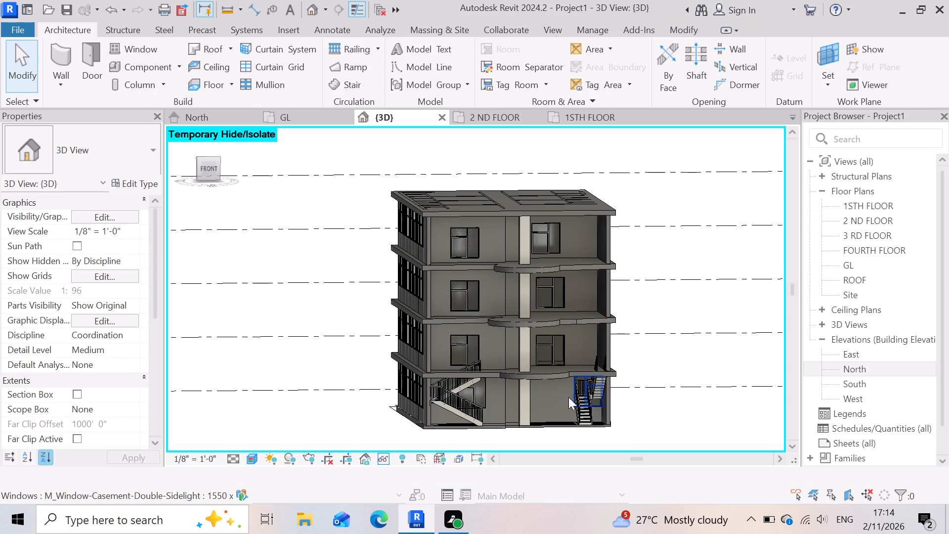
Delete the Generic - 5" walls in the ground storey's right bay, including the partition beside the stairs.
click(126, 51)
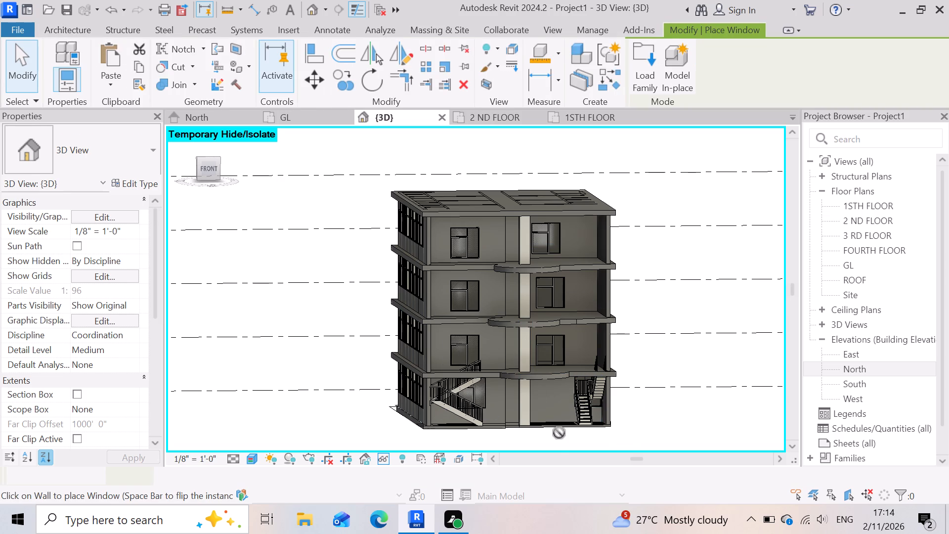
key(Escape)
scroll(539, 428, up, 6)
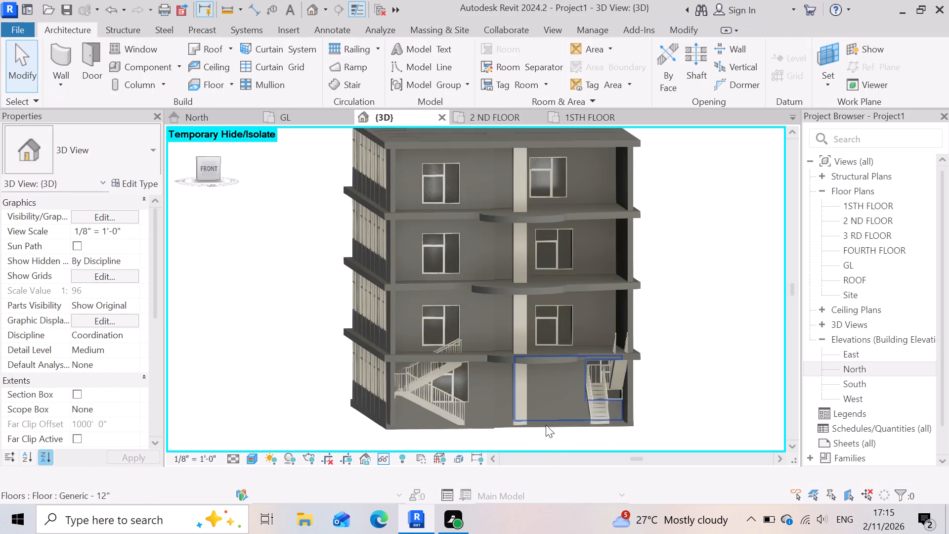
key(Escape)
click(561, 381)
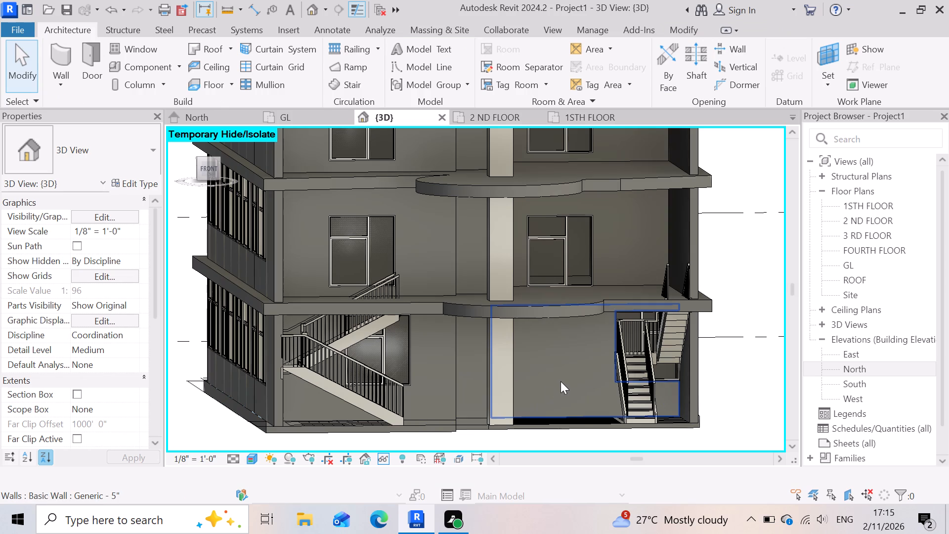
key(Delete)
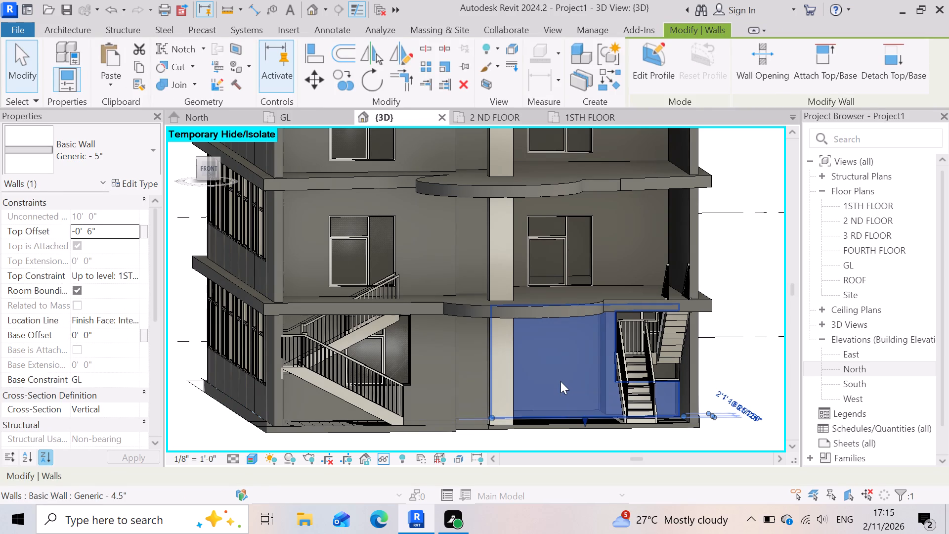
click(604, 388)
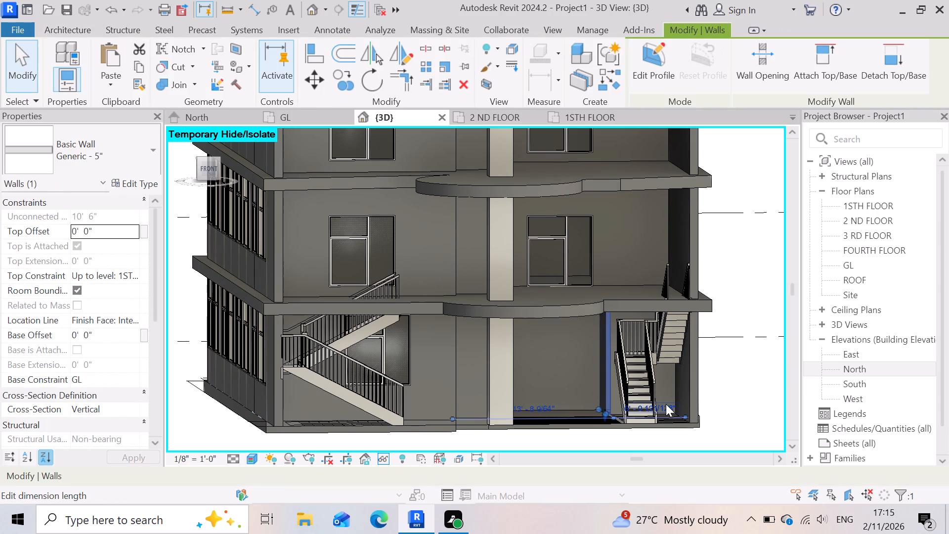
ctrl+click(668, 405)
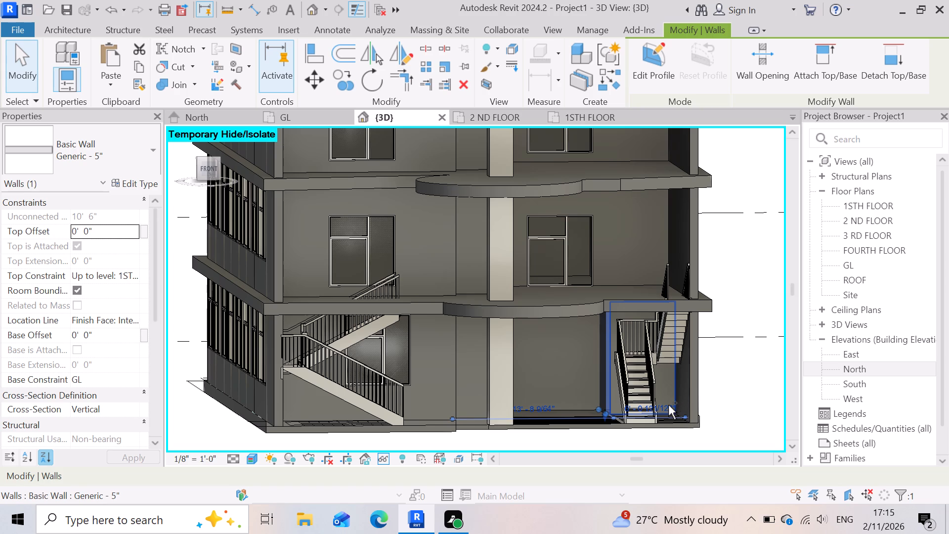
key(Delete)
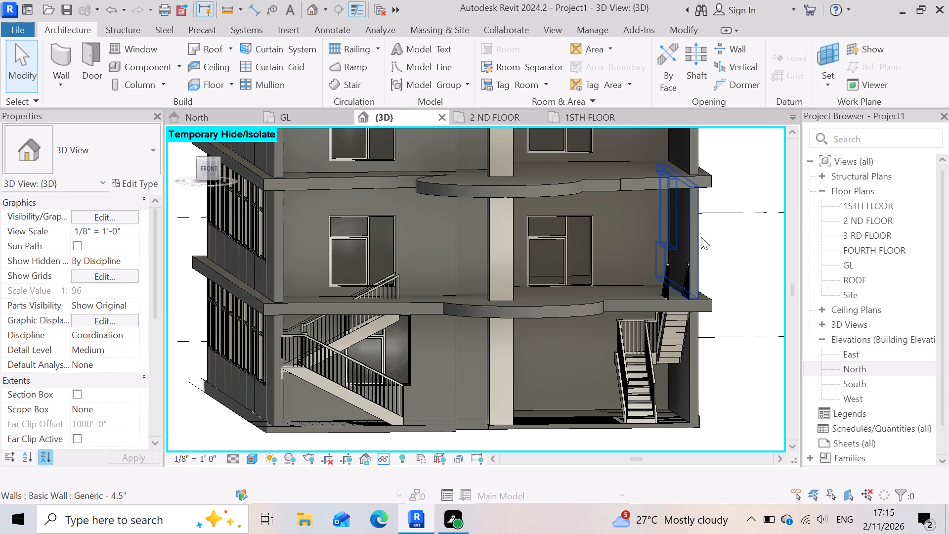
Place the 1550 x 1350mm casement window in the ground storey's right bay wall, 5' - 9" and 4' - 0" from its sides.
click(152, 46)
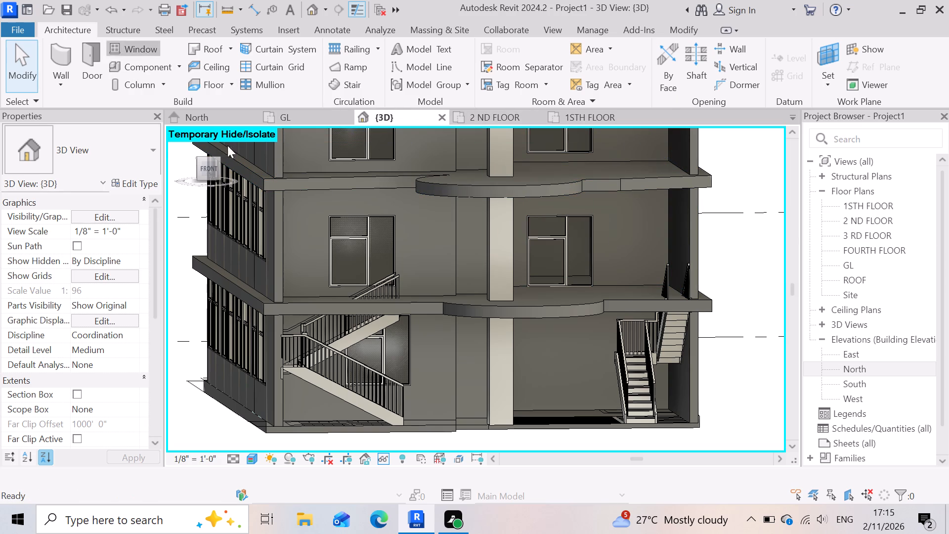
click(558, 370)
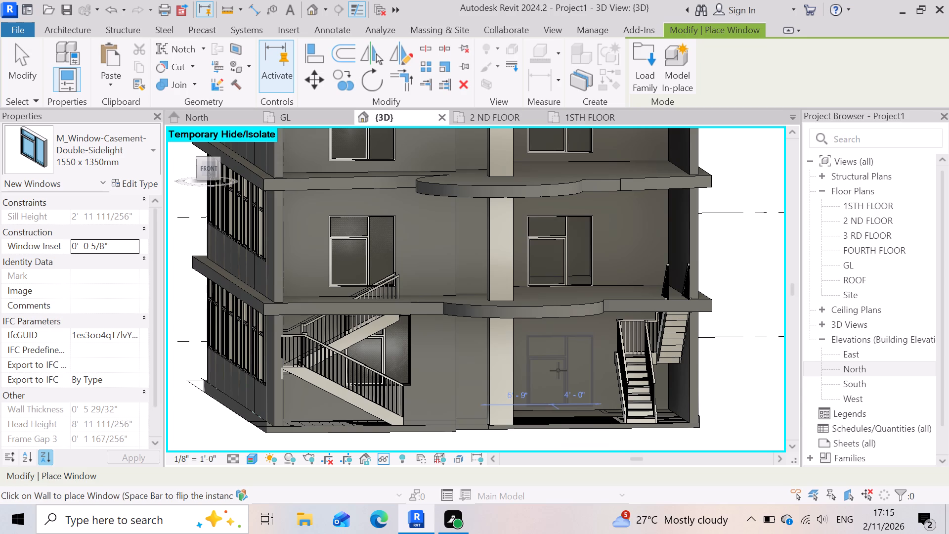
key(Escape)
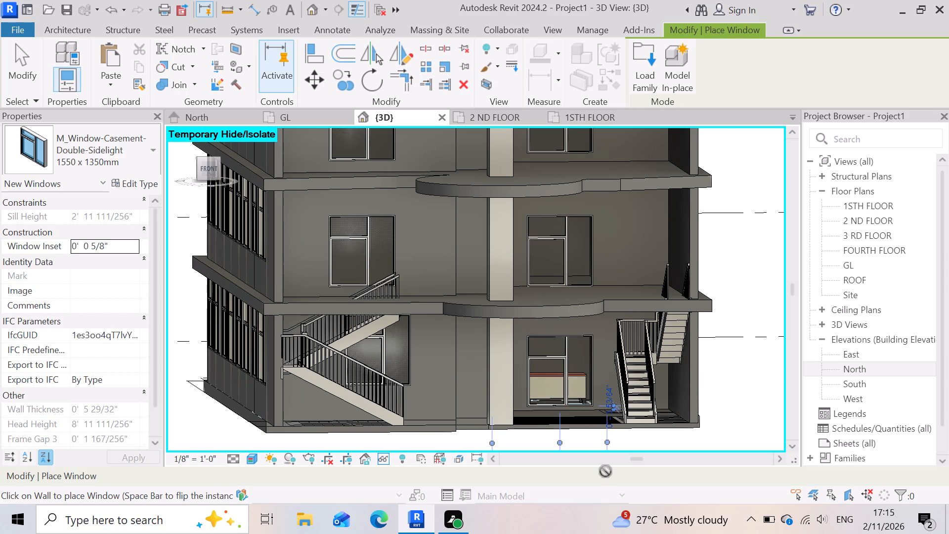
Reset the temporary hide/isolate in the 3D view to bring back the hidden stairs and columns.
scroll(582, 440, up, 7)
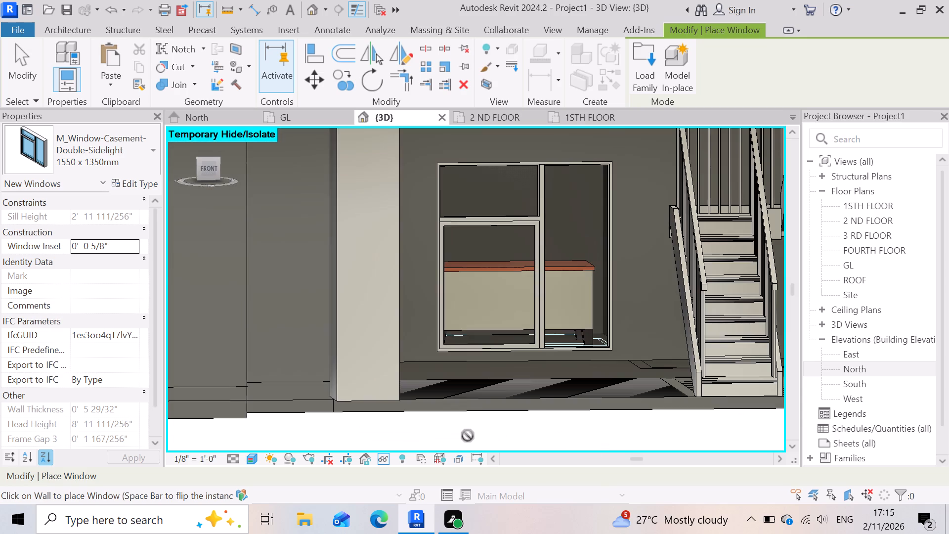
scroll(545, 408, up, 2)
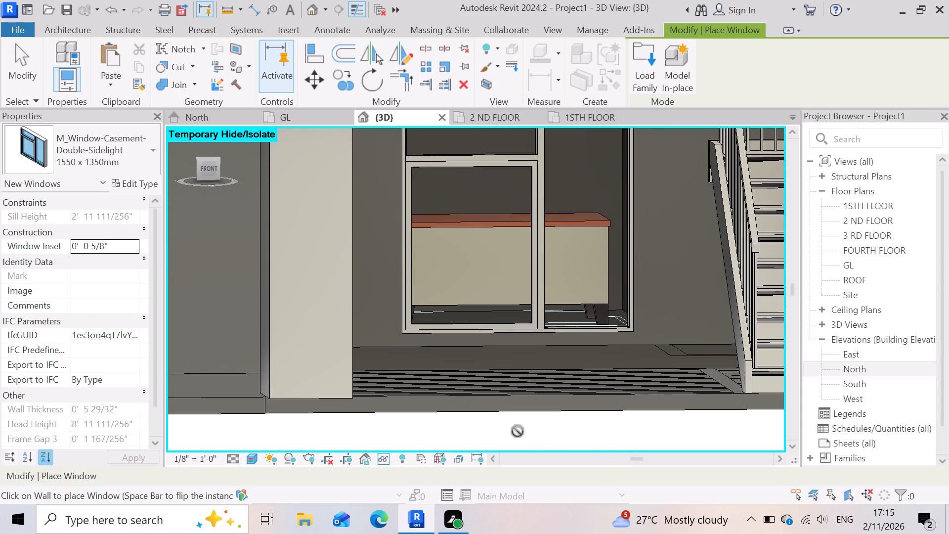
scroll(519, 431, down, 7)
scroll(600, 449, down, 3)
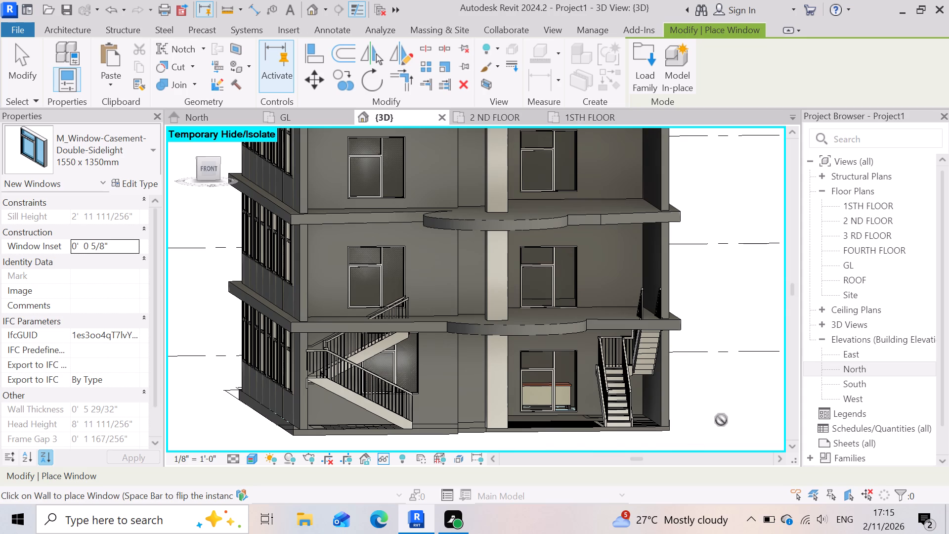
text(HR)
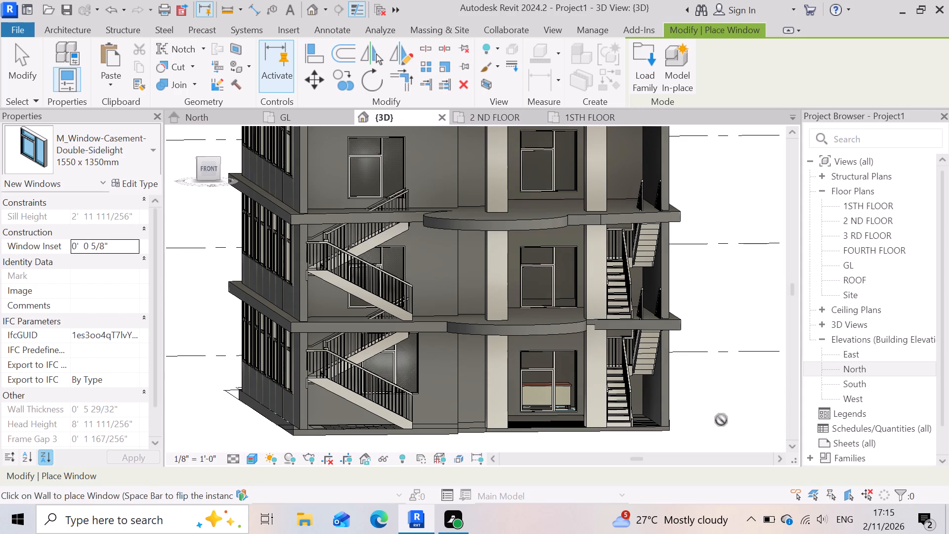
scroll(712, 390, down, 1)
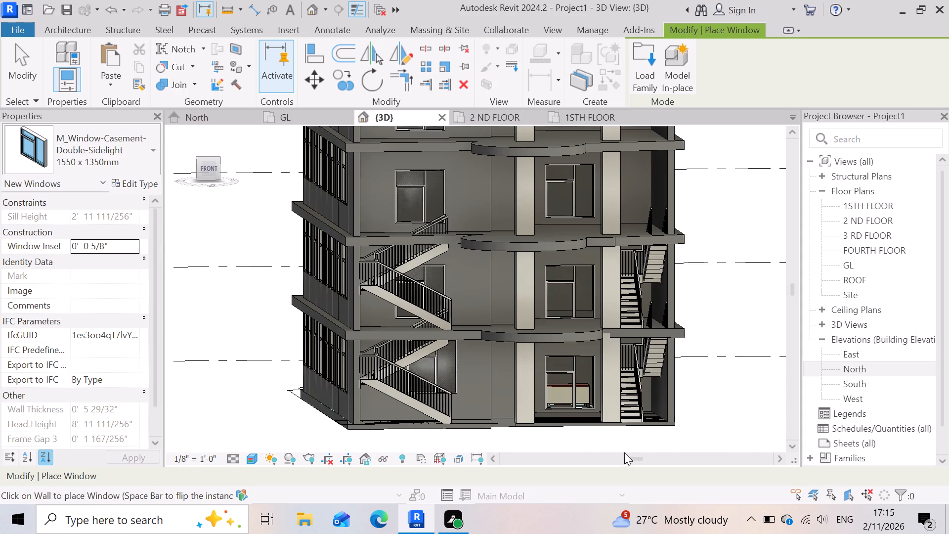
scroll(559, 431, down, 2)
click(709, 434)
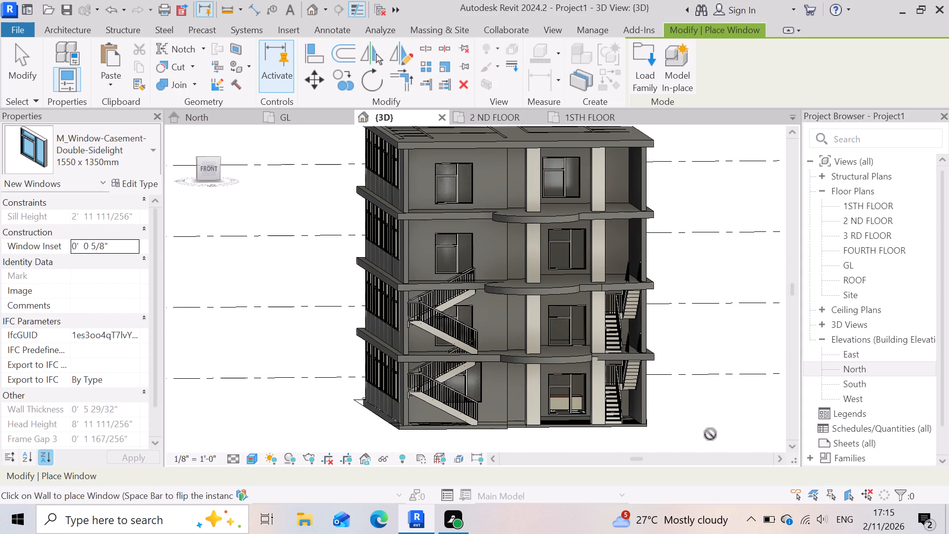
Place the 1550 x 1350mm casement window in the top storey's narrow end bay beyond the second column, about 3' - 7" and 2' - 0" from its sides.
scroll(520, 302, up, 3)
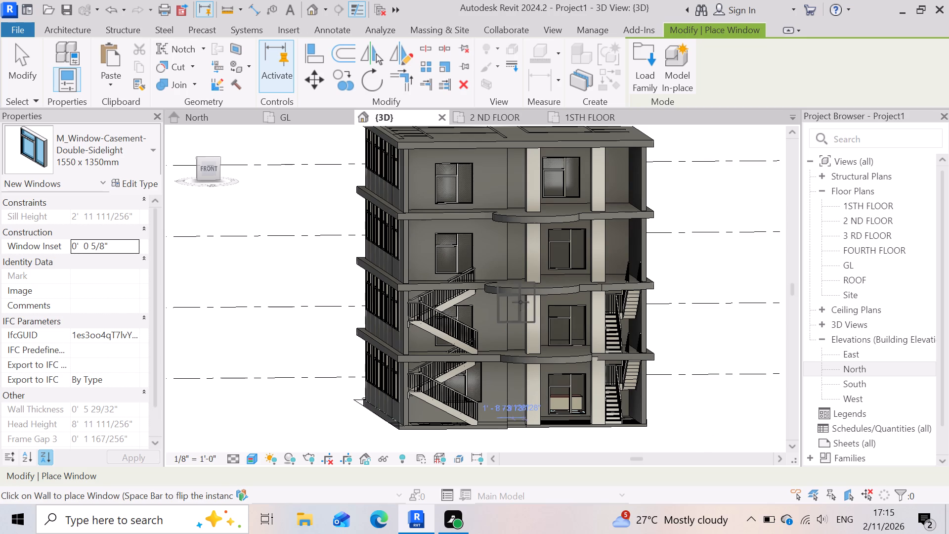
scroll(567, 380, down, 2)
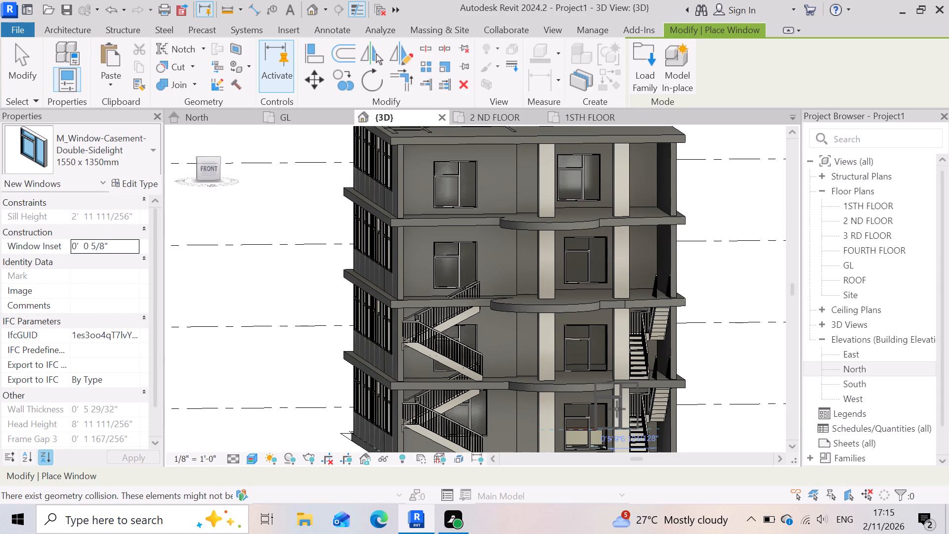
scroll(506, 336, down, 6)
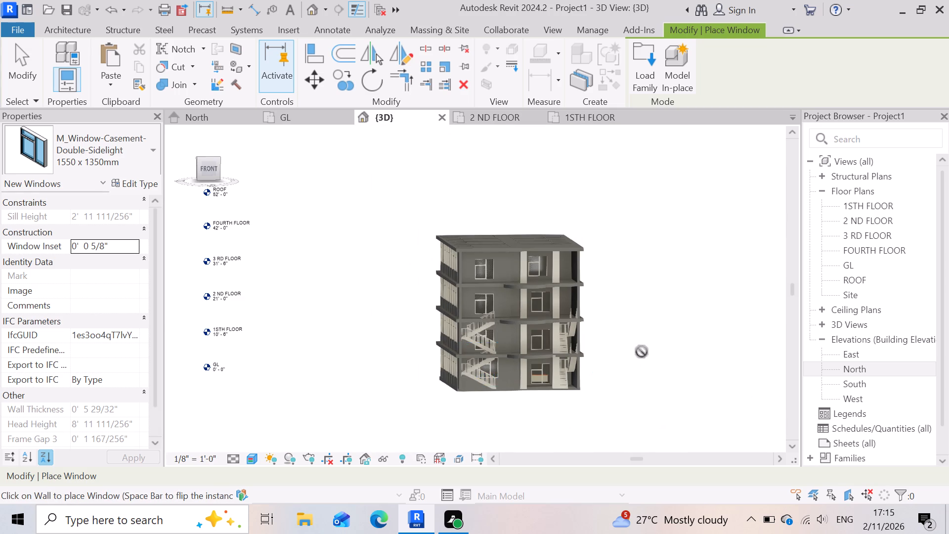
scroll(603, 255, up, 14)
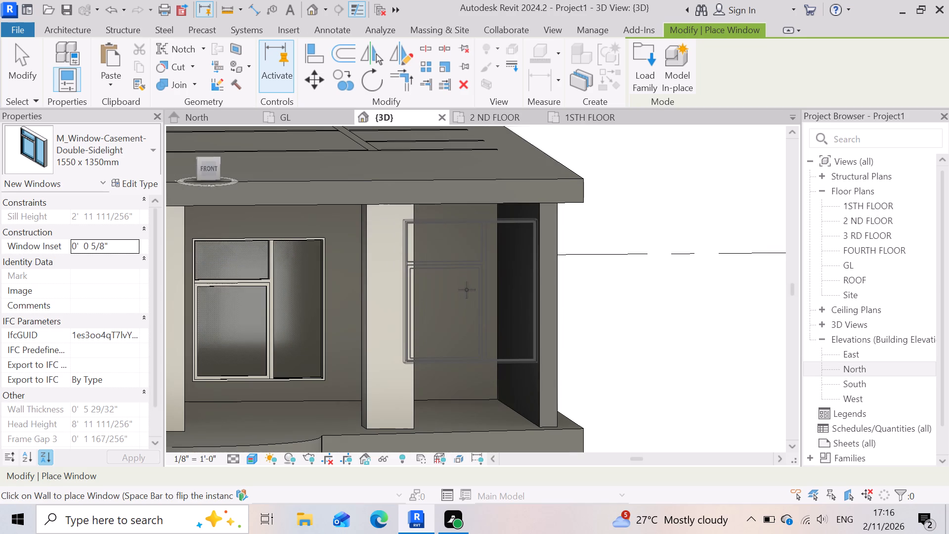
click(455, 285)
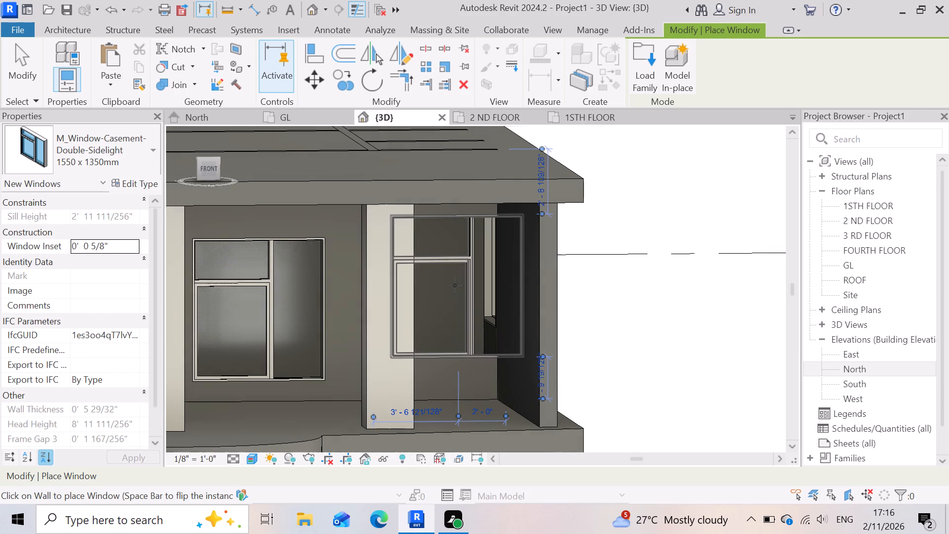
Place the same casement window in the narrow end bay one storey below the top, about 3' - 6" from the wall's column side.
scroll(670, 322, down, 5)
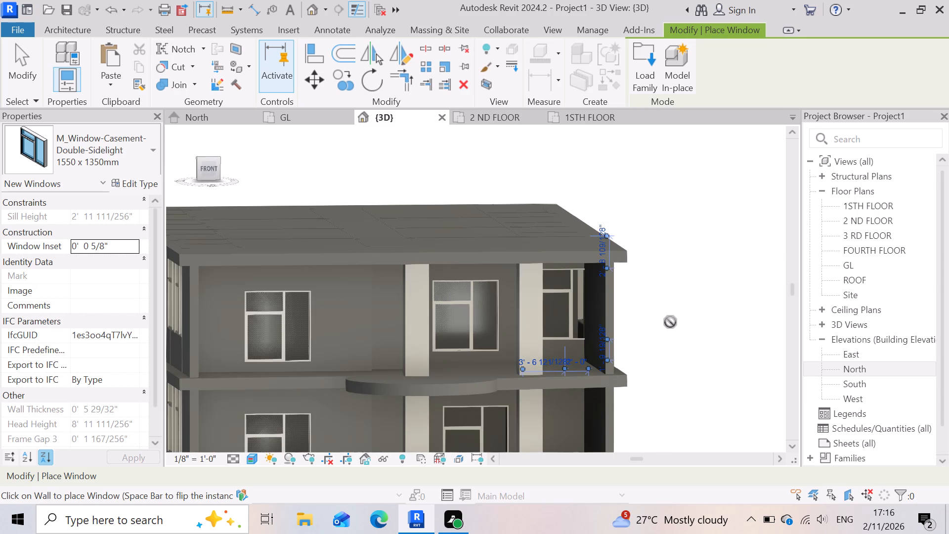
scroll(670, 322, down, 2)
scroll(628, 428, up, 9)
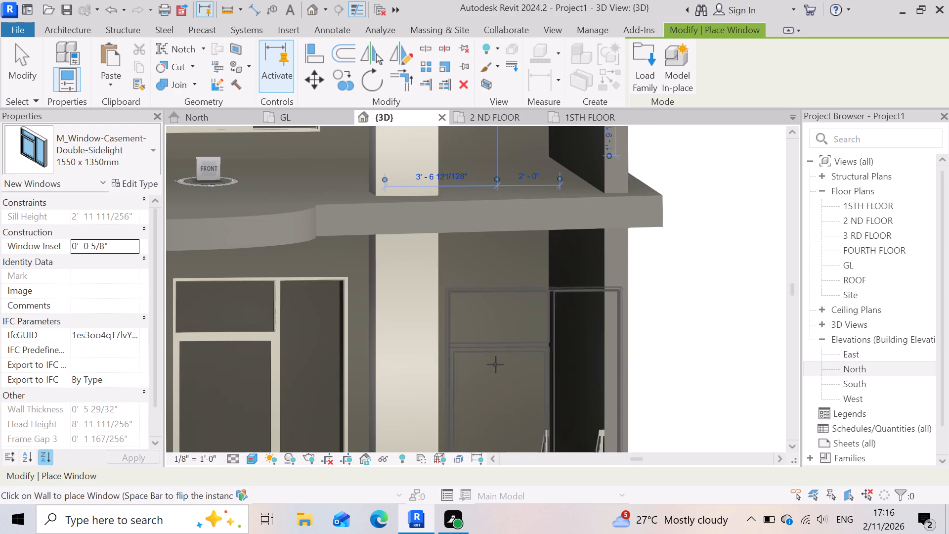
click(496, 360)
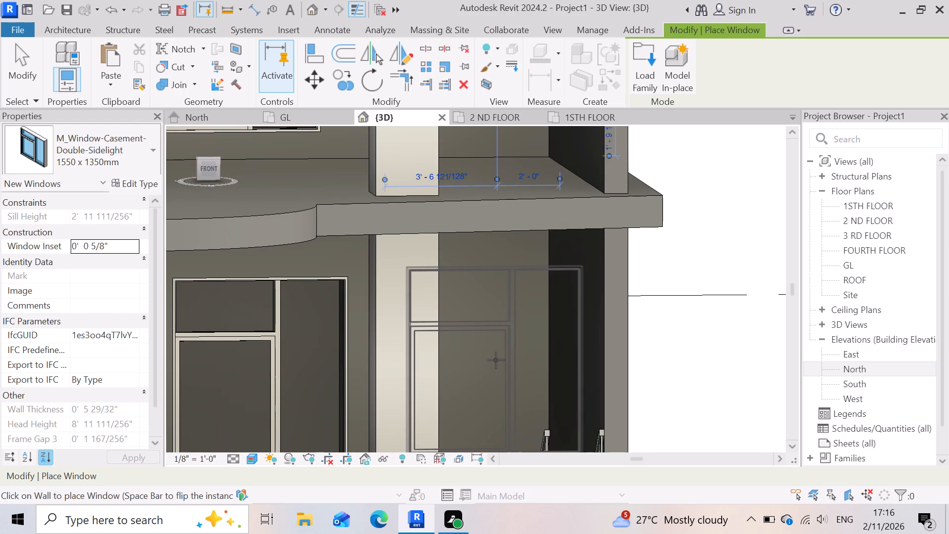
scroll(506, 337, down, 9)
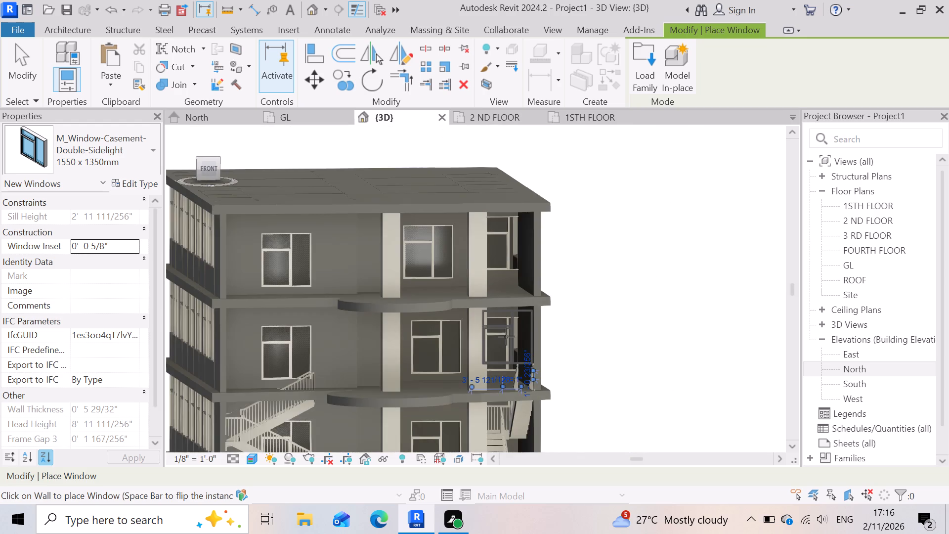
End the casement window placement and clear the active command in the 3D view.
scroll(506, 337, down, 2)
scroll(524, 442, up, 8)
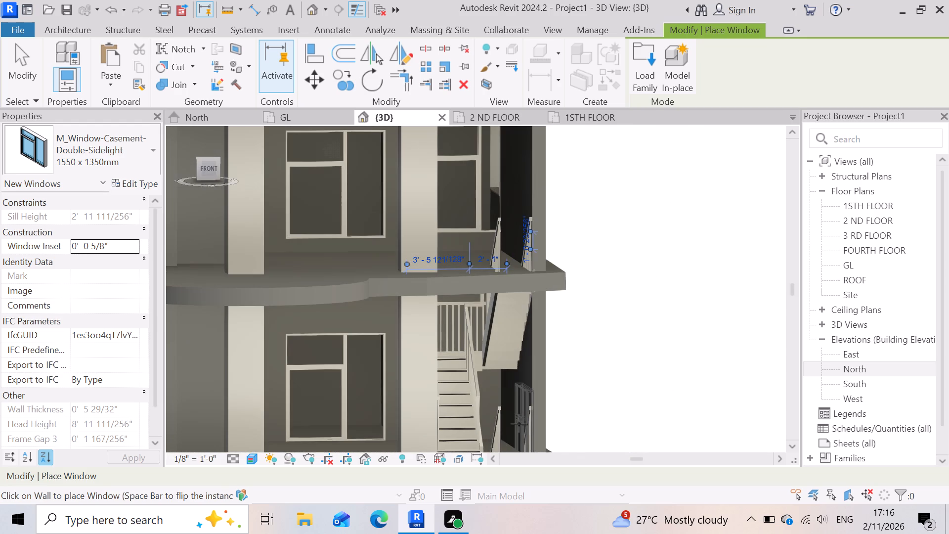
scroll(518, 417, down, 4)
scroll(599, 416, down, 3)
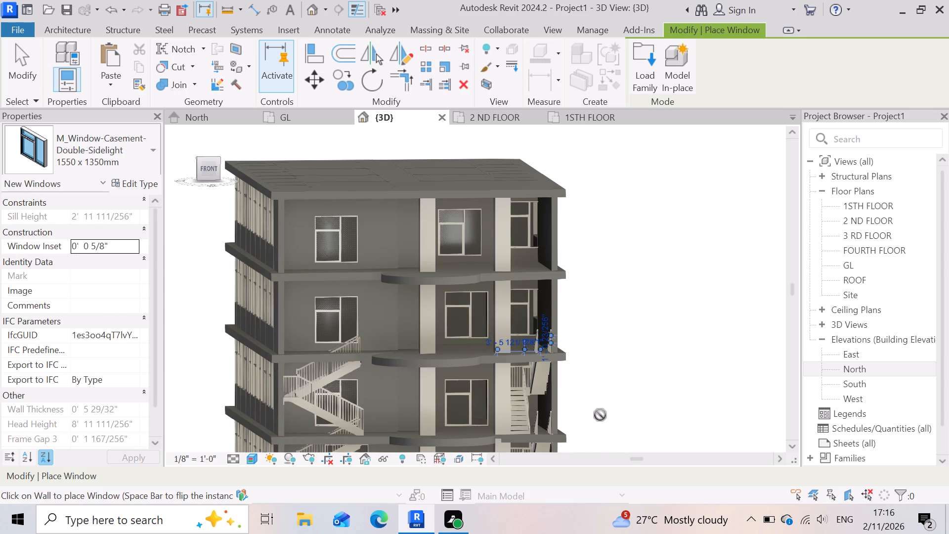
scroll(631, 421, up, 2)
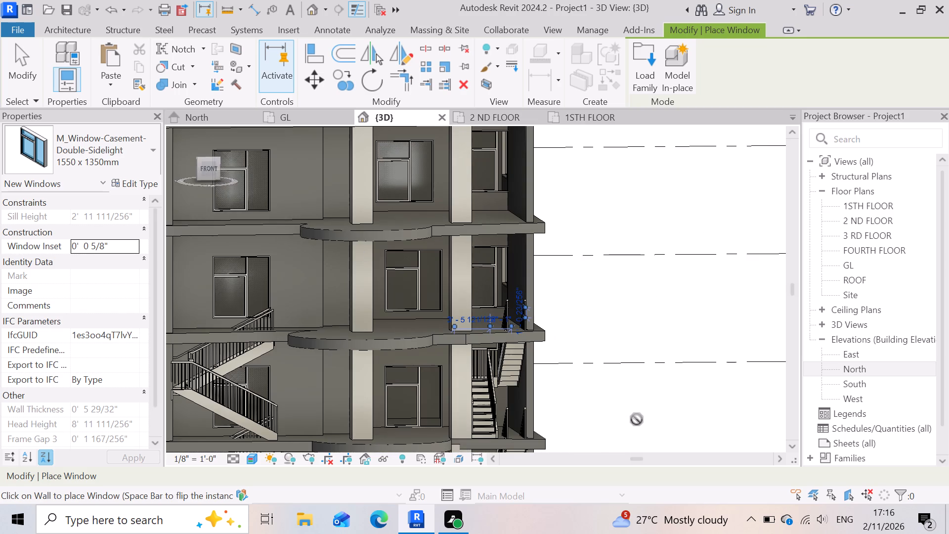
key(Escape)
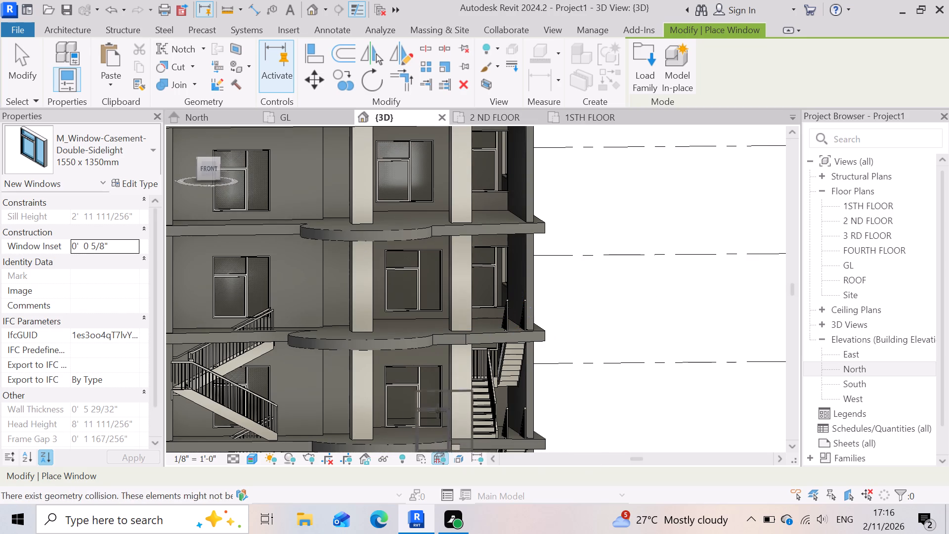
key(Escape)
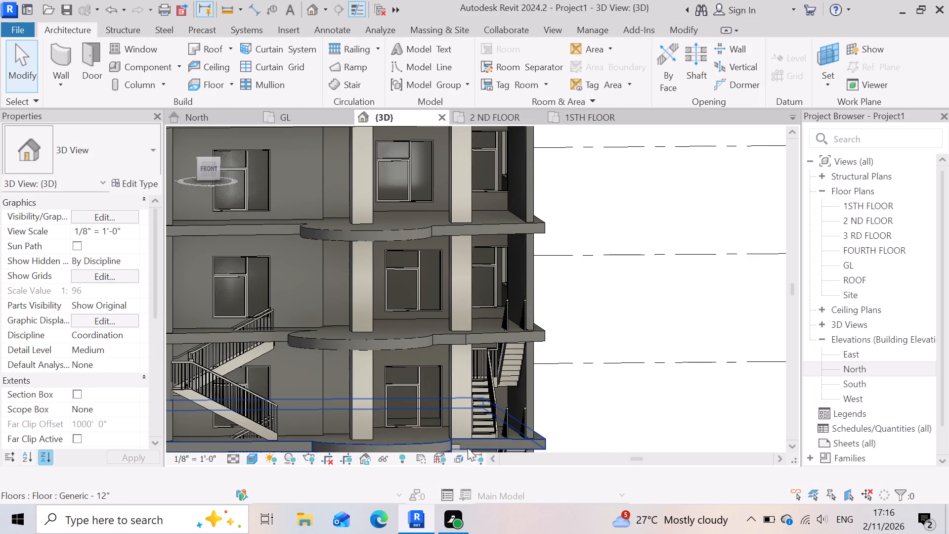
scroll(478, 440, down, 1)
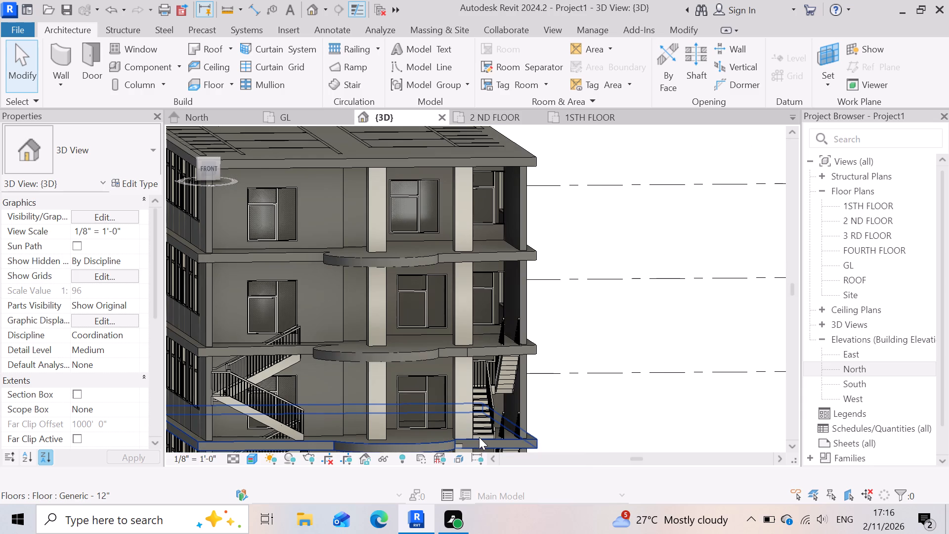
key(Escape)
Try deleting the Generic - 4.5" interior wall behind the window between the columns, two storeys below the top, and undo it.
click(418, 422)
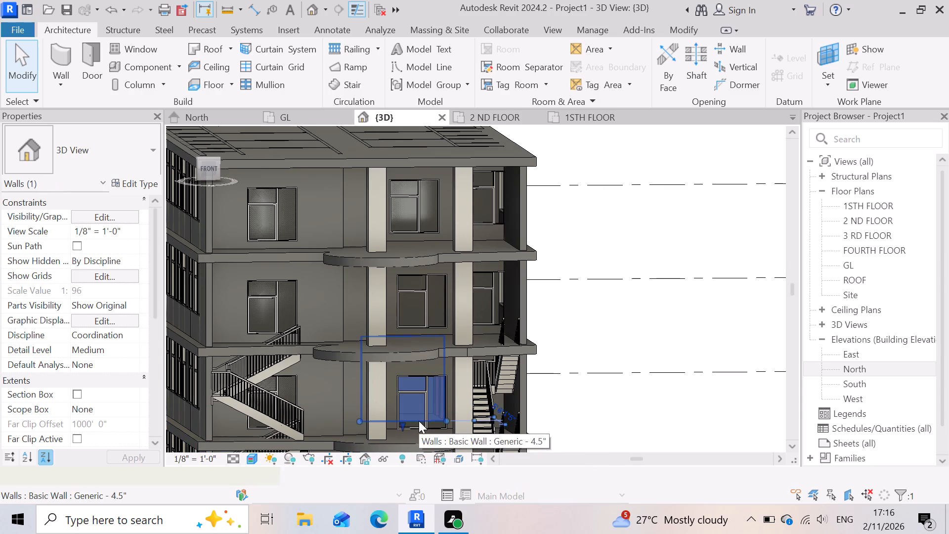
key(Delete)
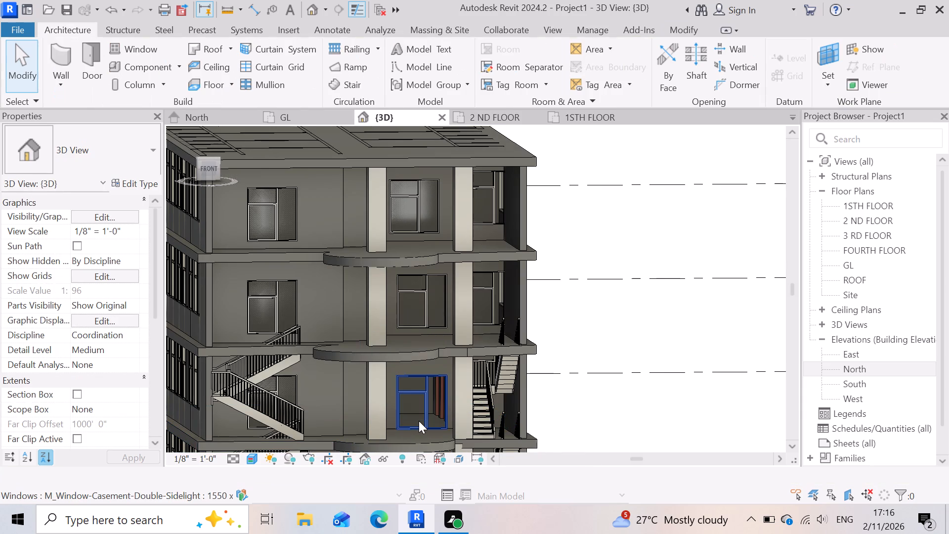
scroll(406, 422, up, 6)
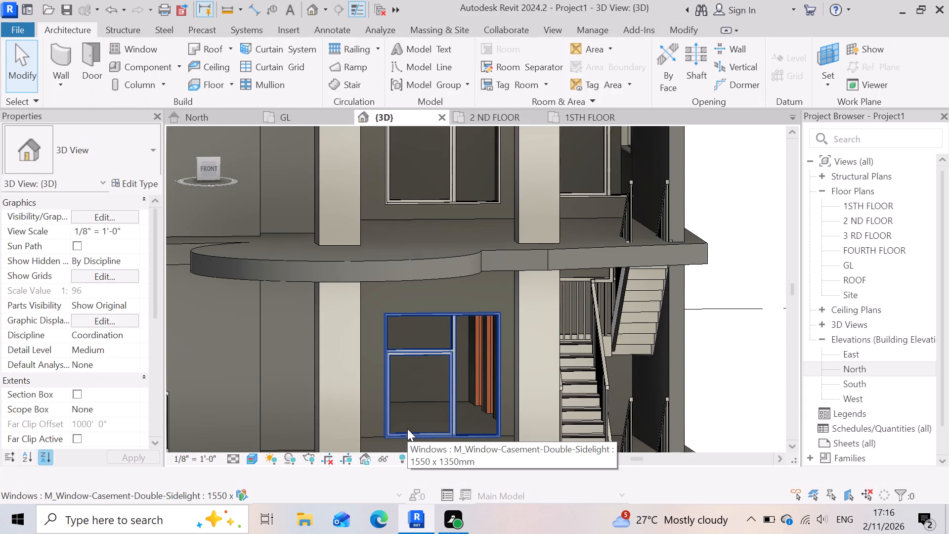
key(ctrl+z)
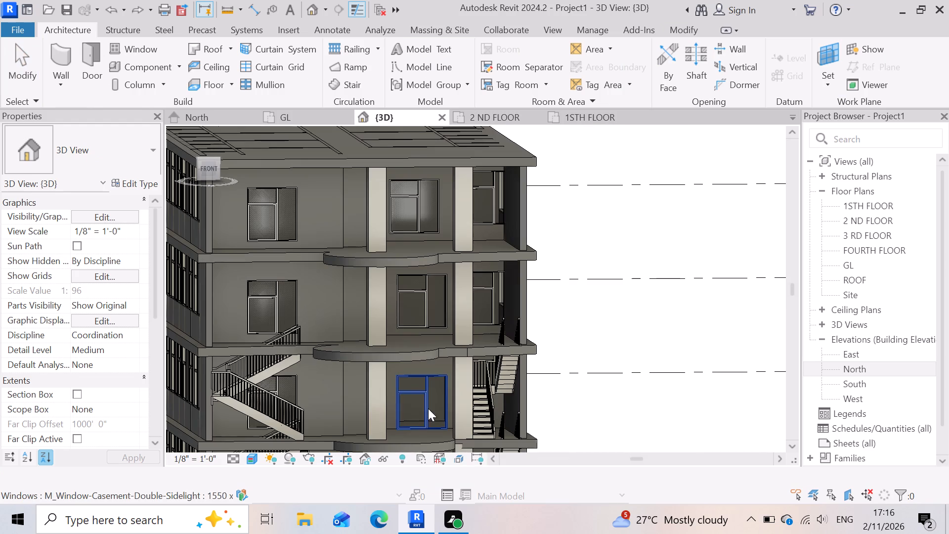
Select the 1550 x 1350mm casement window between the two columns, two storeys below the top.
click(416, 409)
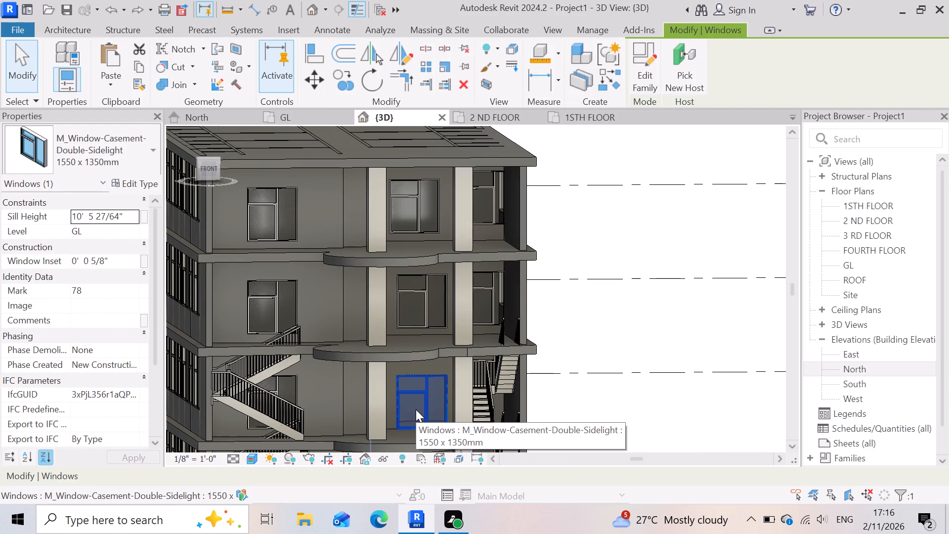
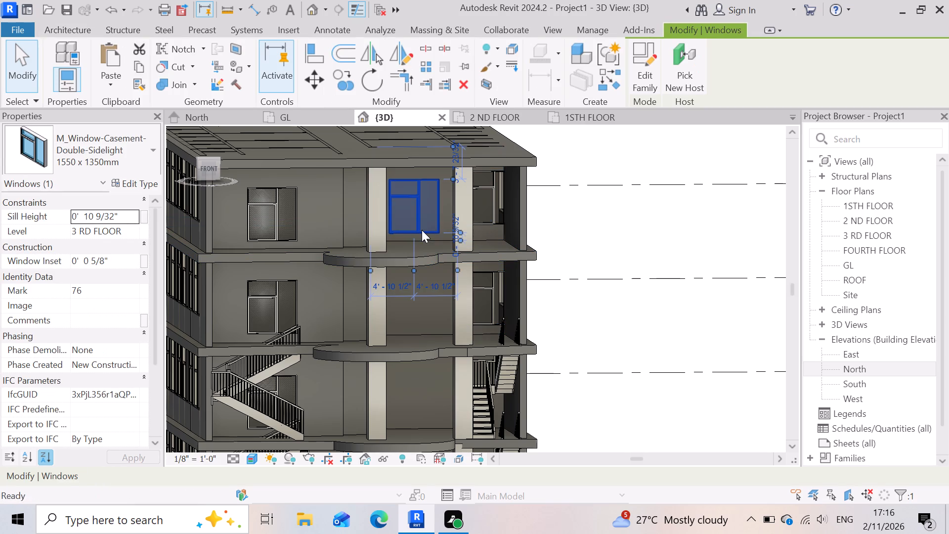
Examine the front facade's windows across all four storeys, especially the bays between the columns and beside the stairs.
scroll(490, 413, up, 1)
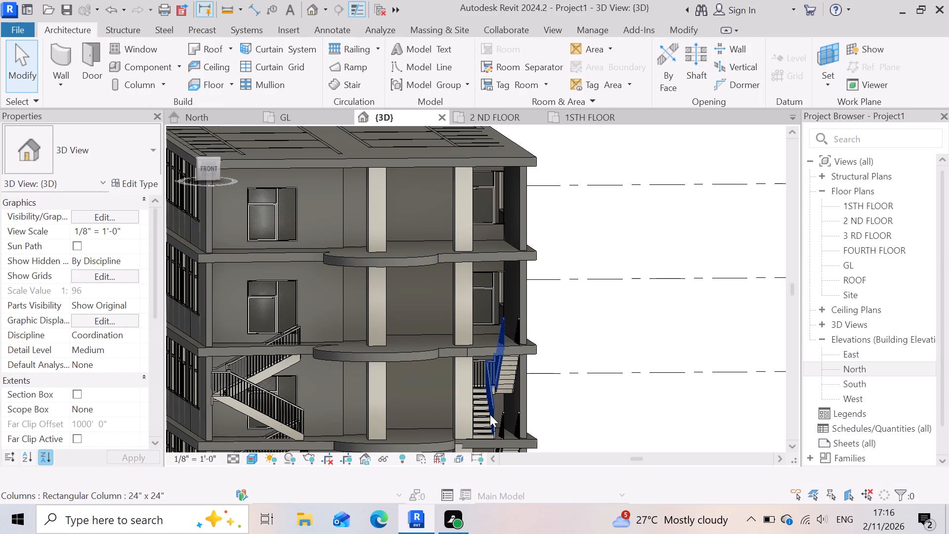
scroll(490, 414, up, 3)
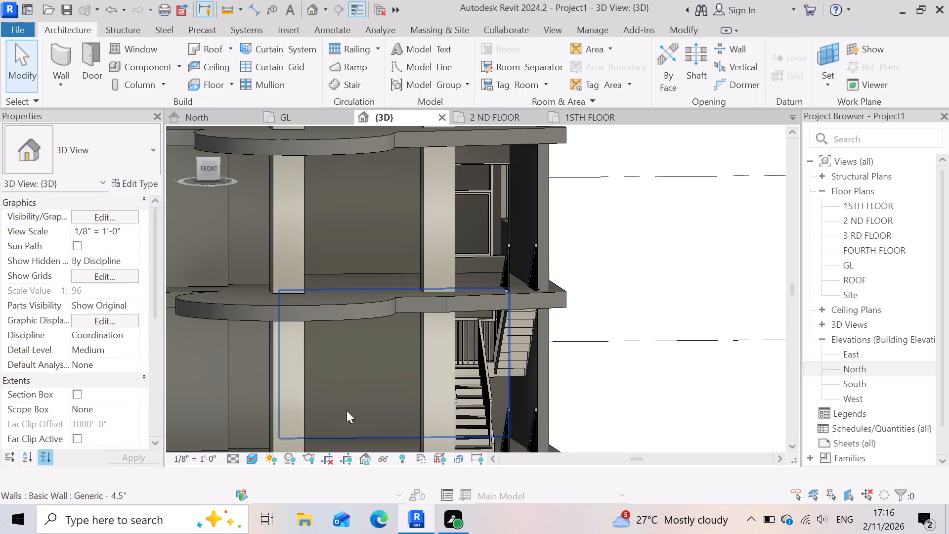
scroll(351, 420, up, 1)
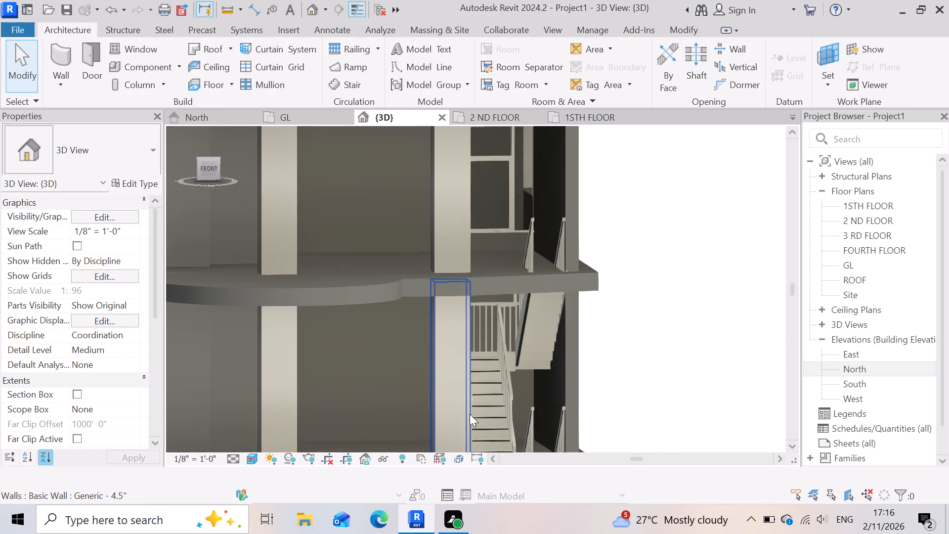
scroll(475, 412, down, 5)
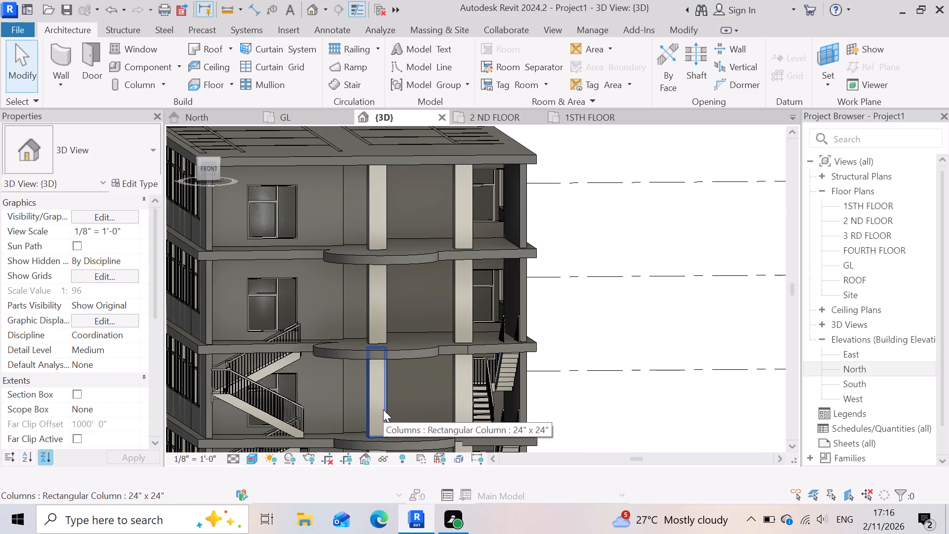
scroll(383, 409, up, 1)
scroll(383, 409, down, 2)
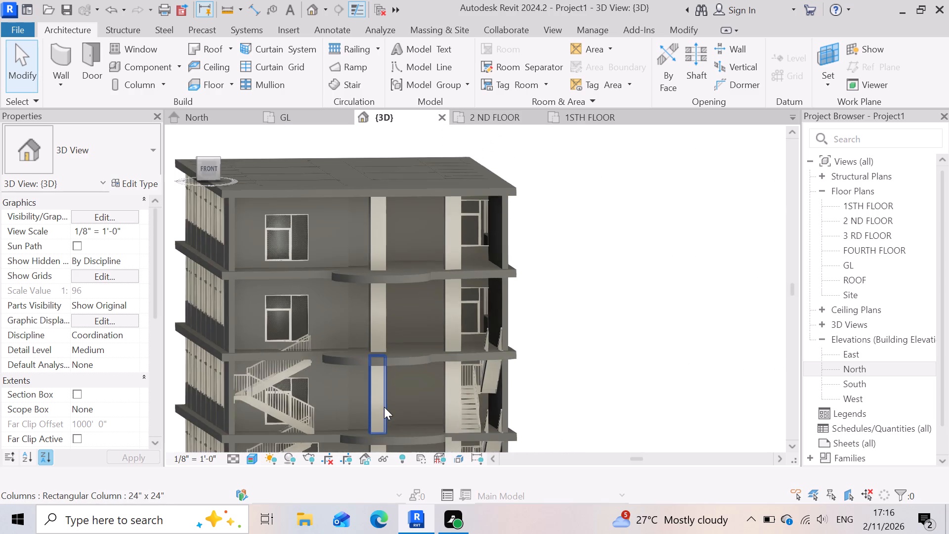
scroll(385, 406, up, 2)
scroll(414, 393, down, 2)
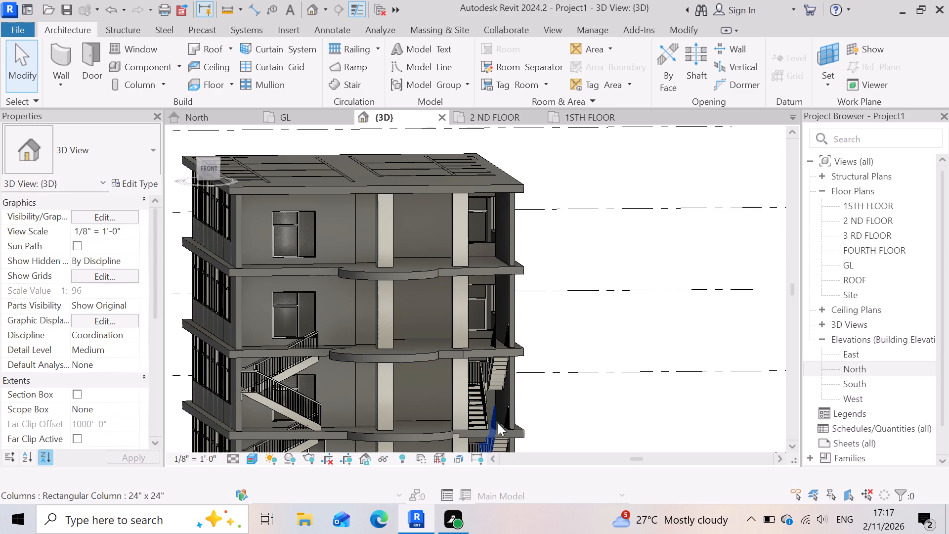
scroll(410, 367, down, 2)
shift+middle_drag(378, 391, 372, 370)
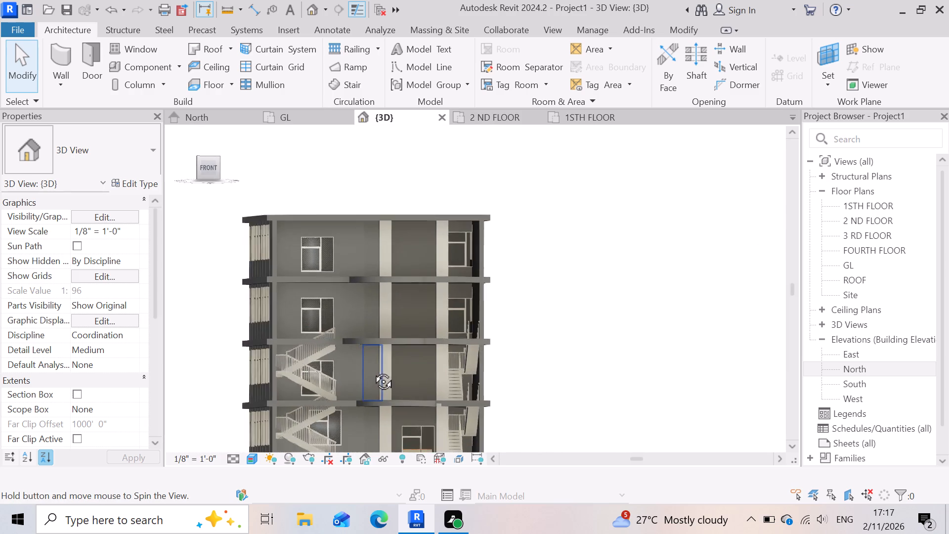
shift+middle_drag(372, 370, 373, 369)
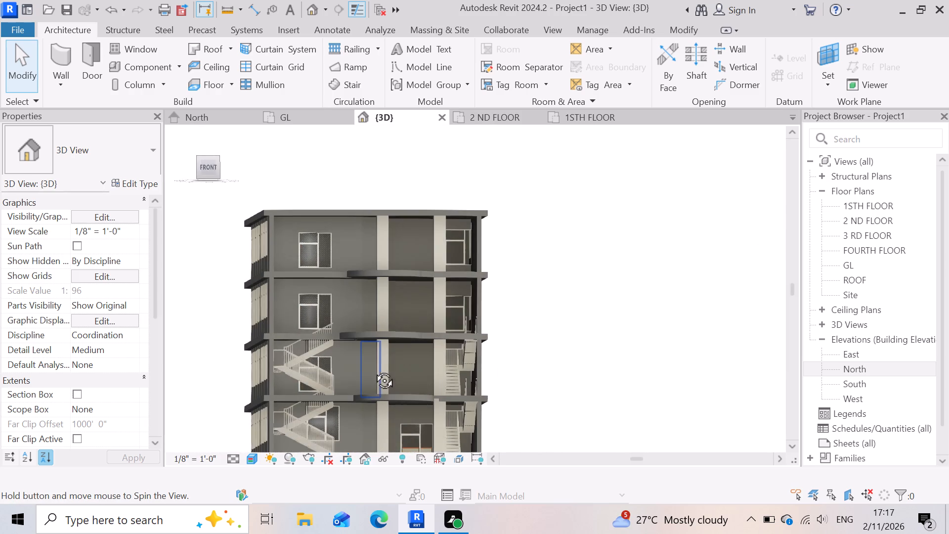
shift+middle_drag(373, 369, 379, 359)
scroll(379, 363, up, 2)
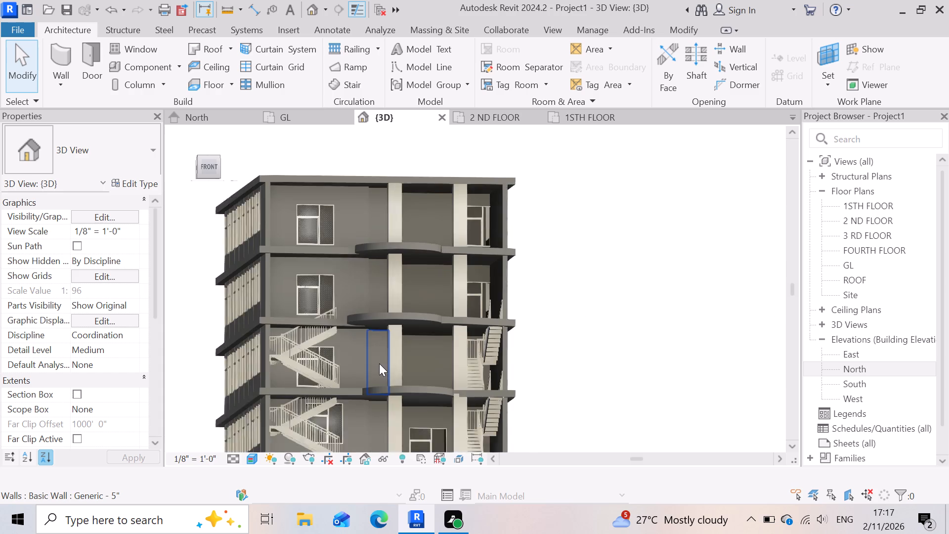
scroll(438, 353, down, 2)
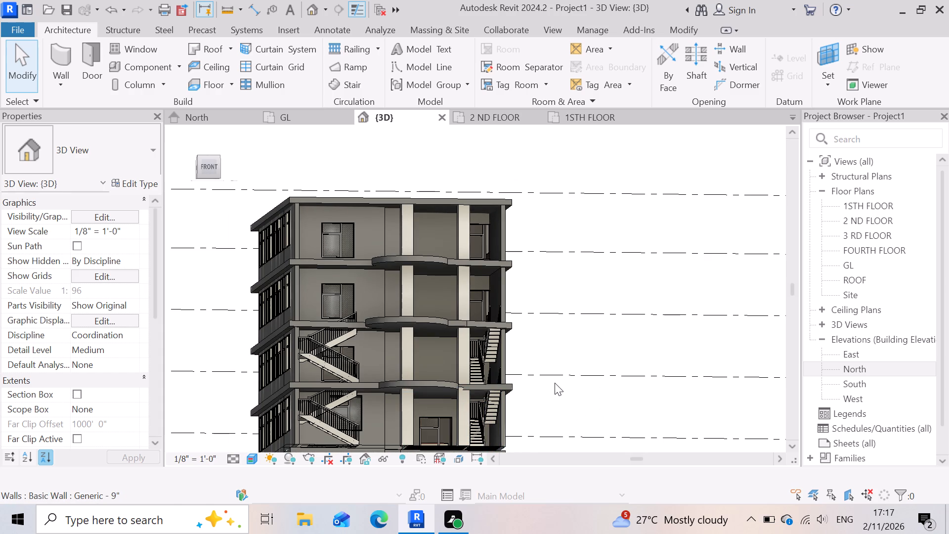
scroll(555, 382, down, 1)
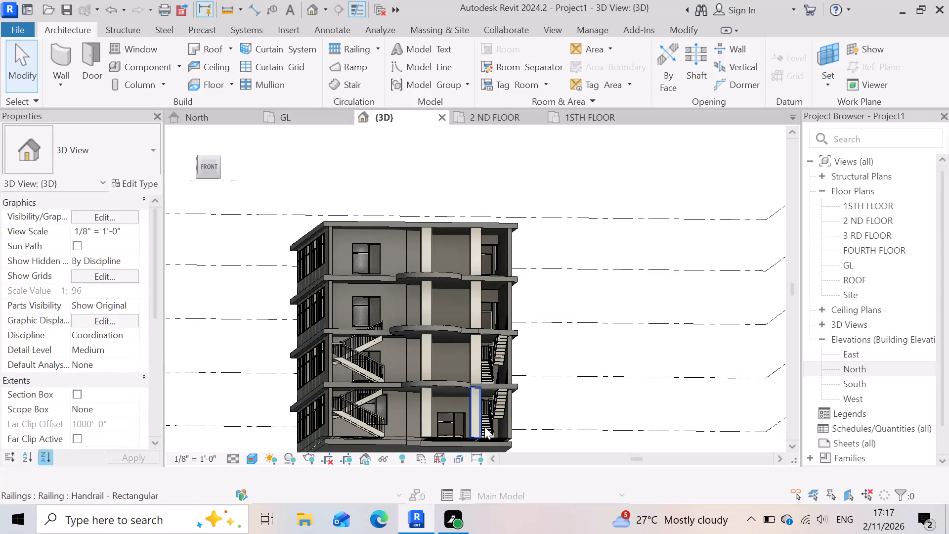
Undo the last three deletions to restore the casement windows between the two columns on the top three storeys.
key(ctrl+z)
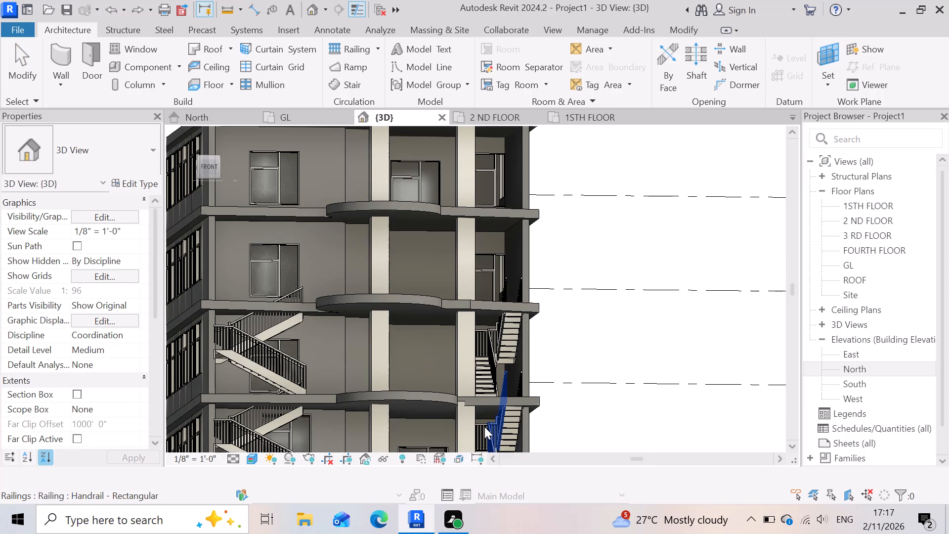
key(ctrl+z)
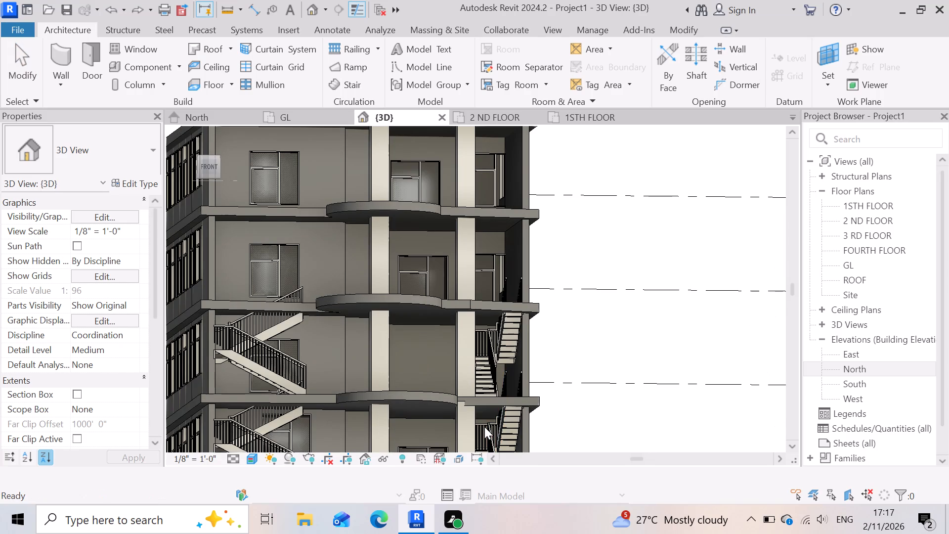
key(ctrl+z)
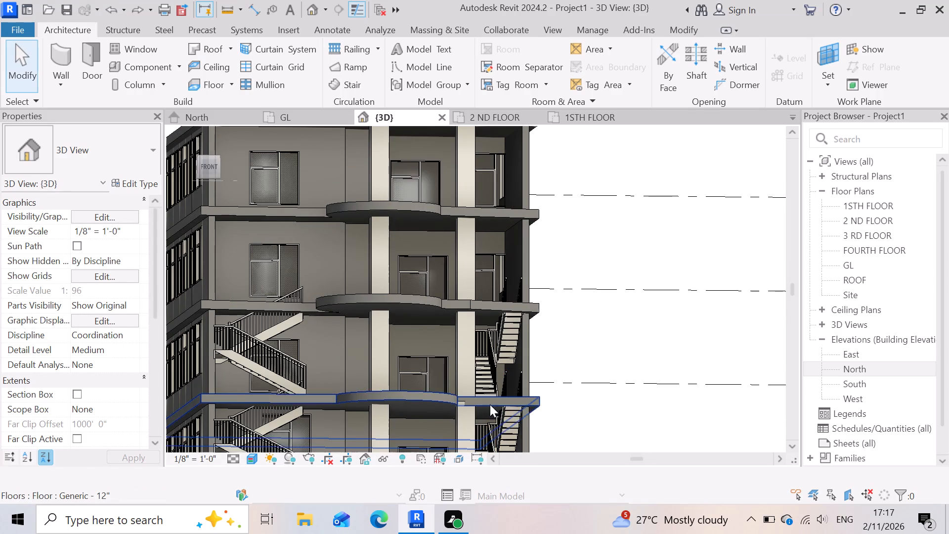
Select the 1550 x 1350mm casement window in the narrow end bay of the top storey.
scroll(490, 404, down, 4)
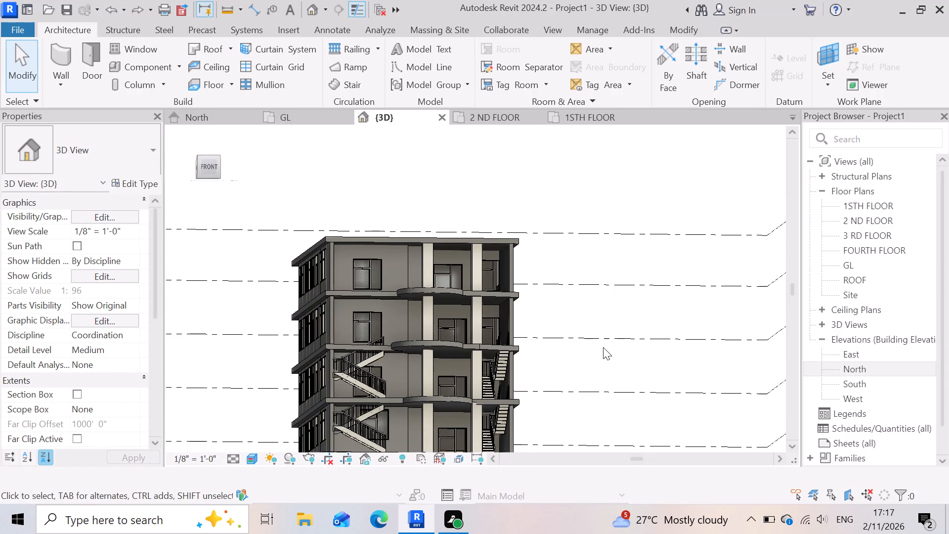
shift+middle_drag(603, 347, 602, 381)
scroll(584, 356, down, 1)
scroll(511, 312, up, 3)
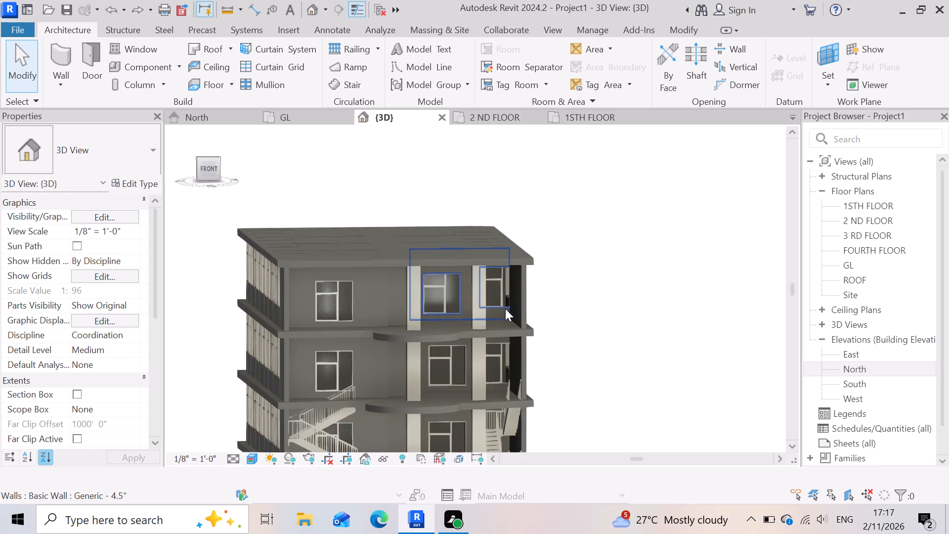
scroll(505, 309, up, 6)
click(495, 288)
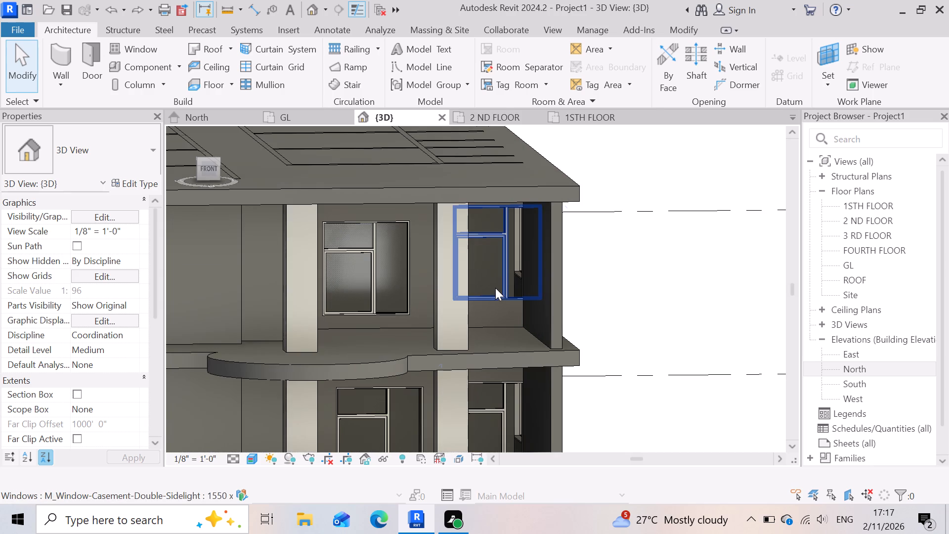
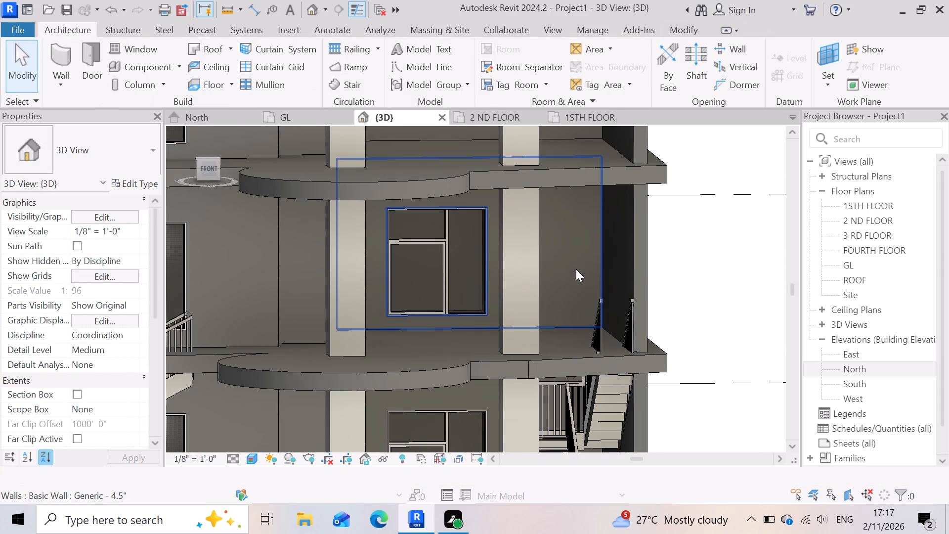
Examine the front facade's two stair flights and the storeys above them in the 3D view.
scroll(586, 258, down, 4)
scroll(561, 395, up, 3)
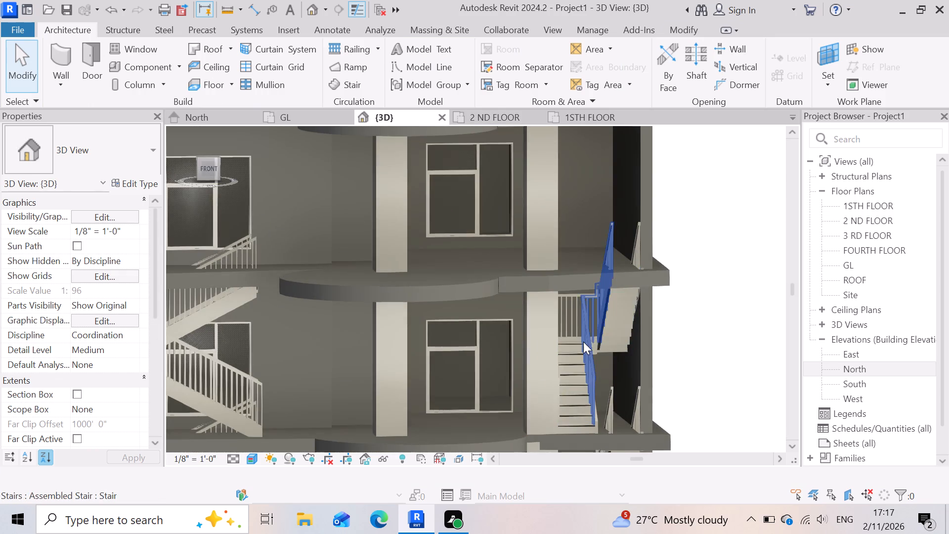
scroll(584, 341, down, 4)
scroll(610, 367, up, 6)
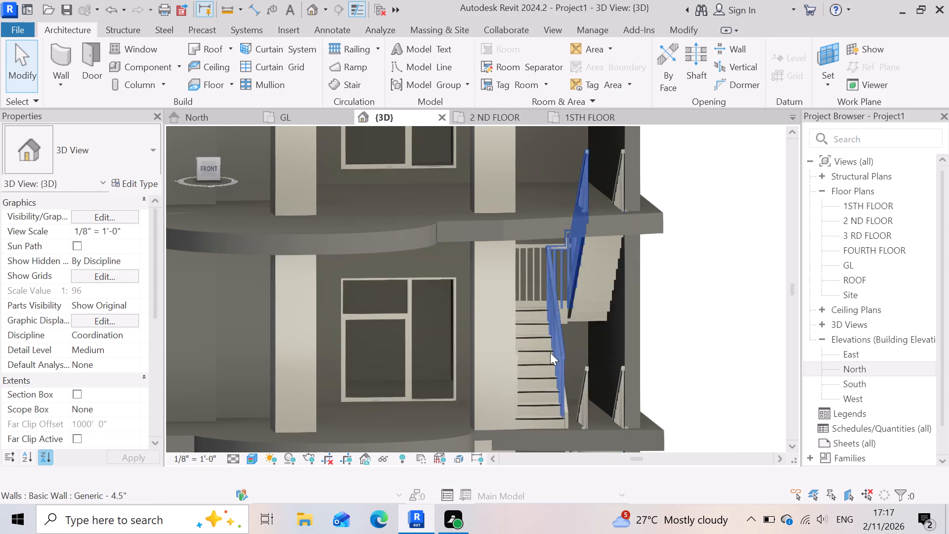
scroll(557, 369, down, 10)
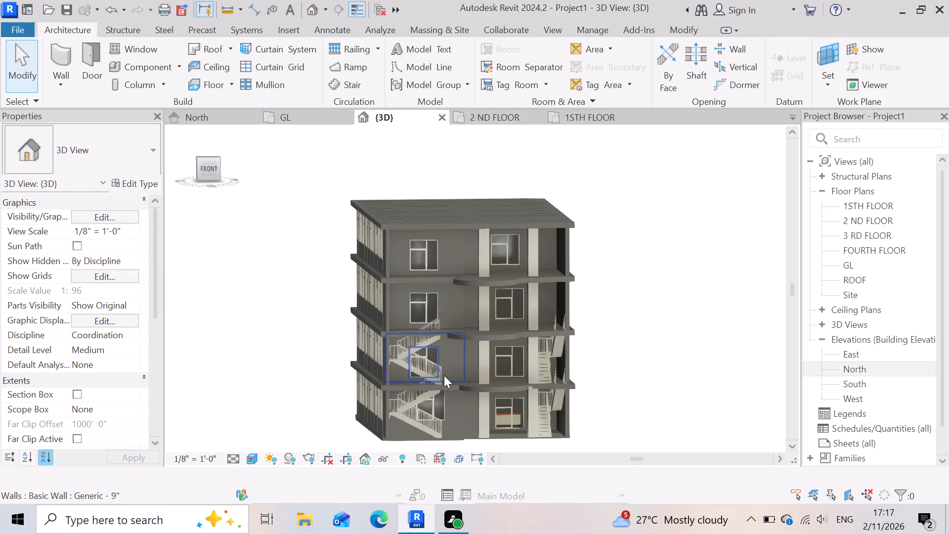
scroll(352, 370, up, 2)
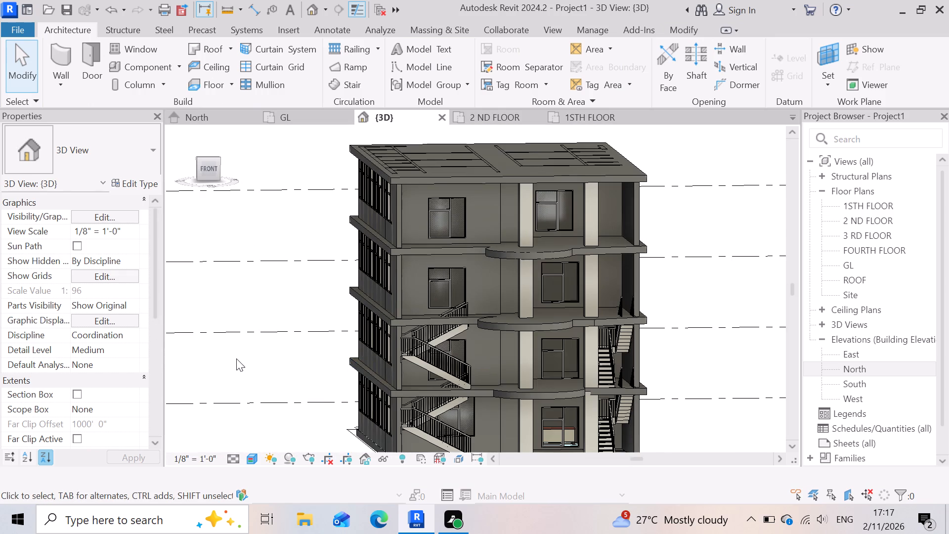
scroll(352, 347, down, 2)
scroll(436, 426, up, 2)
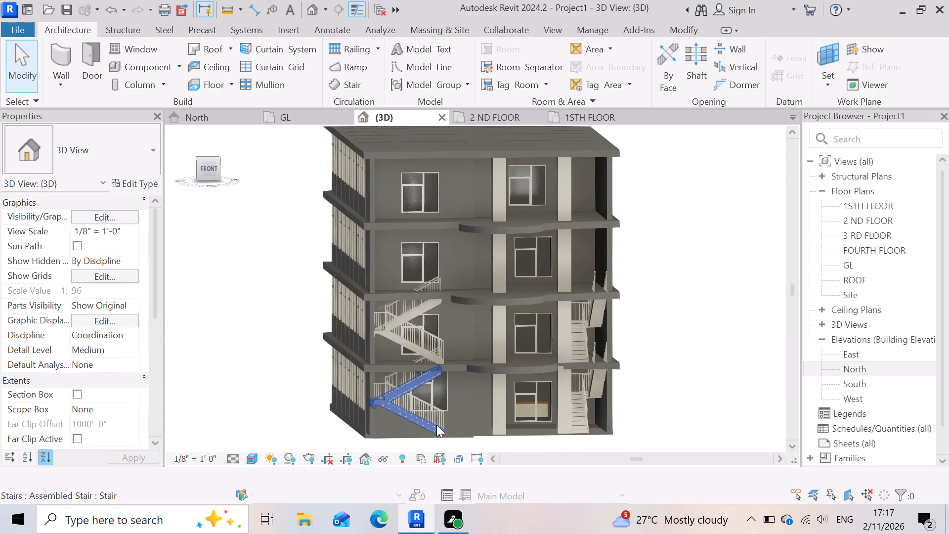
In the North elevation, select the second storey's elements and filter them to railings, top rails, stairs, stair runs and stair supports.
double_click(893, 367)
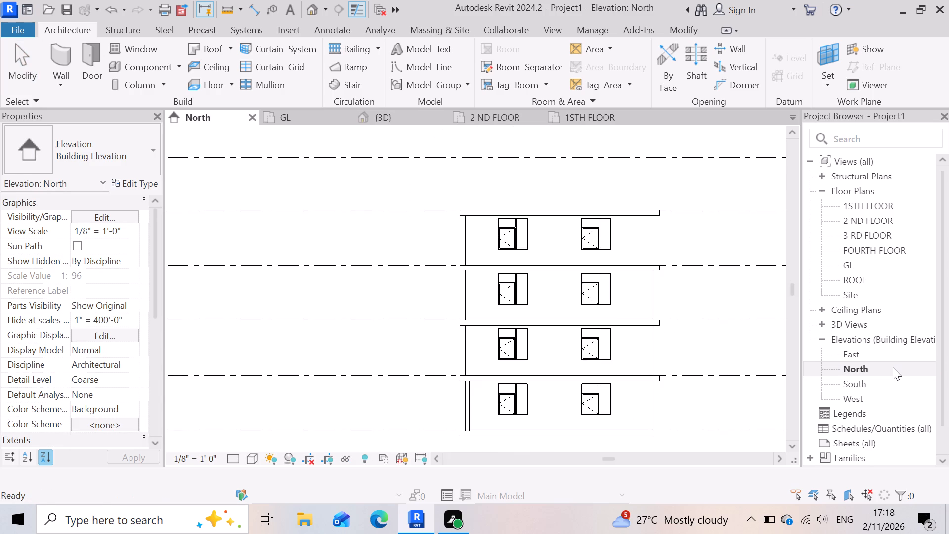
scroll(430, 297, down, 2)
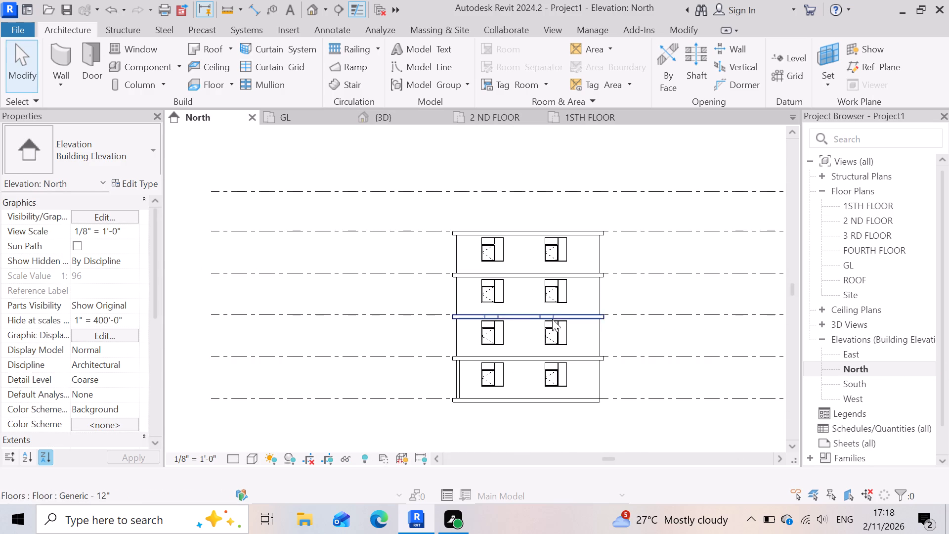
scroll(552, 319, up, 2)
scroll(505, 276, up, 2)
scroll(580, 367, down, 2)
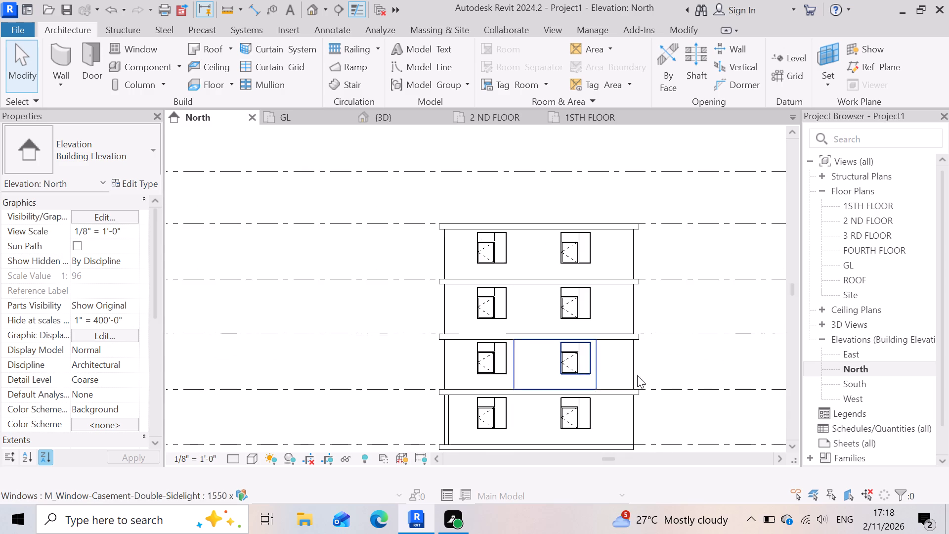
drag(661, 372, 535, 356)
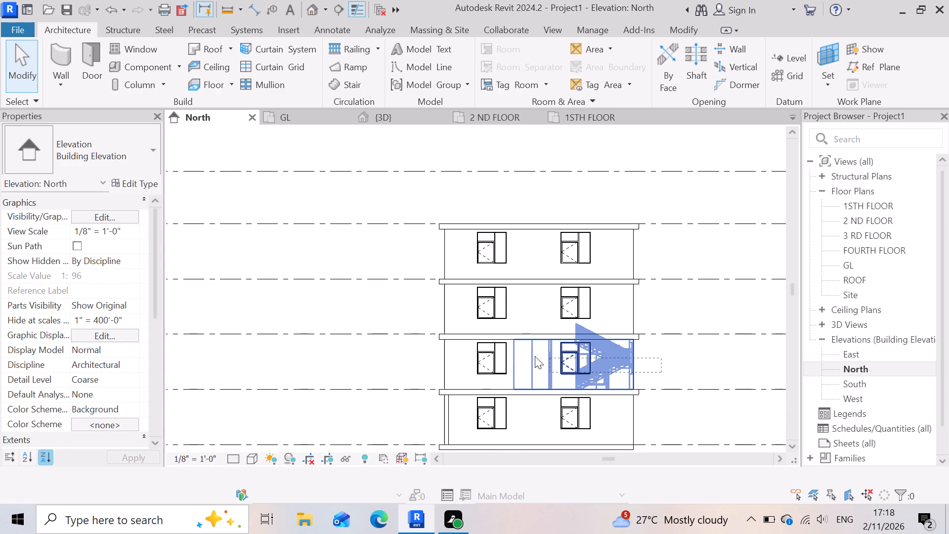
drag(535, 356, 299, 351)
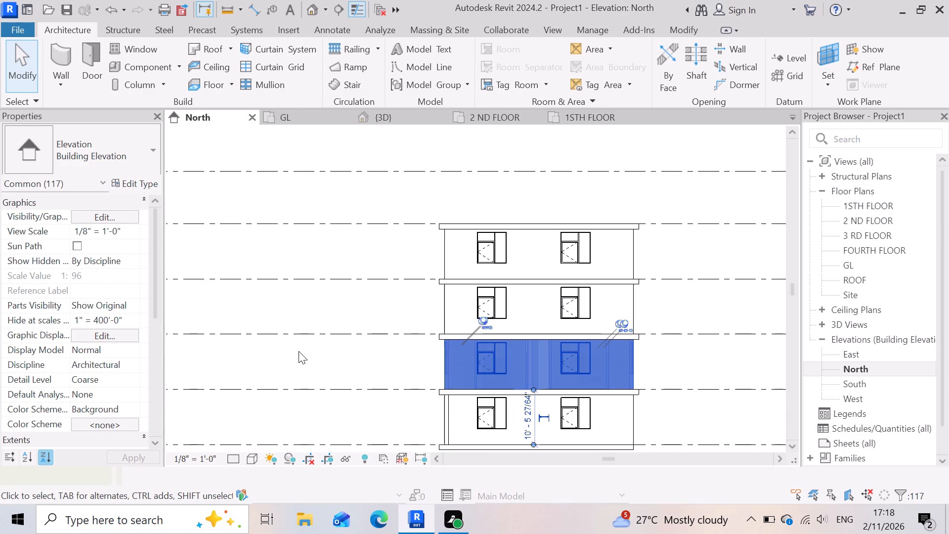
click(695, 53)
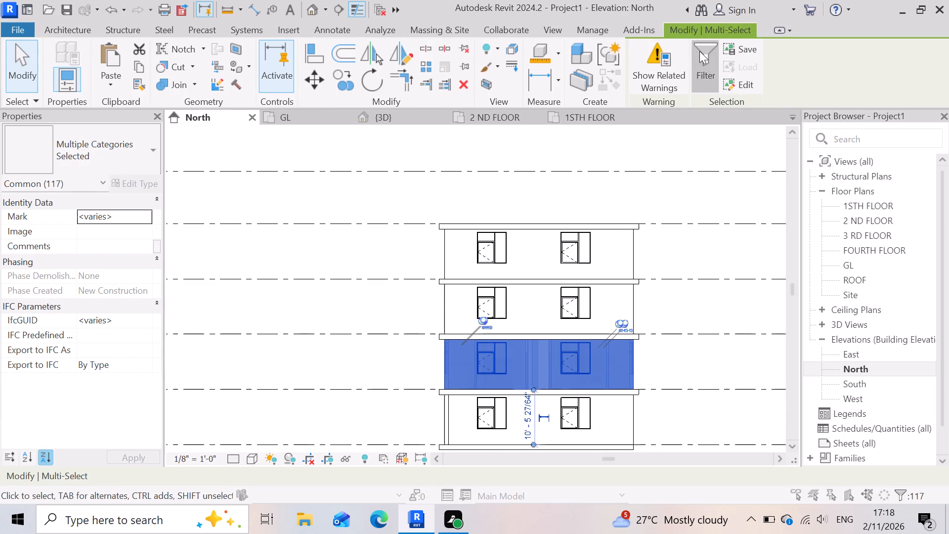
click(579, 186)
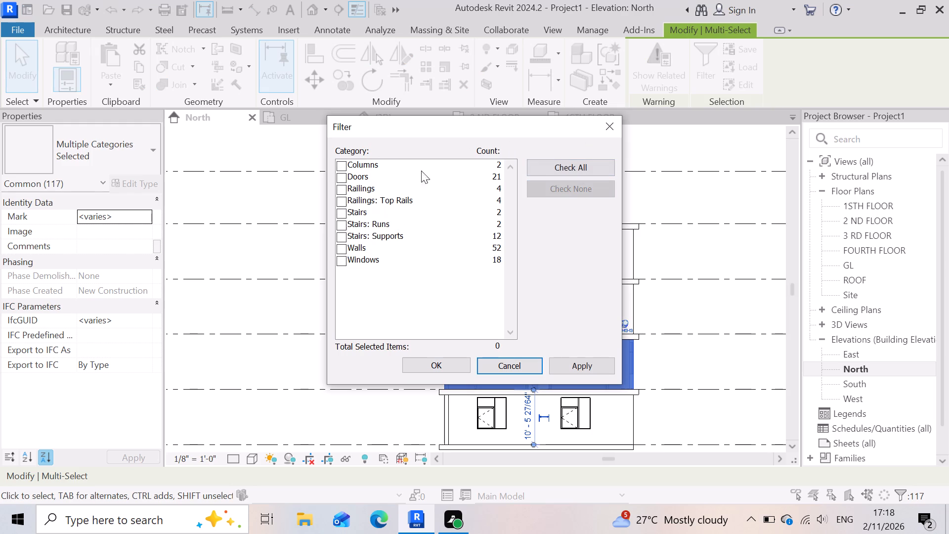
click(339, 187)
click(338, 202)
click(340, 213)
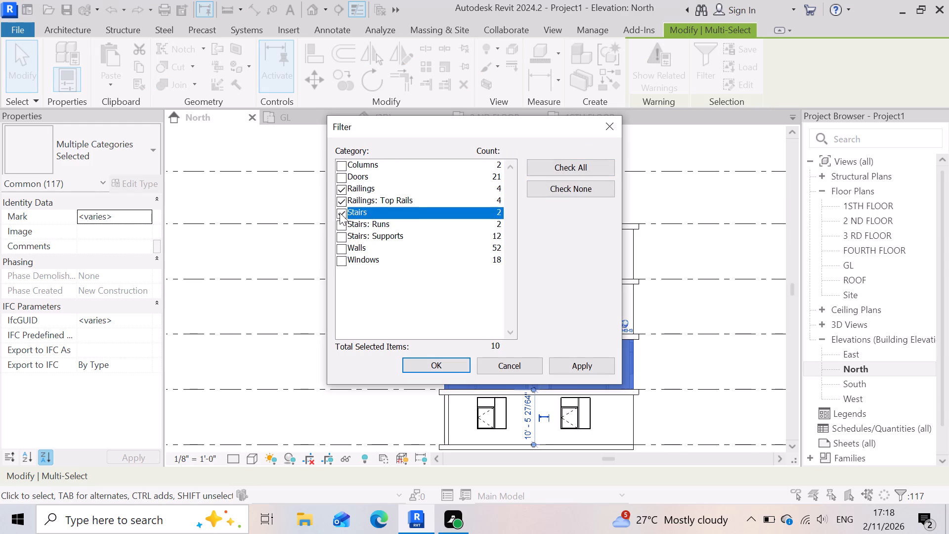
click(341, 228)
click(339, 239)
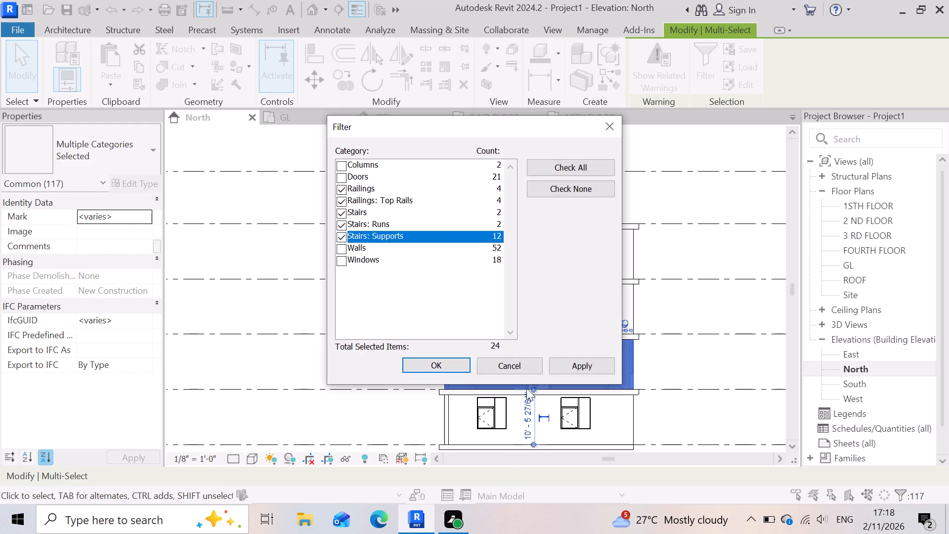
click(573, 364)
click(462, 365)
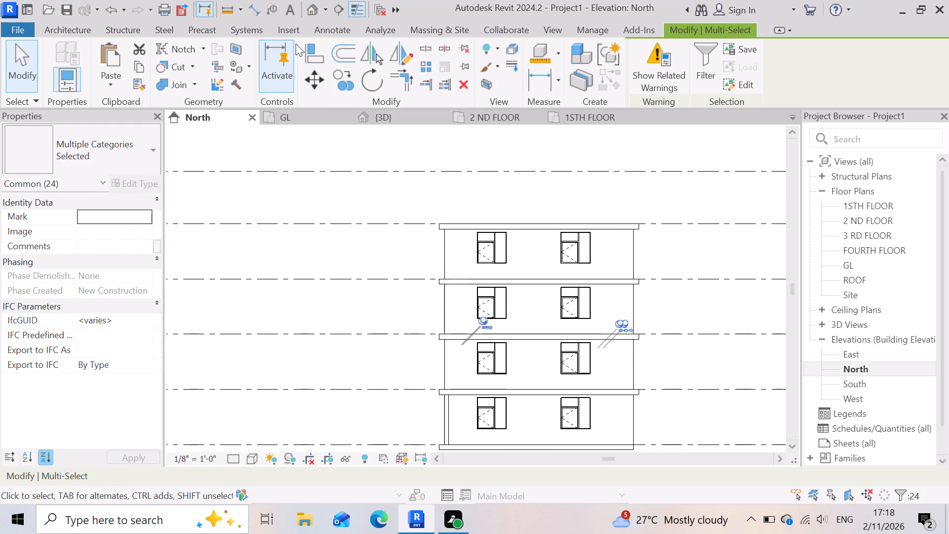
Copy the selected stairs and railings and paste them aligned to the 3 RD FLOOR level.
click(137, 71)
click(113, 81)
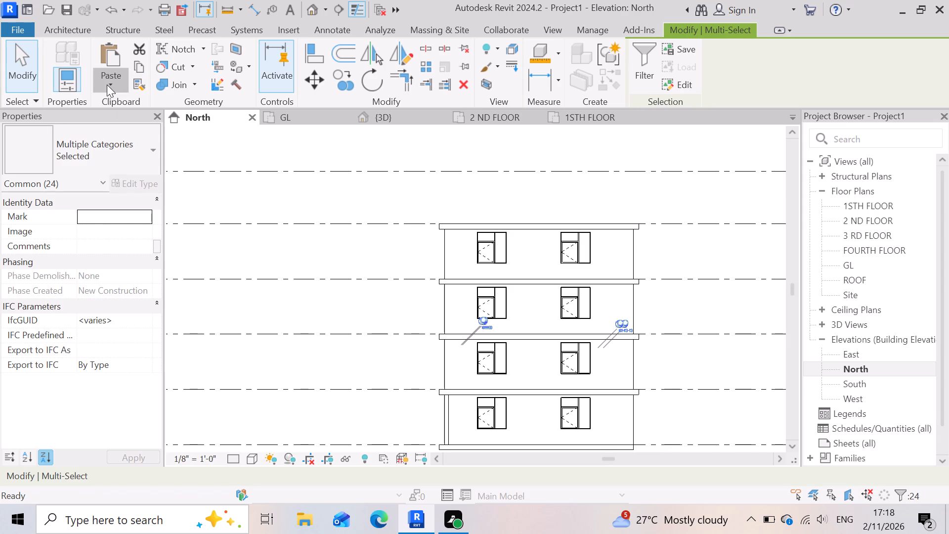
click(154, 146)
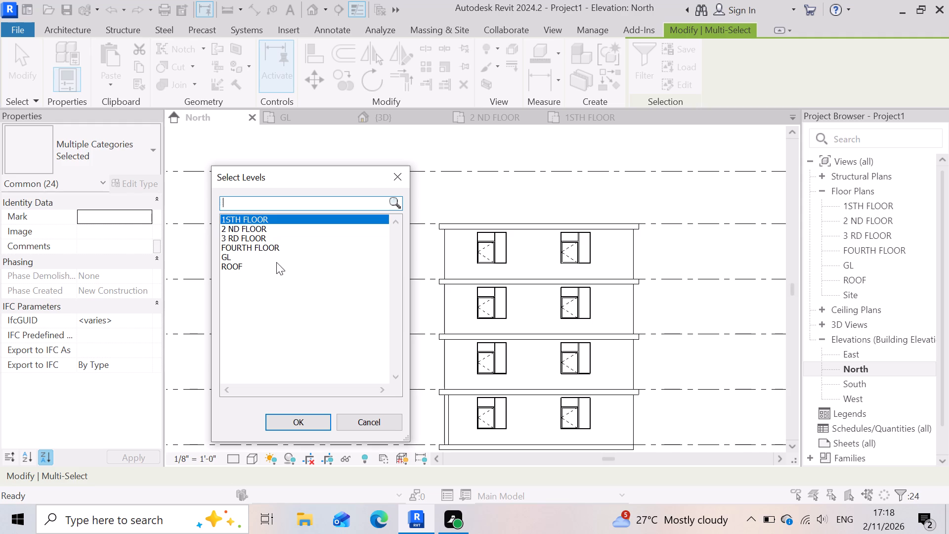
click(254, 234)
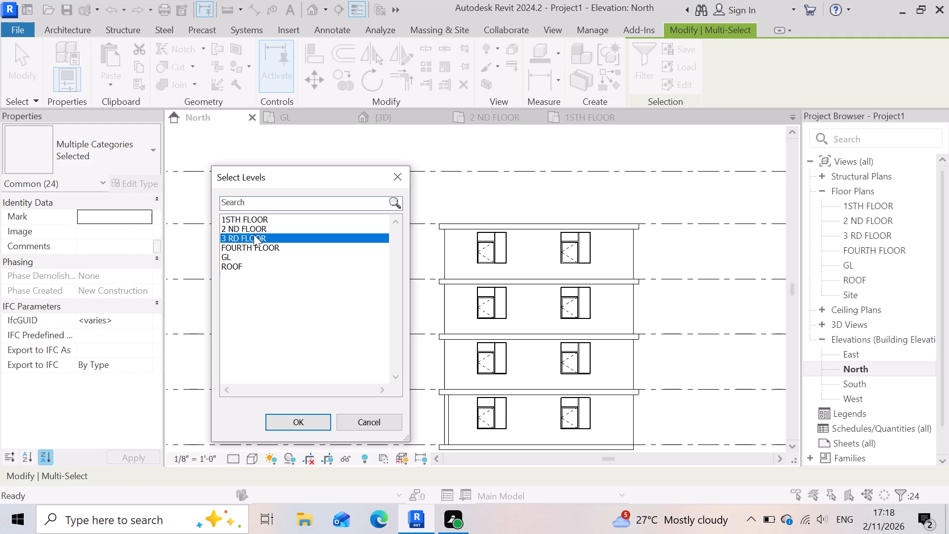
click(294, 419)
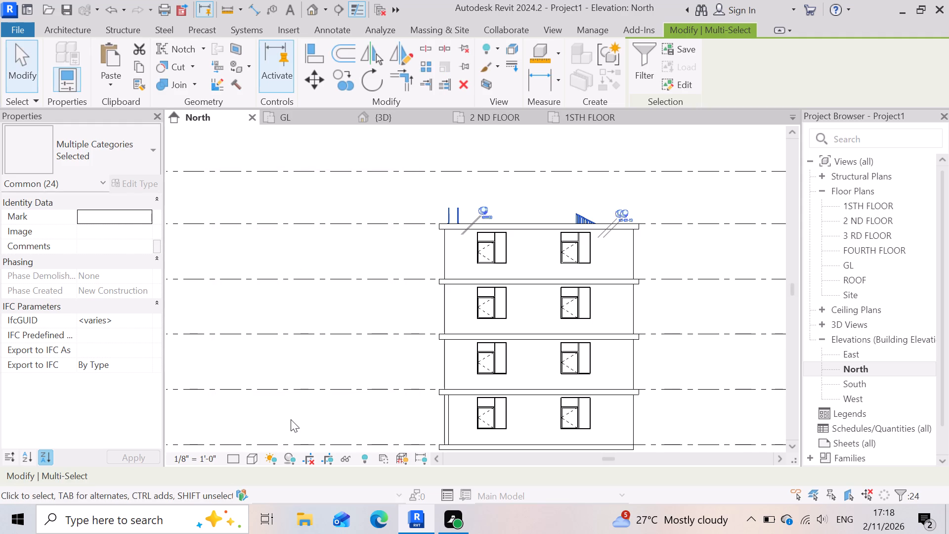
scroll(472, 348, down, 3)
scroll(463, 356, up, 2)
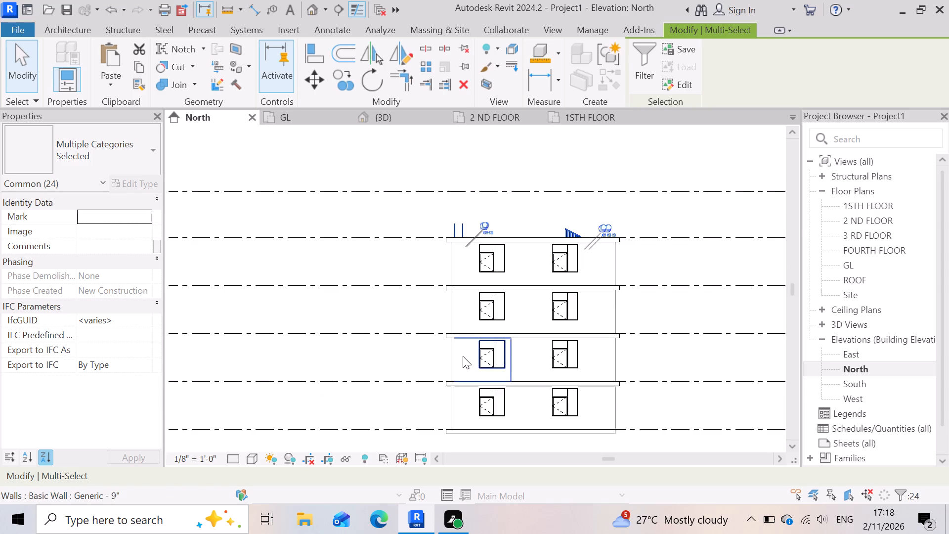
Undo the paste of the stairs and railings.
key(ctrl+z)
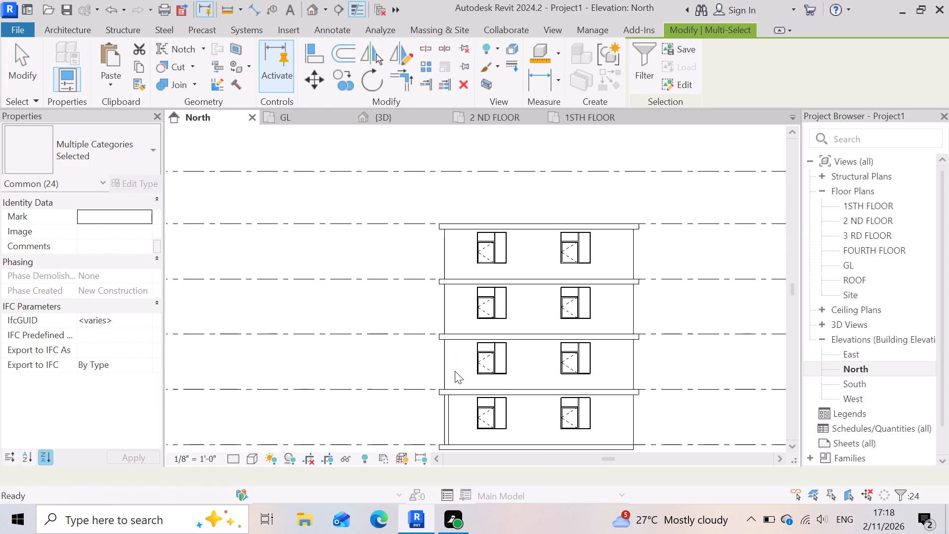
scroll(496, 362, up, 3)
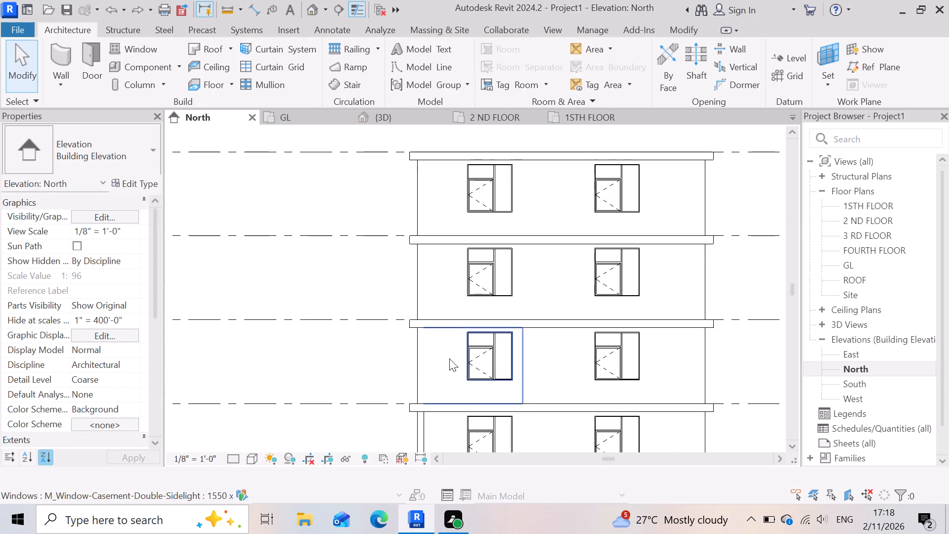
In the 3D view, examine the third storey's 9" front wall and the stair flight and railings reaching it from below.
click(412, 114)
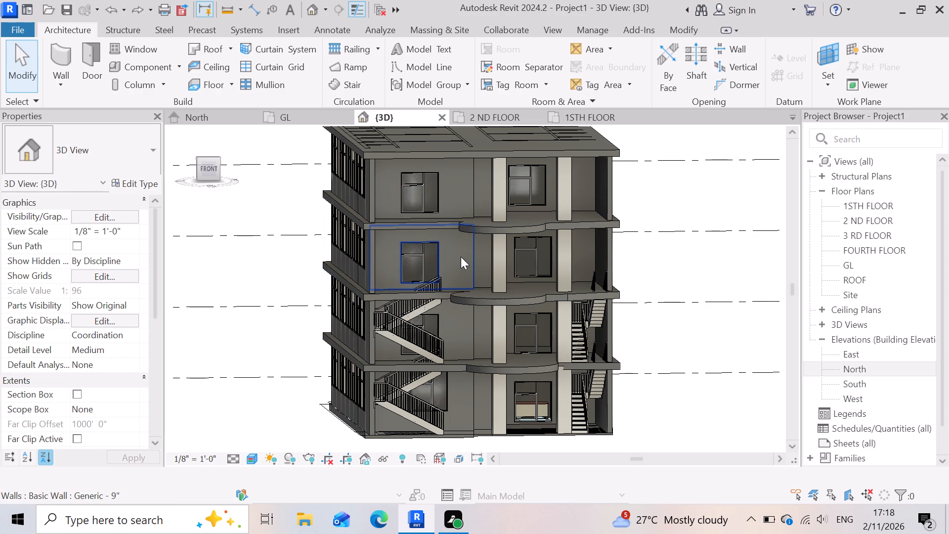
click(446, 264)
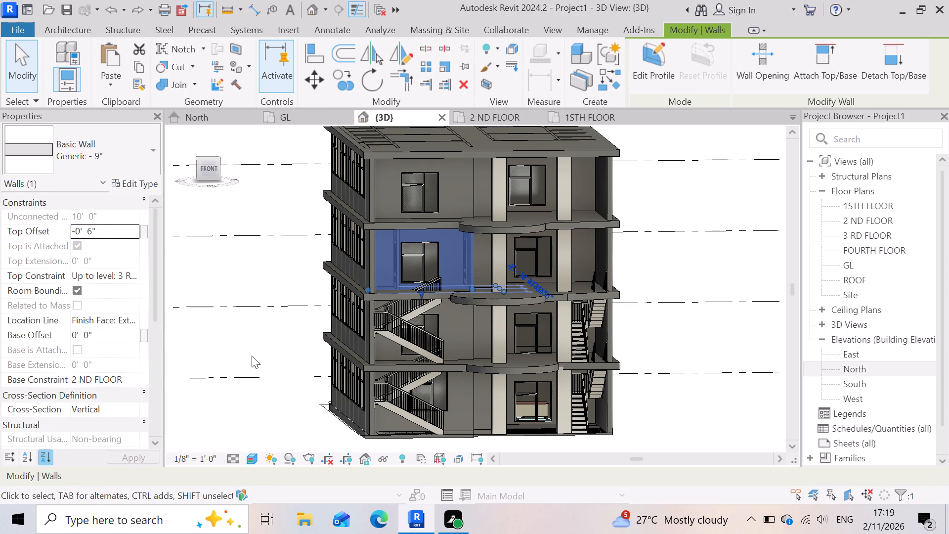
click(200, 439)
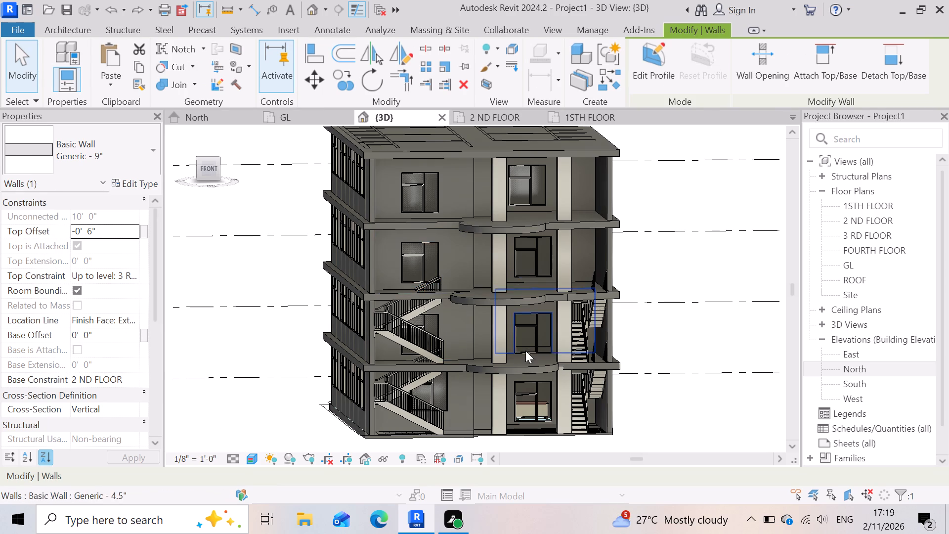
scroll(550, 301, up, 3)
scroll(523, 367, down, 4)
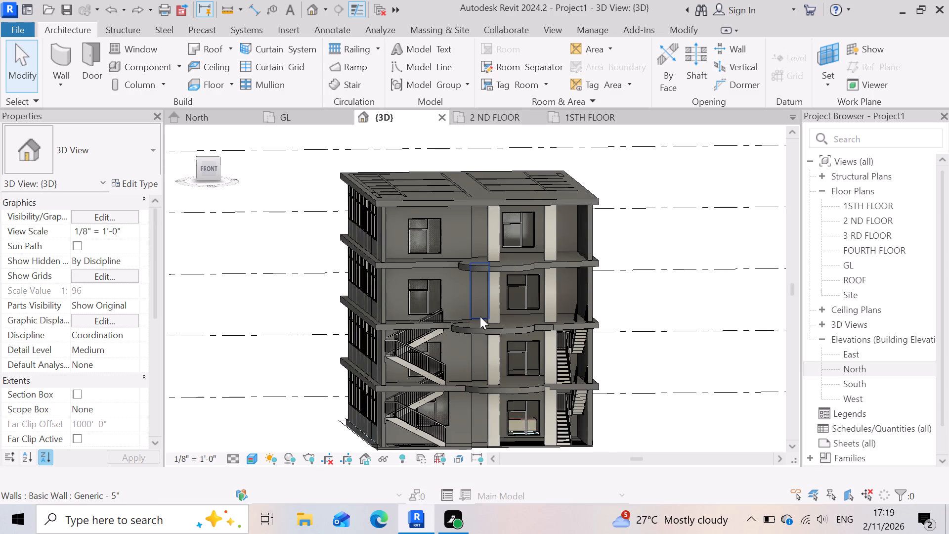
scroll(480, 316, up, 3)
click(443, 294)
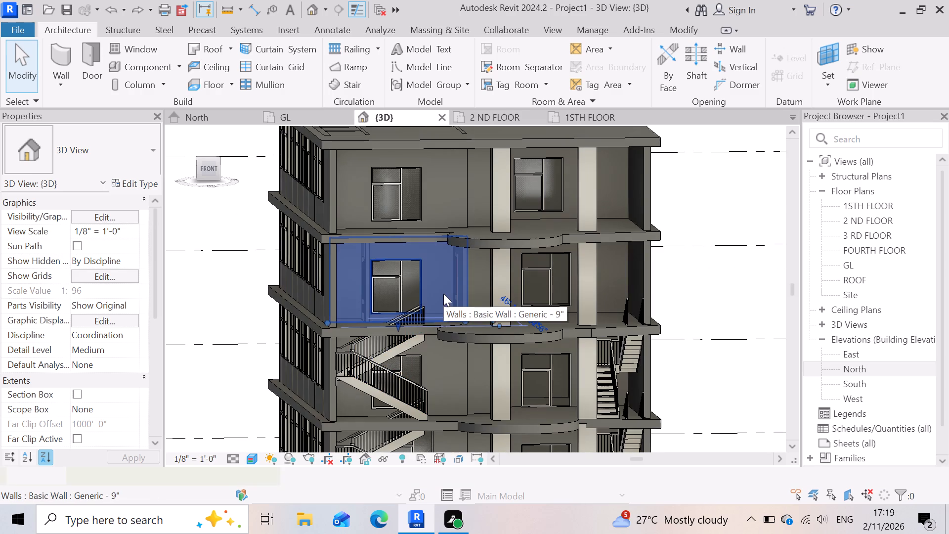
scroll(504, 322, down, 3)
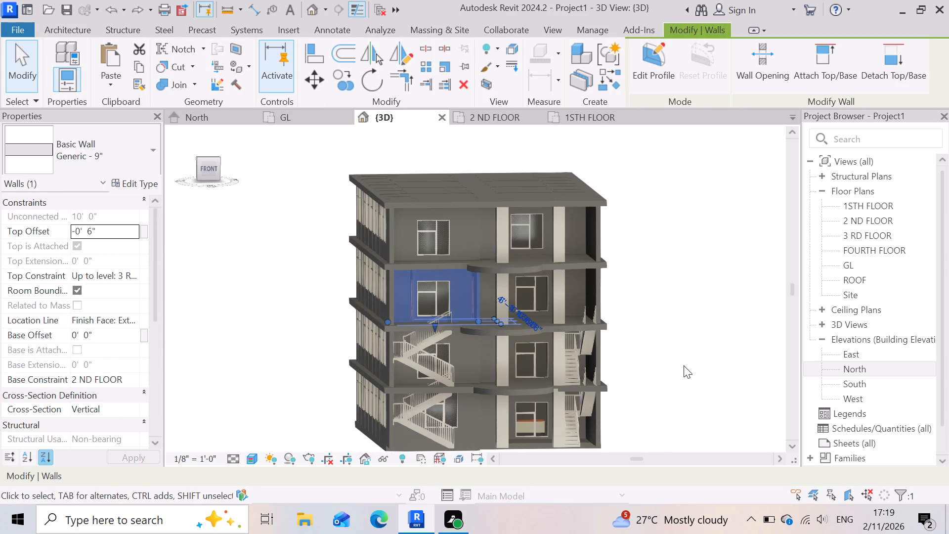
click(684, 365)
scroll(462, 308, up, 2)
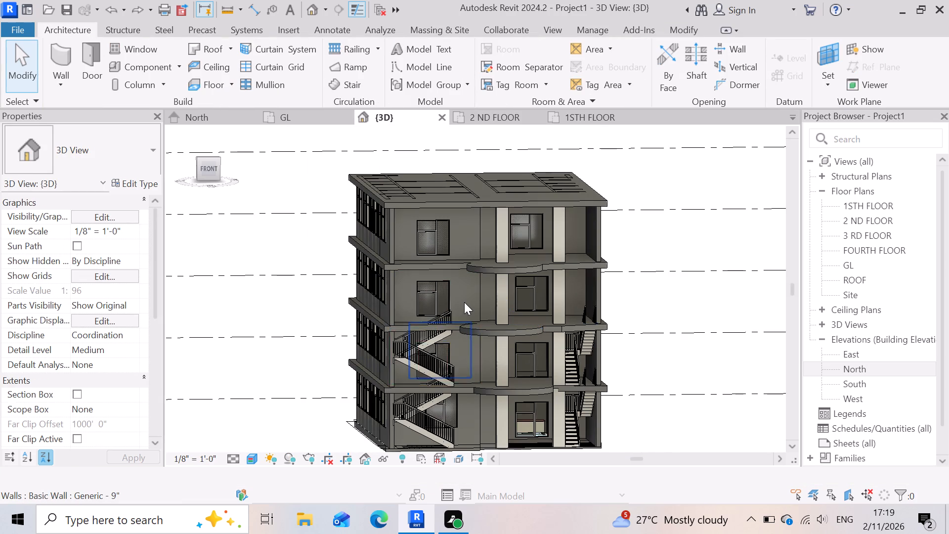
scroll(464, 302, up, 7)
scroll(492, 295, down, 4)
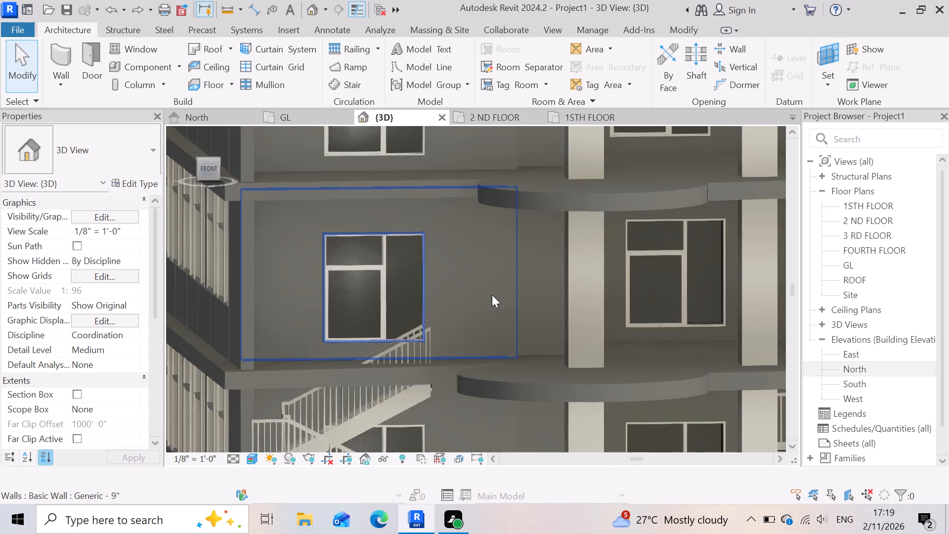
scroll(492, 295, down, 6)
scroll(479, 304, up, 6)
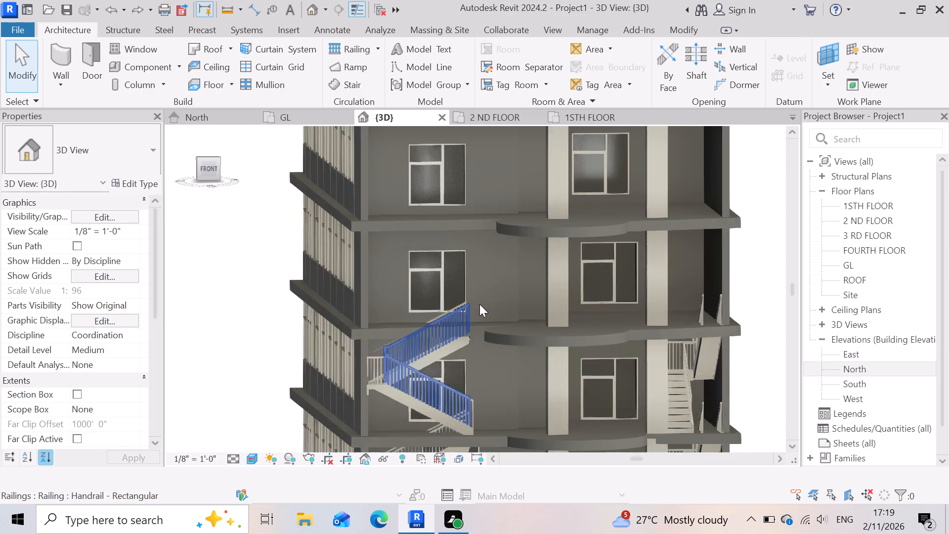
scroll(479, 304, up, 5)
scroll(497, 300, down, 4)
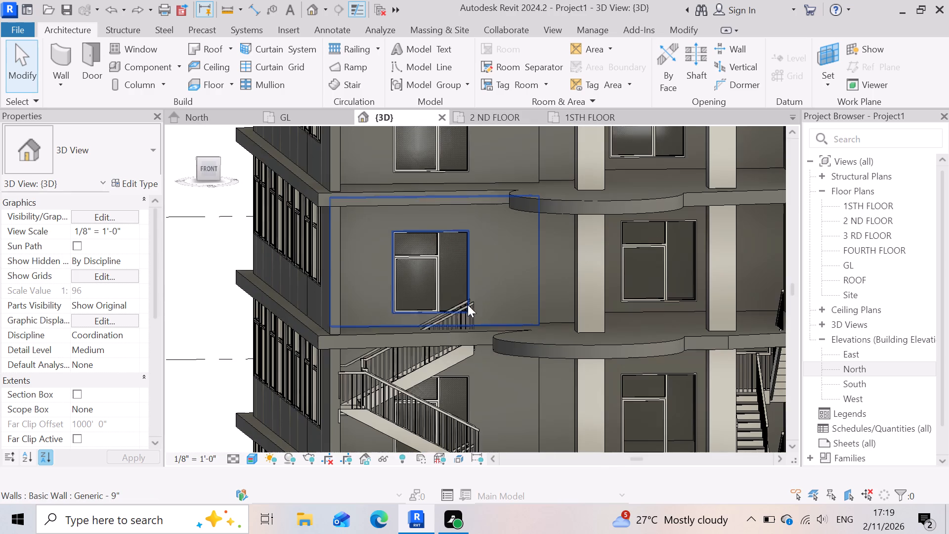
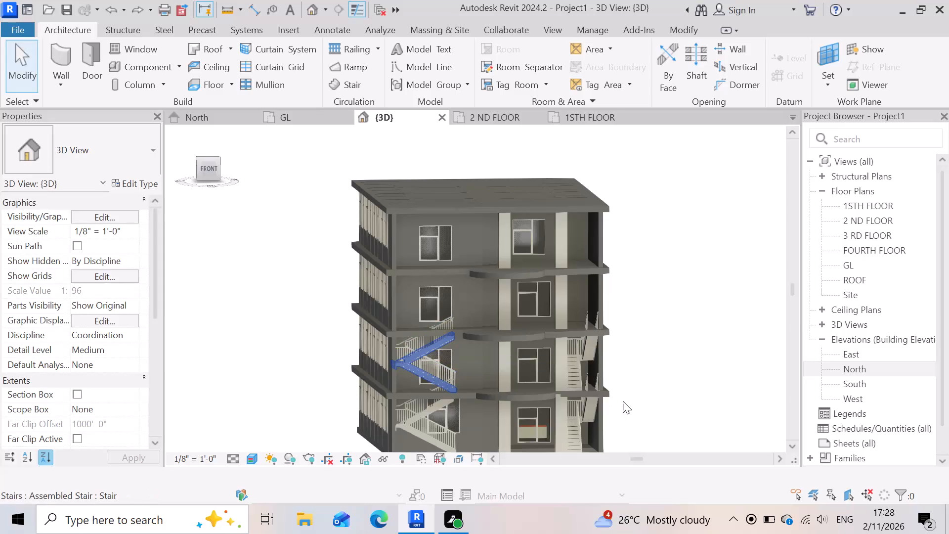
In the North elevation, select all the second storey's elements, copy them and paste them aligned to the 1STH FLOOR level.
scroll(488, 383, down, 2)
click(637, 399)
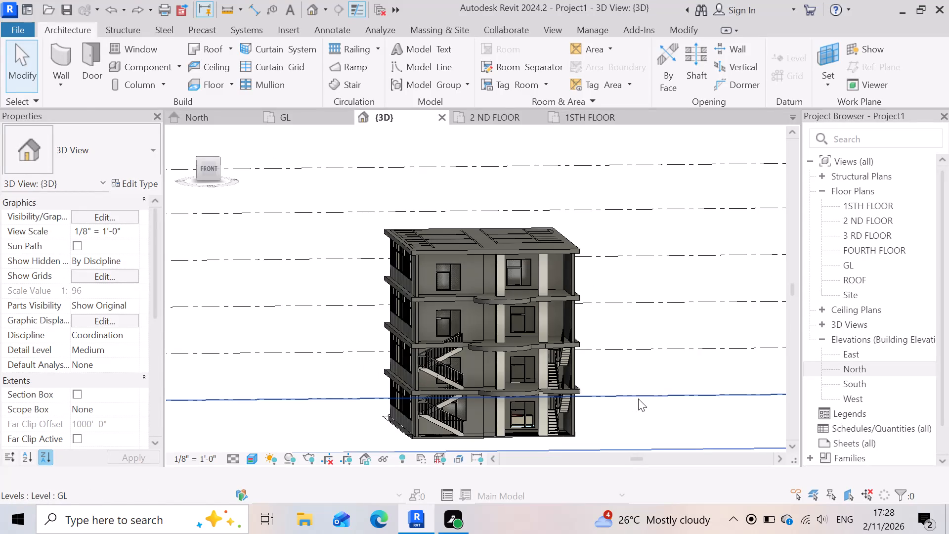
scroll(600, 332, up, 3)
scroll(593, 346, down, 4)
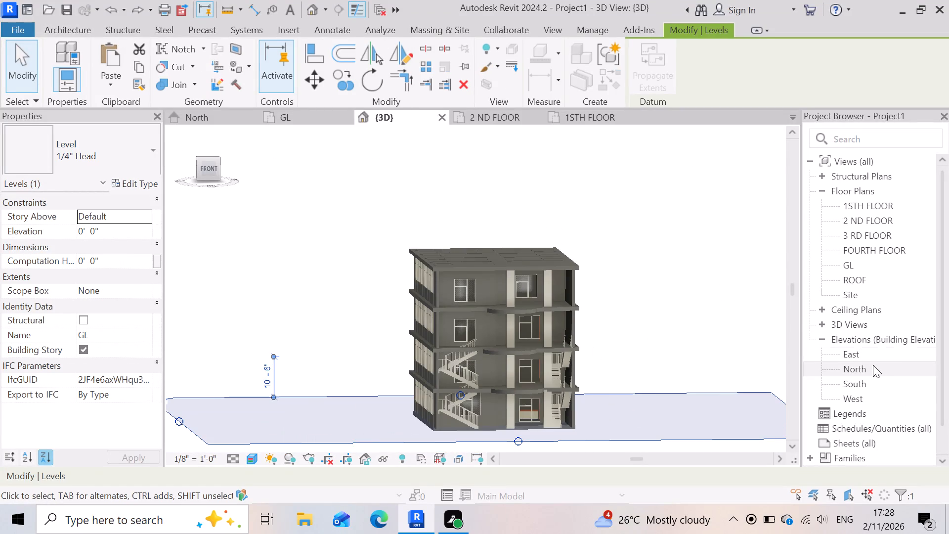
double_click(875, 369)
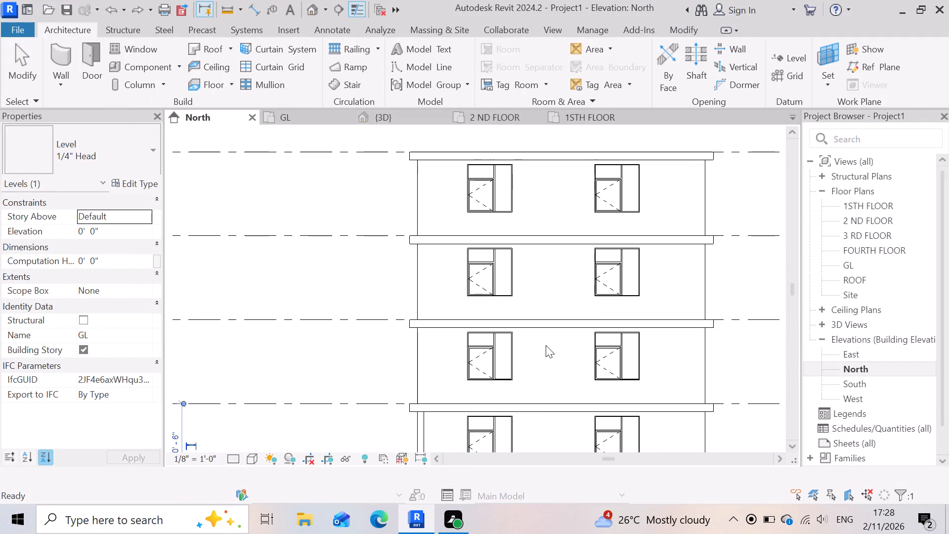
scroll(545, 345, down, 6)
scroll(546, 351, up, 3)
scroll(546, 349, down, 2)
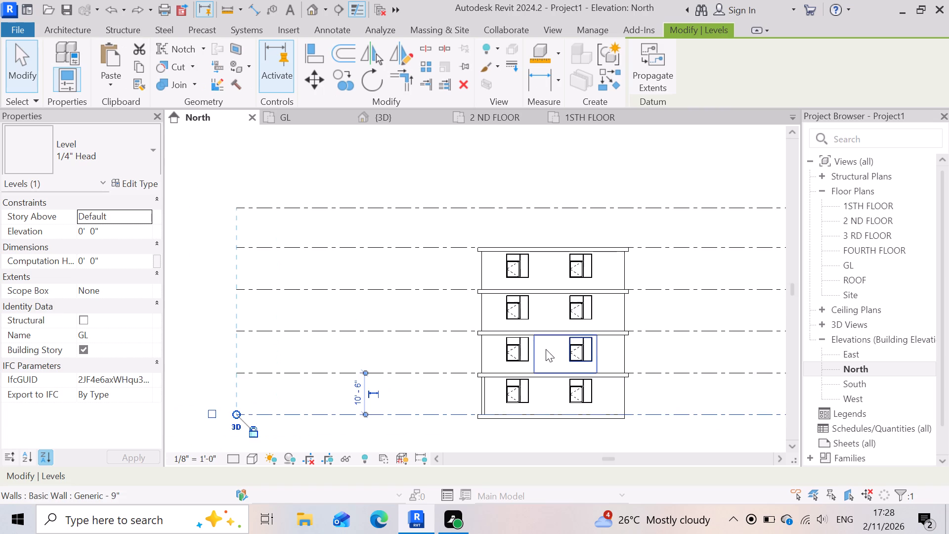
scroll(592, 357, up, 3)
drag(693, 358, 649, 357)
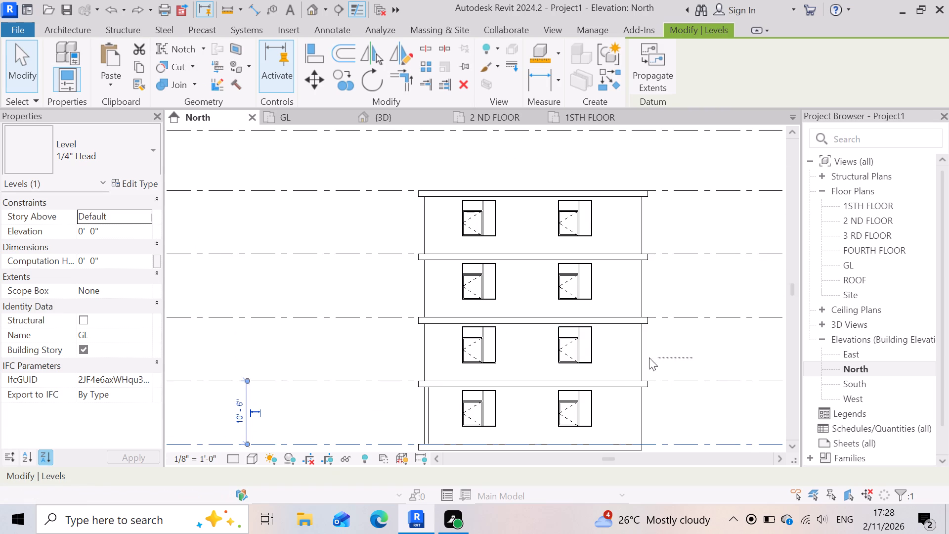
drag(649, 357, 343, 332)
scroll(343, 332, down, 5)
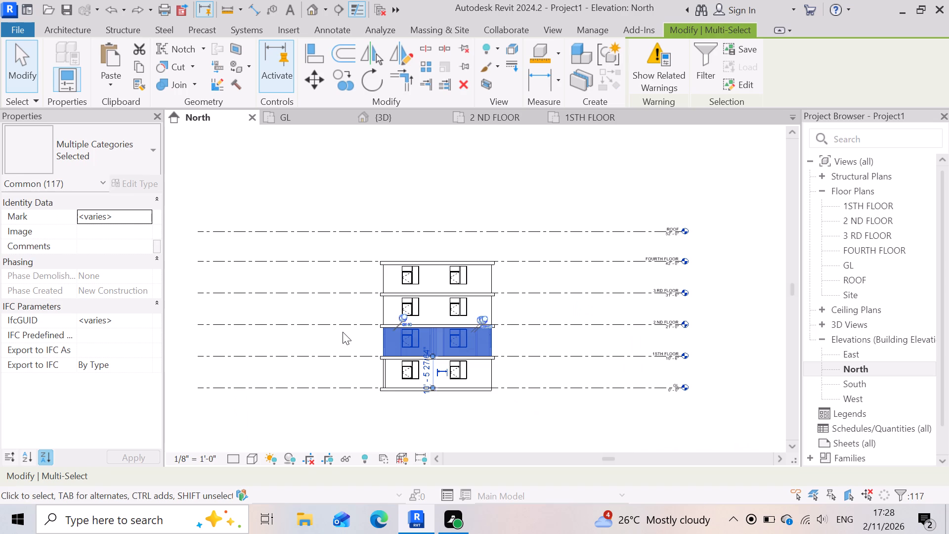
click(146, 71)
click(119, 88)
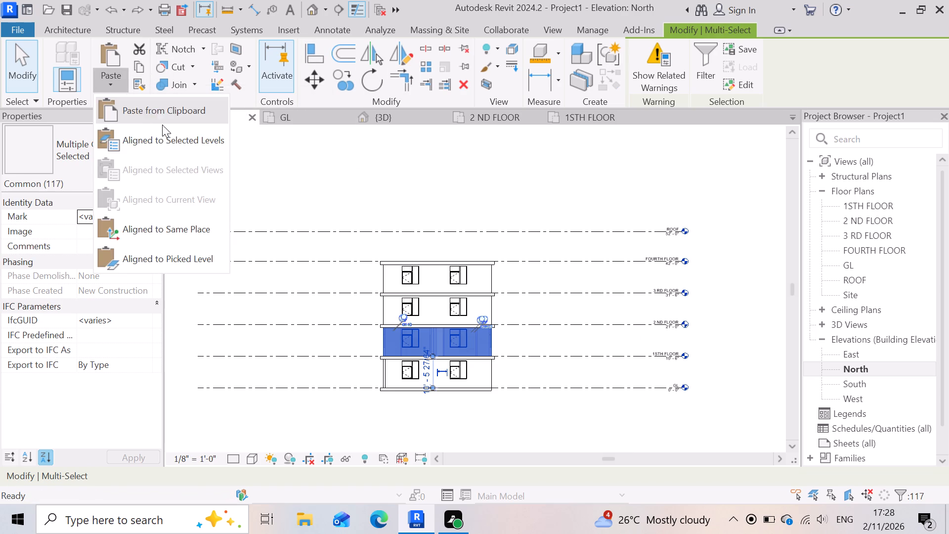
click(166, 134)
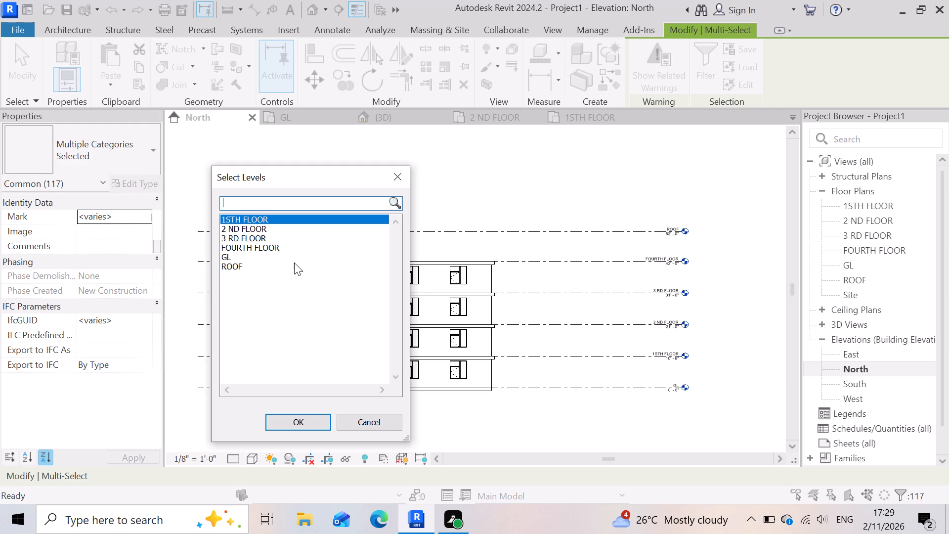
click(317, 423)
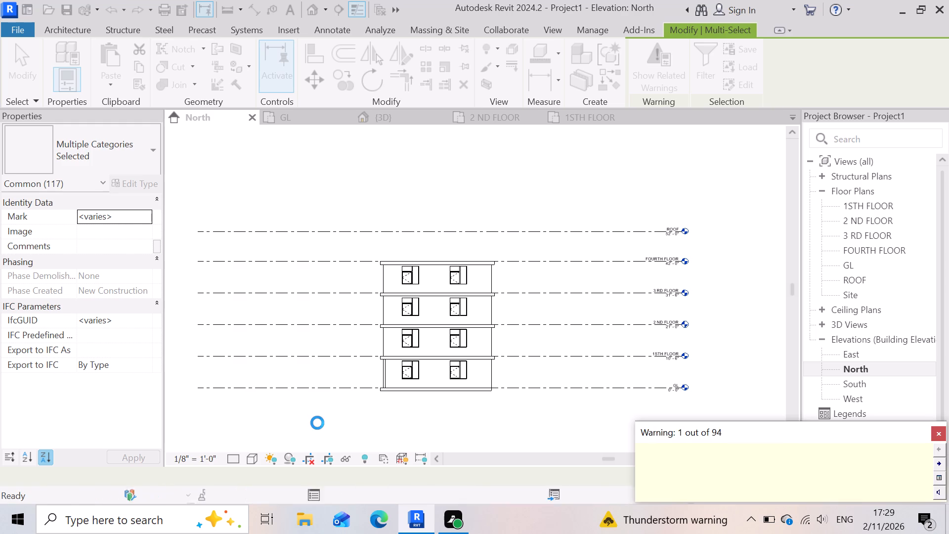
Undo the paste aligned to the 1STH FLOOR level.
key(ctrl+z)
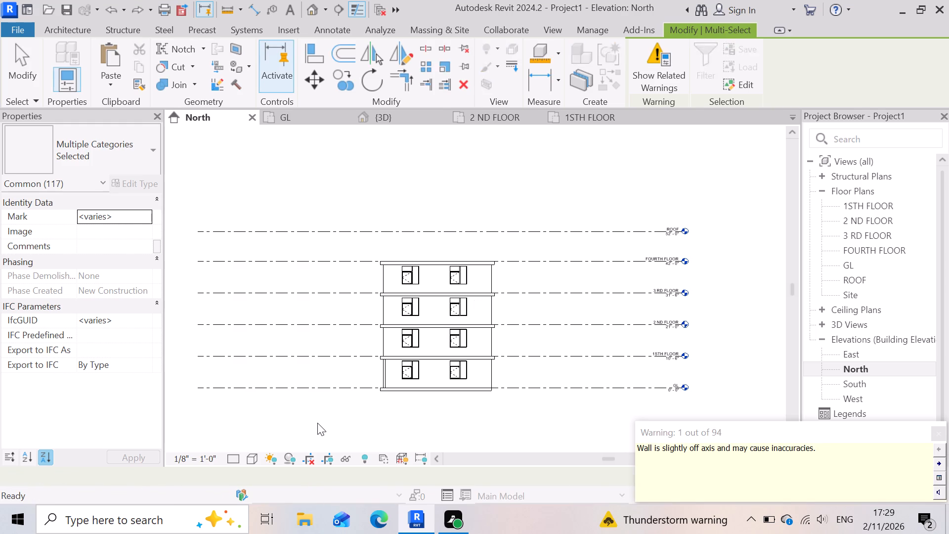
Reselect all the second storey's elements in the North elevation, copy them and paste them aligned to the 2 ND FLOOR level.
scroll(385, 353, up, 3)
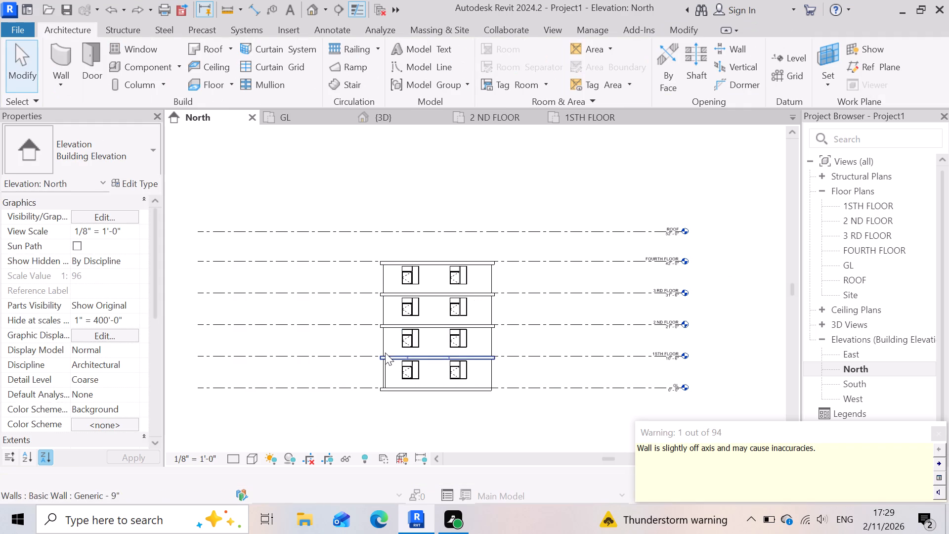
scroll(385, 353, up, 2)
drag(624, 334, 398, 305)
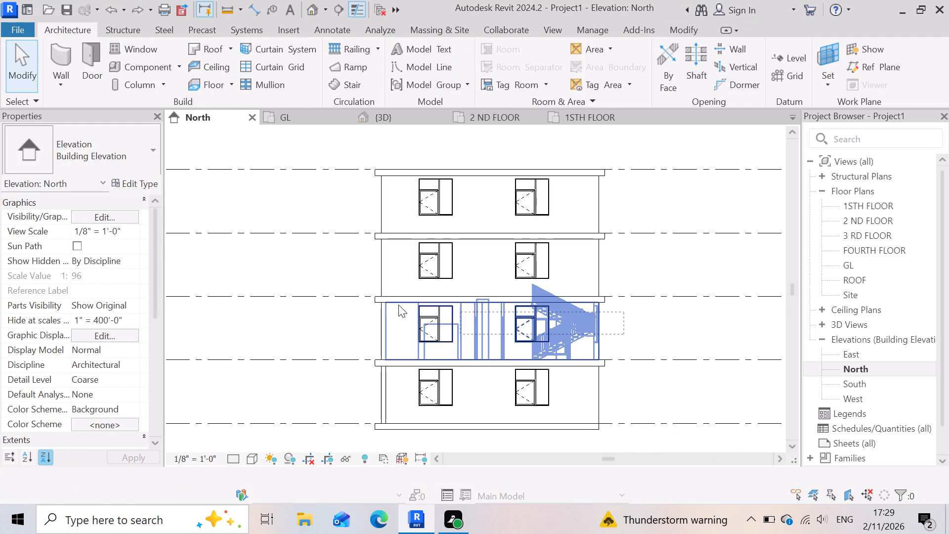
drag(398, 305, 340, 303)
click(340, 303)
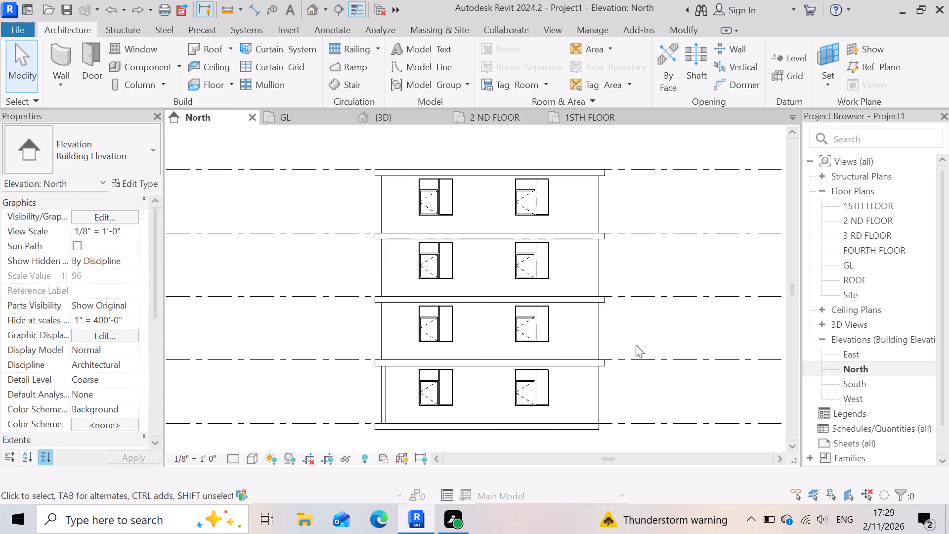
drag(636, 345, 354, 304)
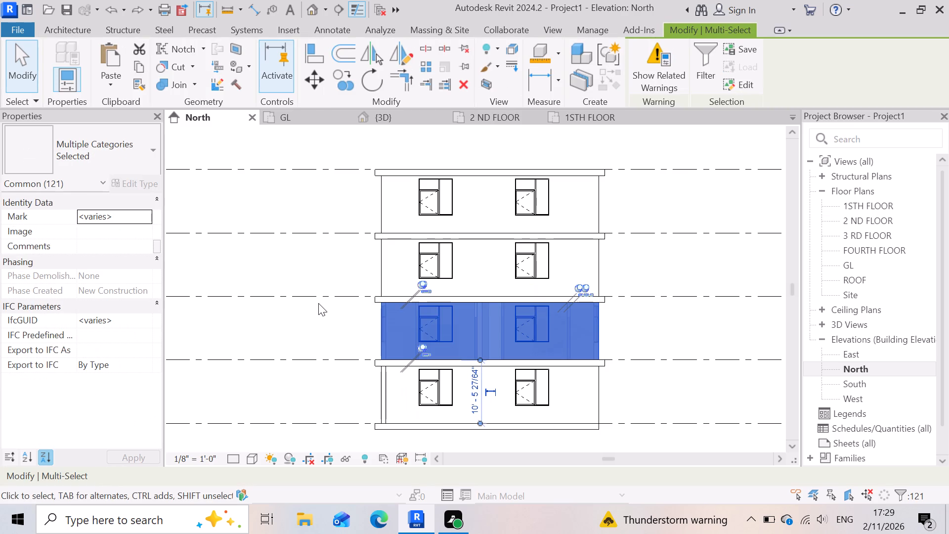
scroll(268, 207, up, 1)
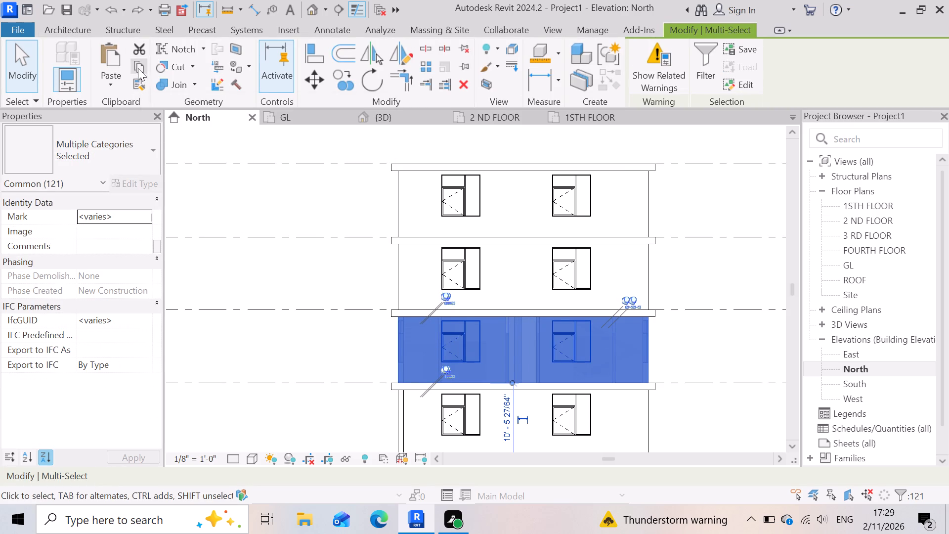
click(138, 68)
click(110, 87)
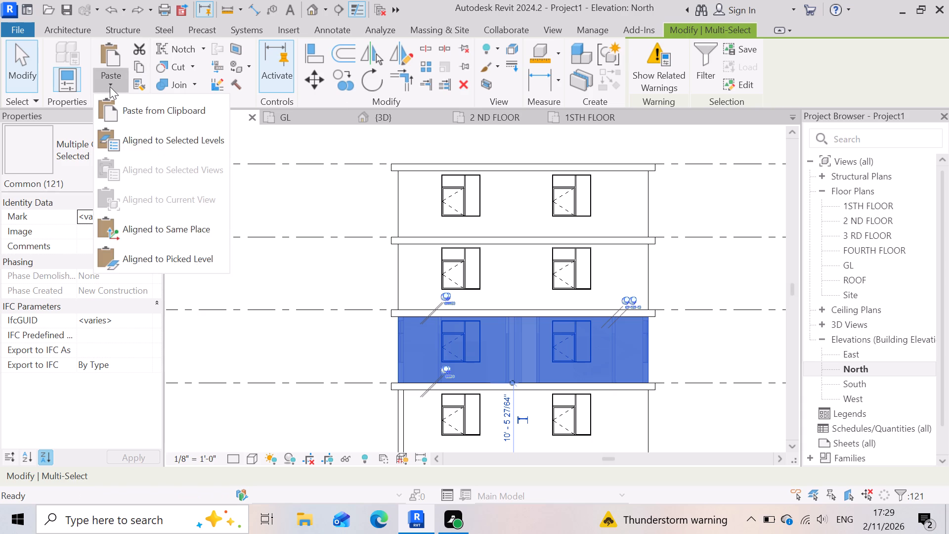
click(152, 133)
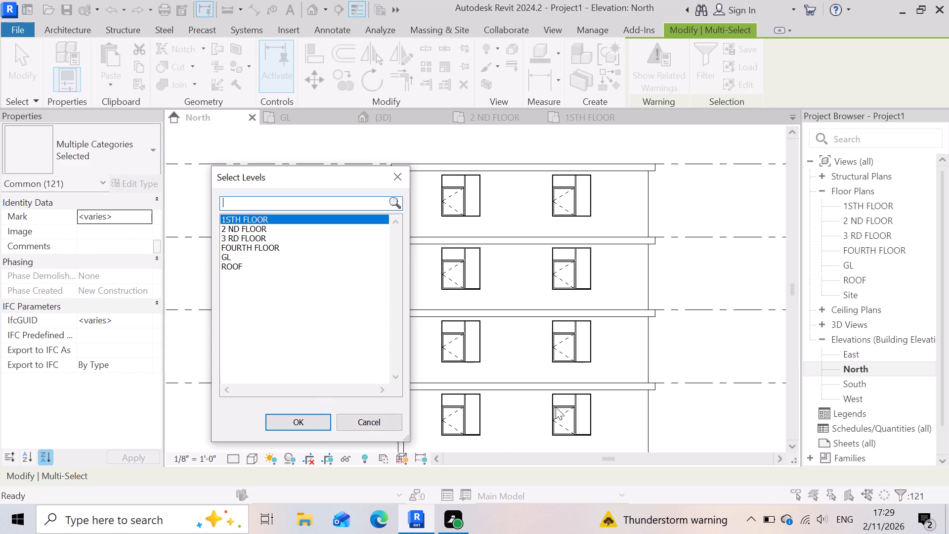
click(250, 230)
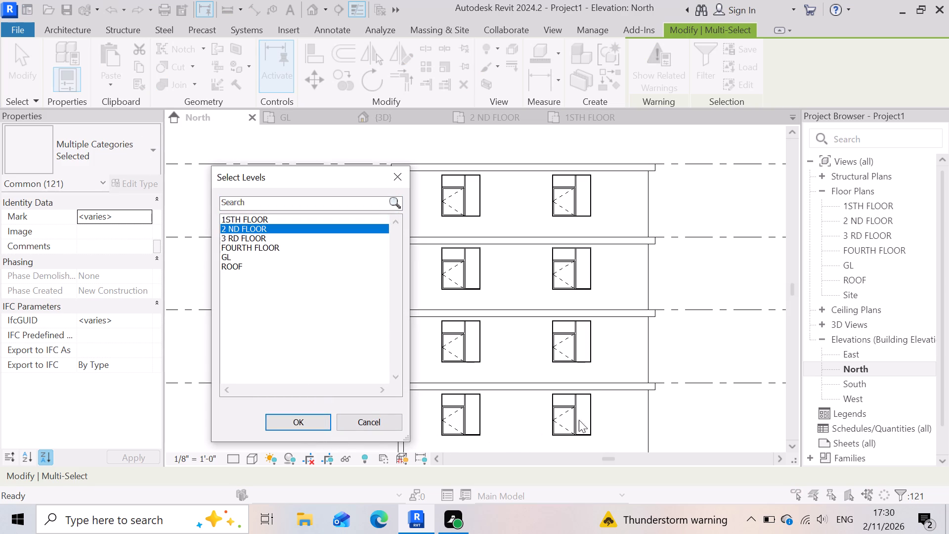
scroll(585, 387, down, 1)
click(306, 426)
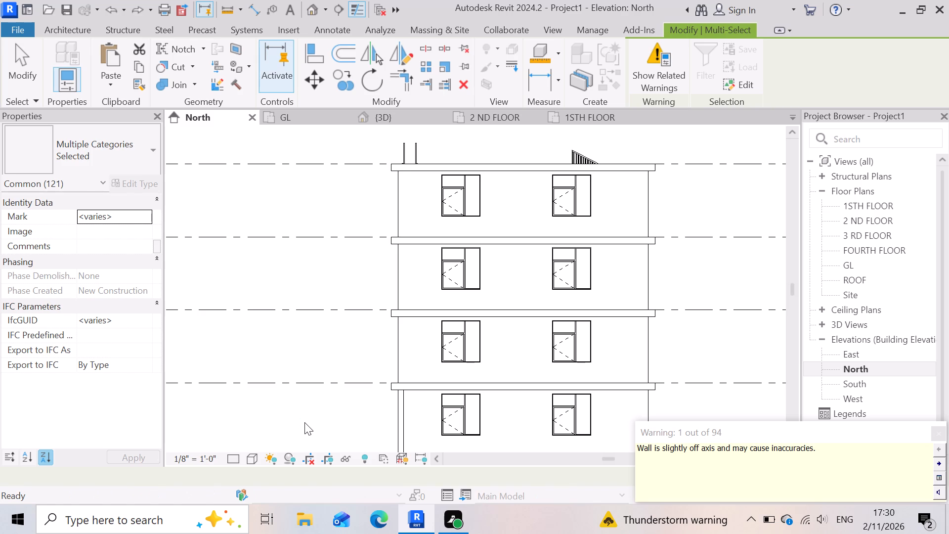
Examine where the pasted elements sit on the storeys in the North elevation.
scroll(493, 377, down, 3)
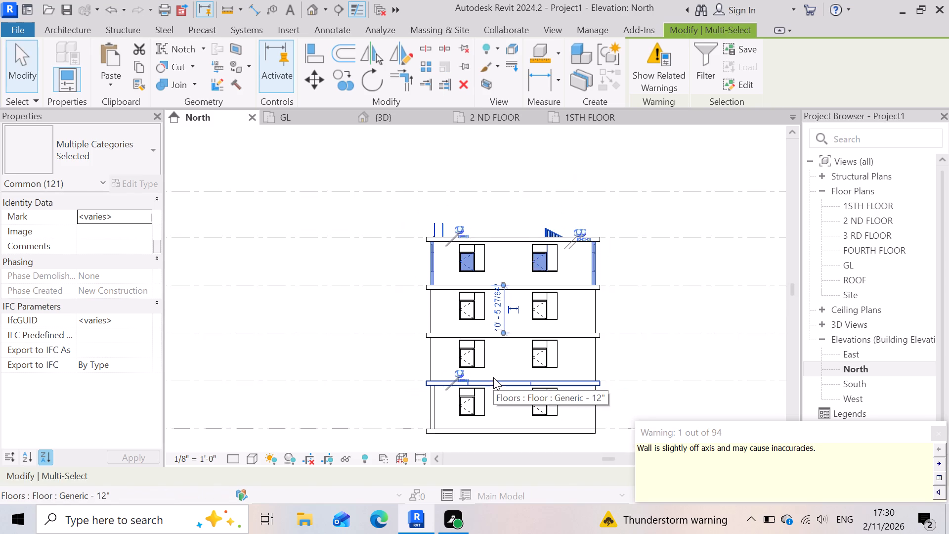
scroll(495, 392, up, 2)
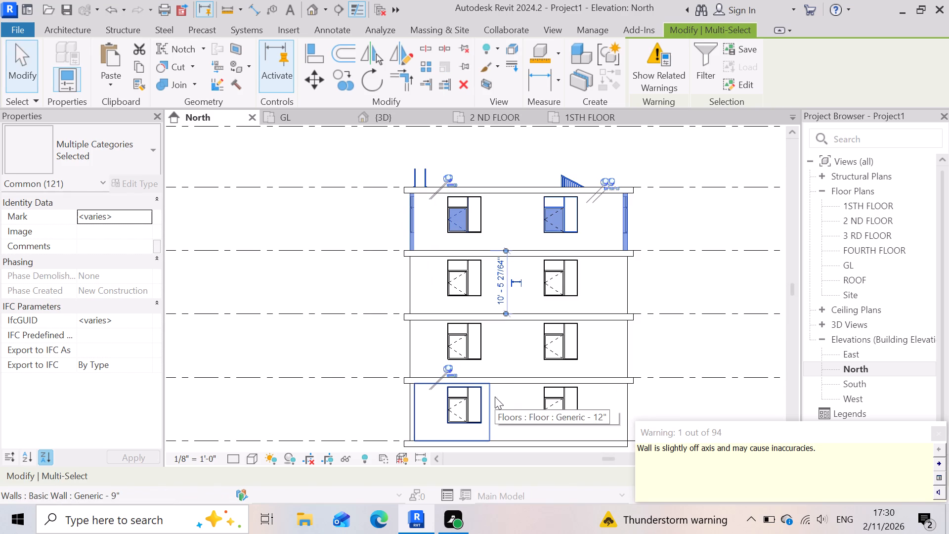
scroll(478, 410, up, 4)
scroll(511, 386, down, 2)
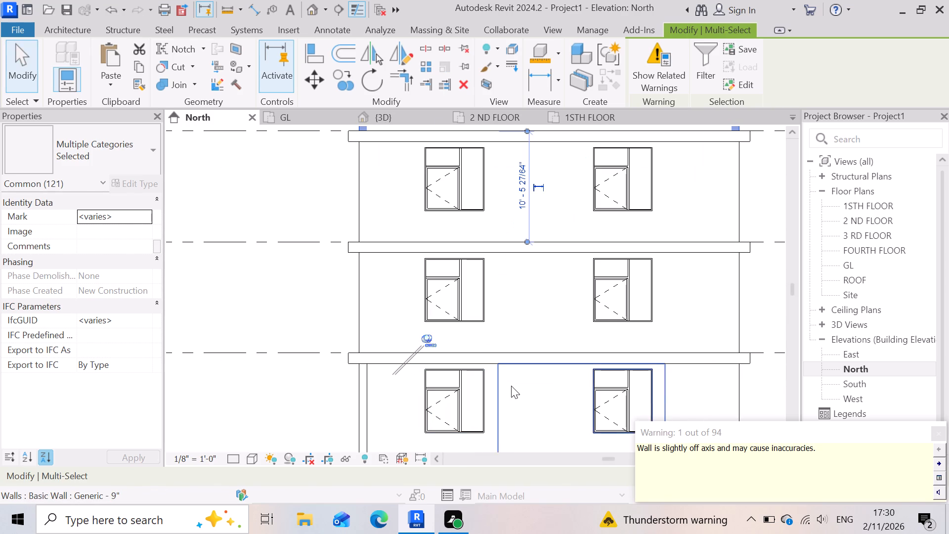
scroll(511, 386, down, 3)
scroll(508, 390, up, 3)
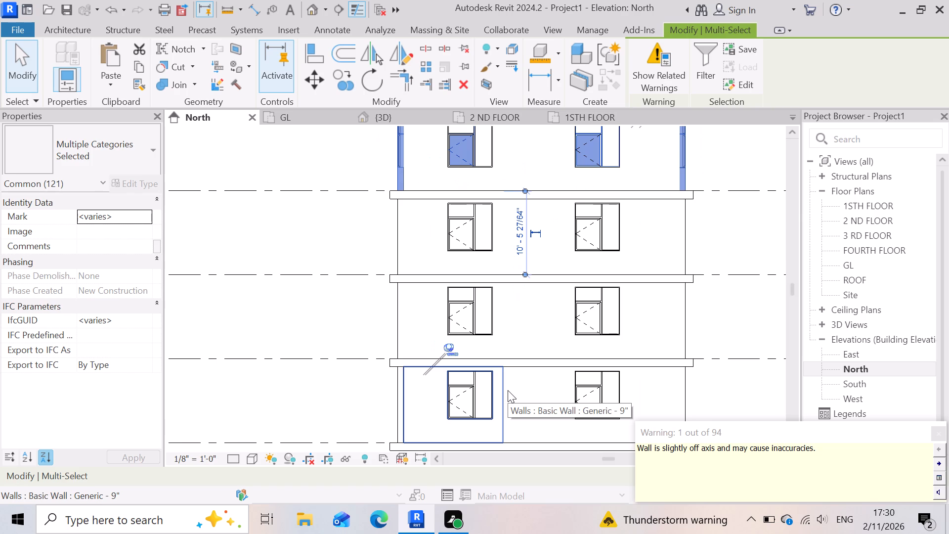
scroll(515, 352, down, 2)
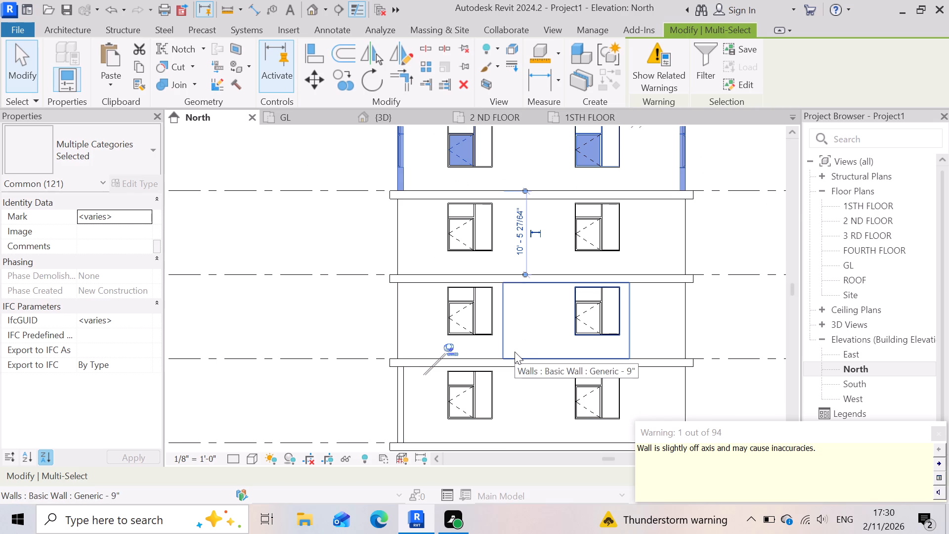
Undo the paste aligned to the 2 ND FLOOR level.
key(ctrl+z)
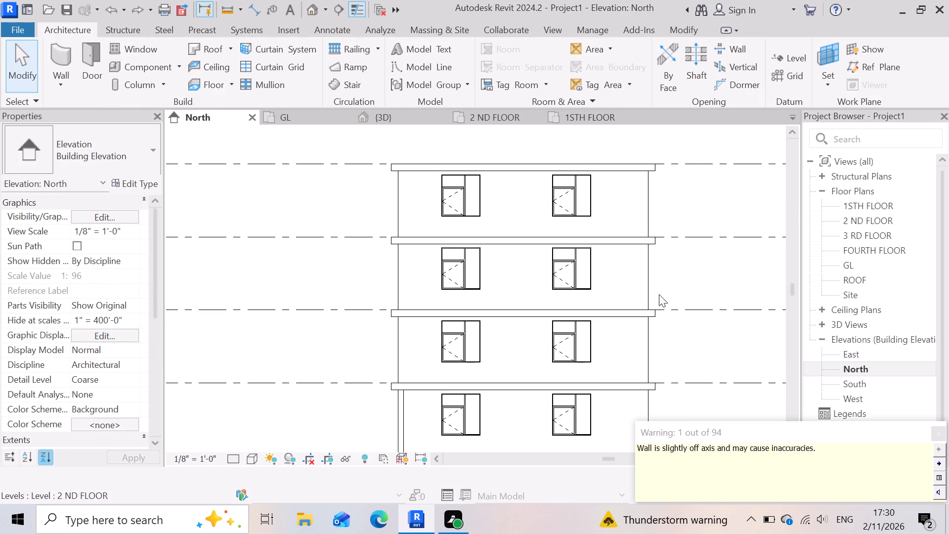
Select the second storey's elements with a new selection window, copy them and paste them aligned to the 2 ND FLOOR level.
click(635, 341)
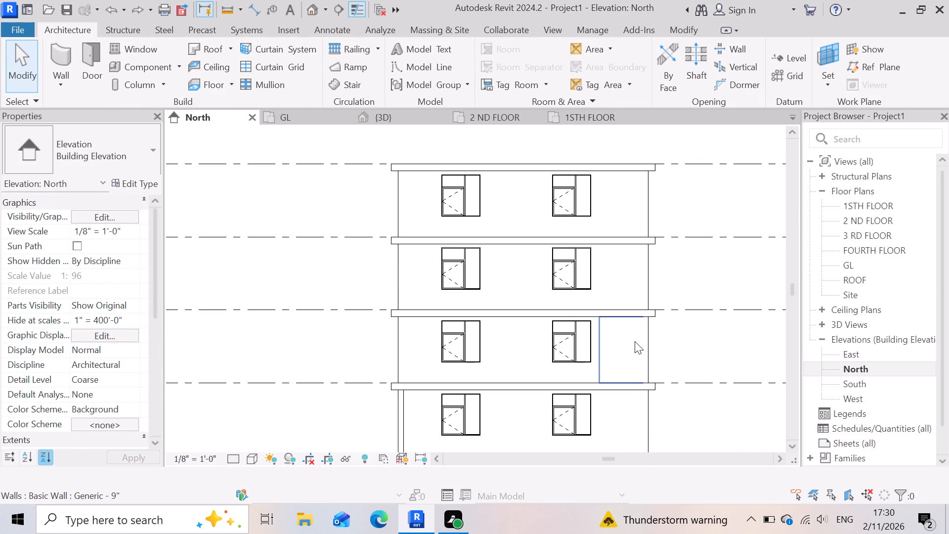
drag(708, 347, 470, 356)
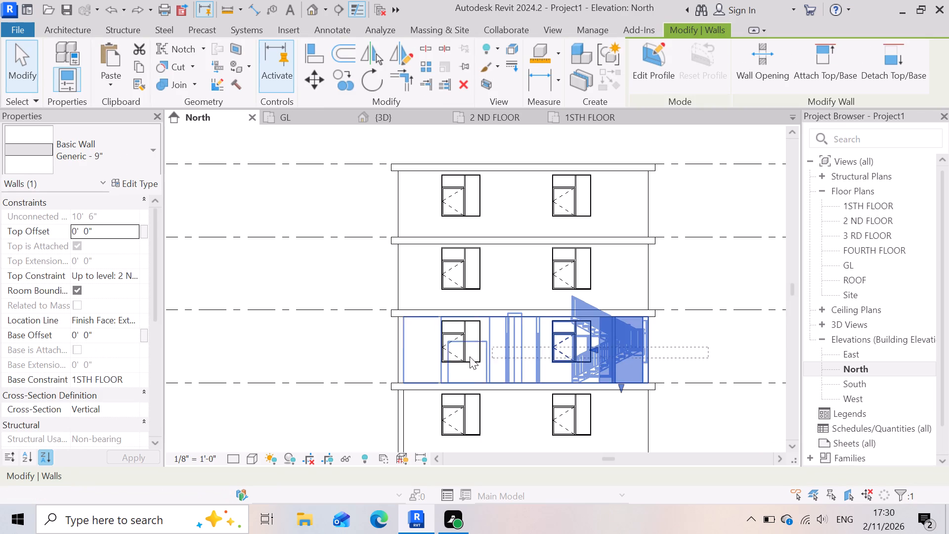
drag(470, 356, 346, 346)
scroll(284, 346, down, 3)
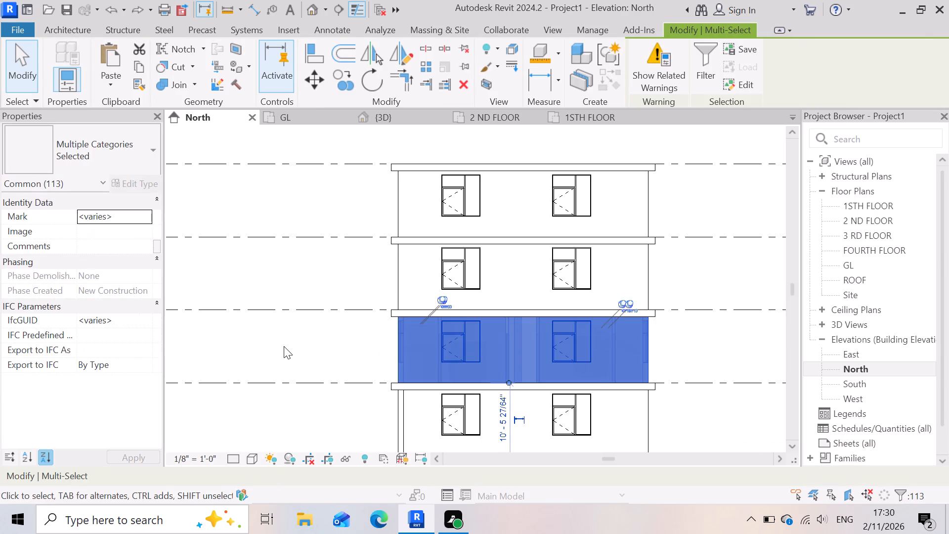
scroll(284, 346, down, 2)
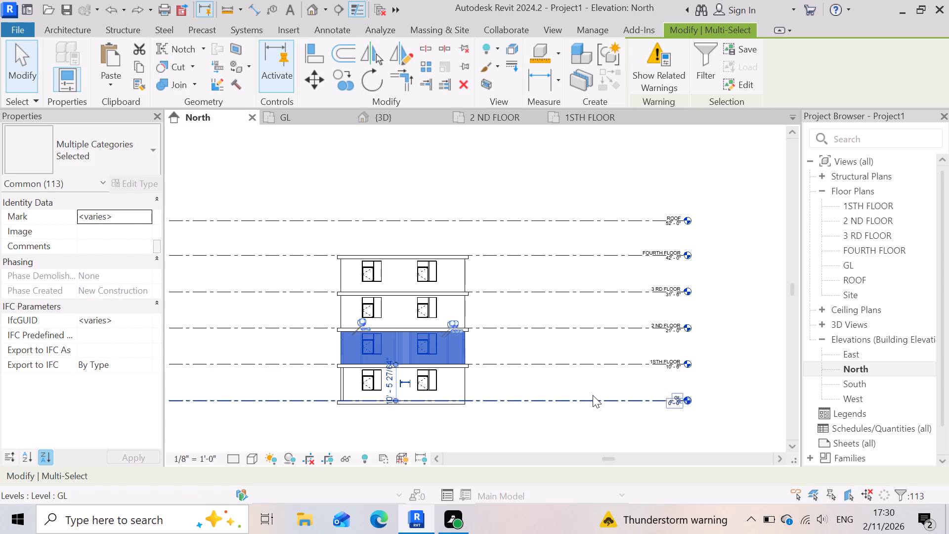
click(139, 62)
click(112, 86)
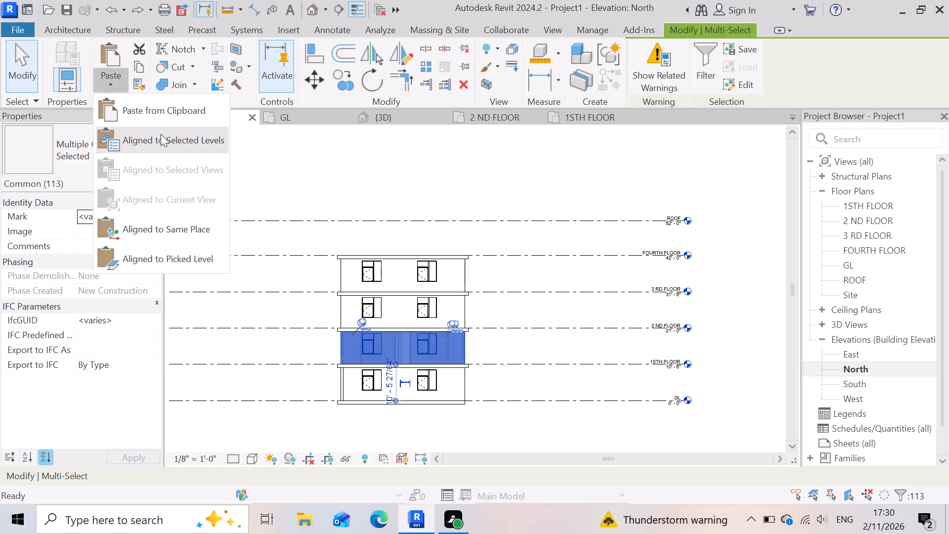
click(171, 149)
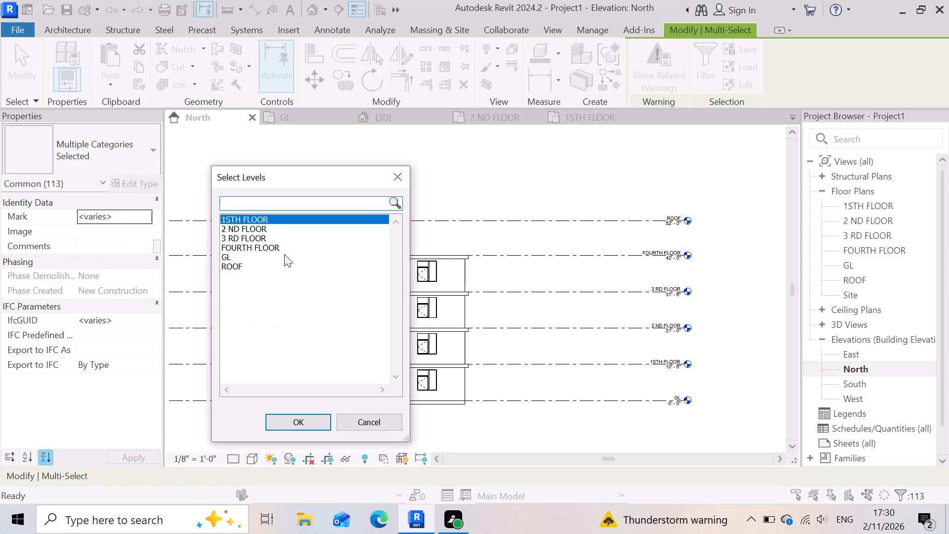
click(273, 232)
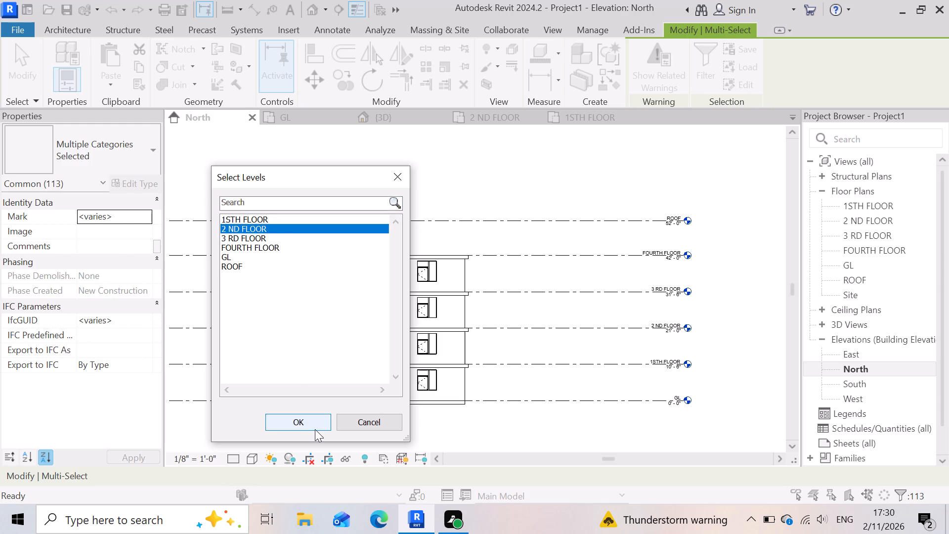
click(306, 416)
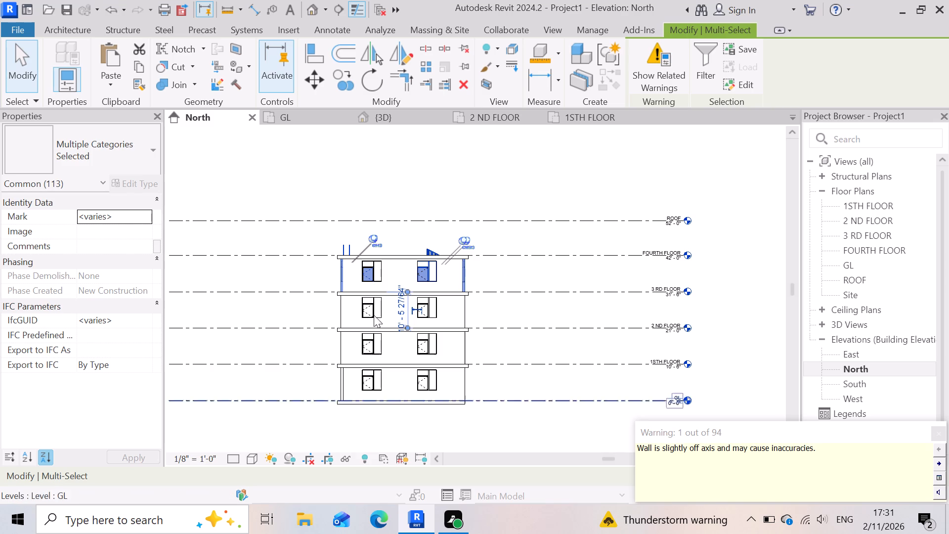
Examine the pasted stairs, railings and other elements on the upper storeys in the North elevation and the 3D view.
scroll(360, 348, up, 6)
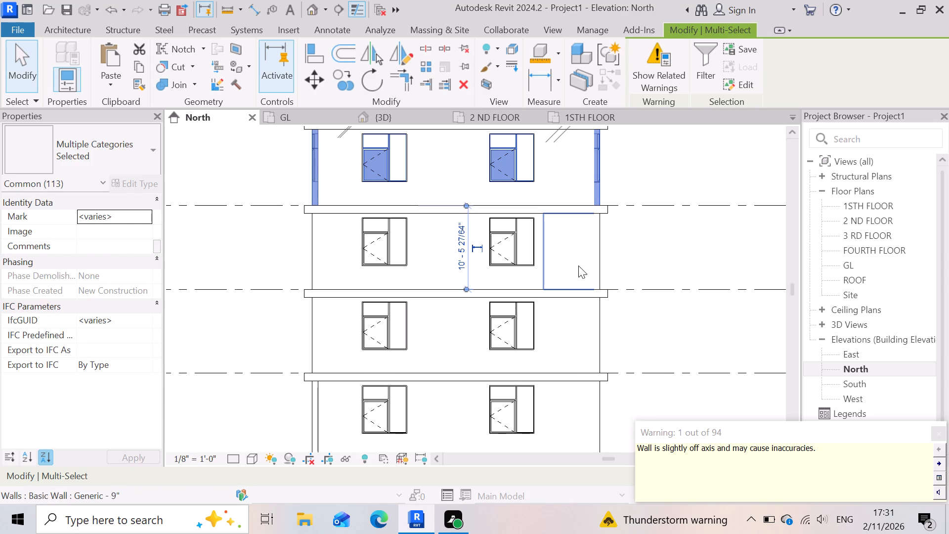
scroll(505, 291, down, 4)
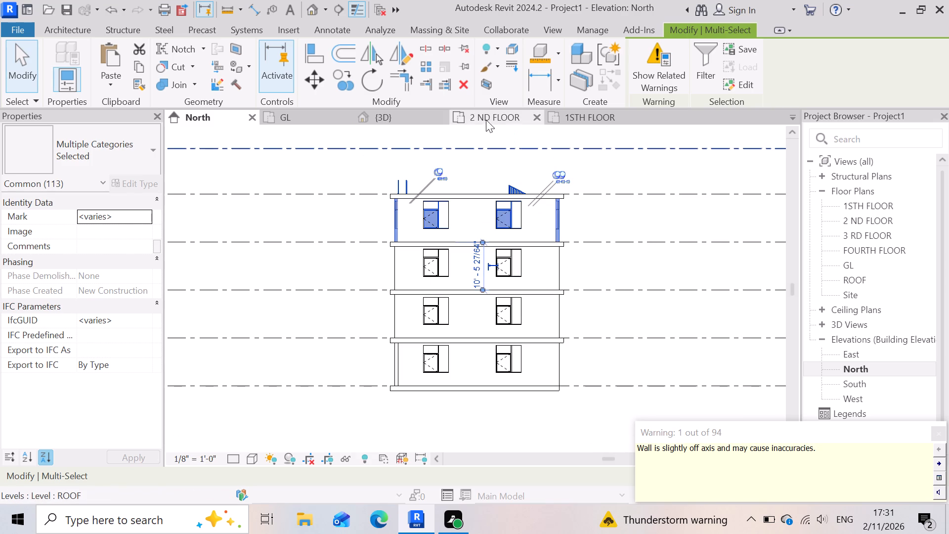
click(409, 119)
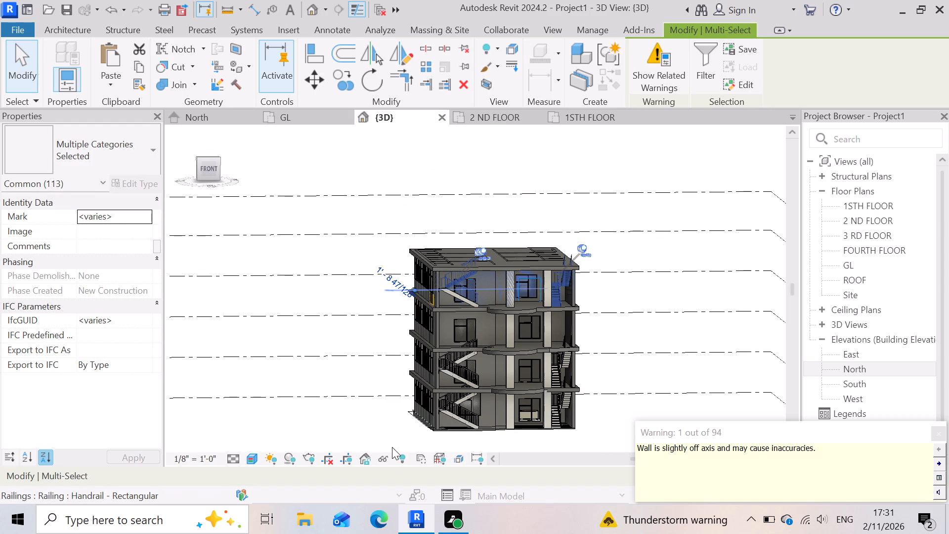
scroll(506, 271, up, 8)
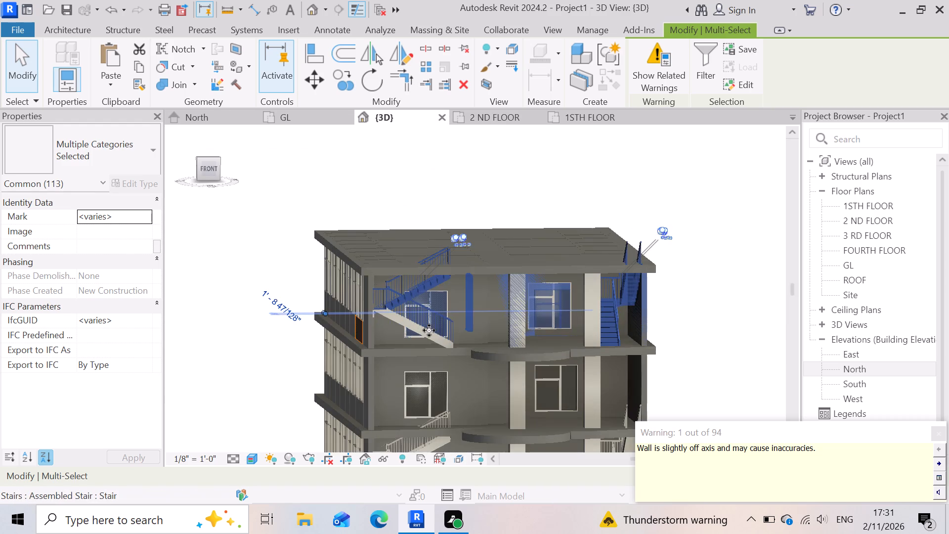
scroll(455, 320, down, 3)
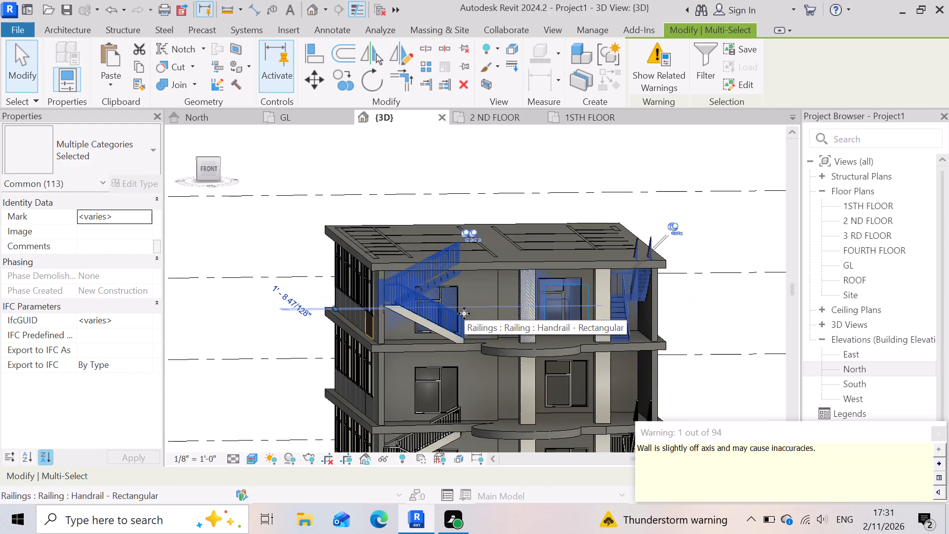
scroll(464, 313, down, 3)
click(672, 303)
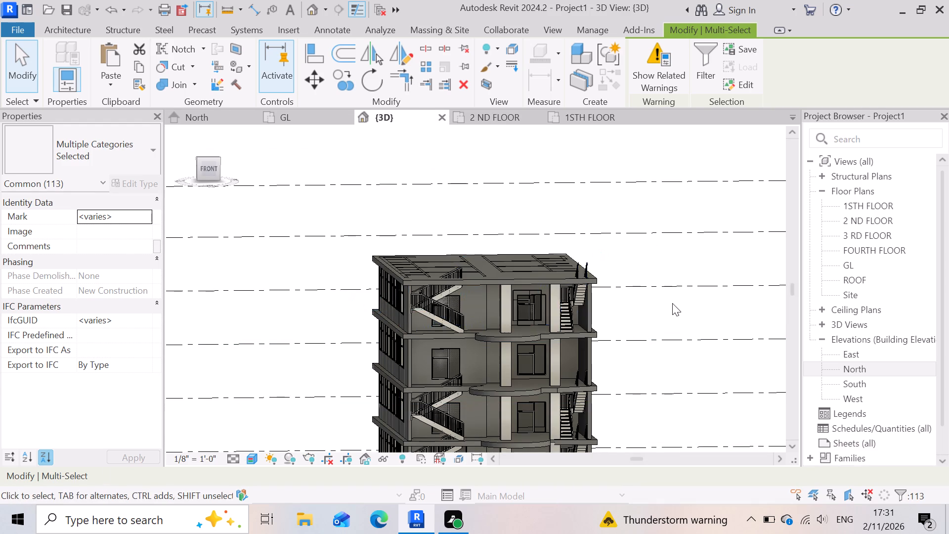
scroll(387, 274, down, 4)
scroll(398, 305, up, 2)
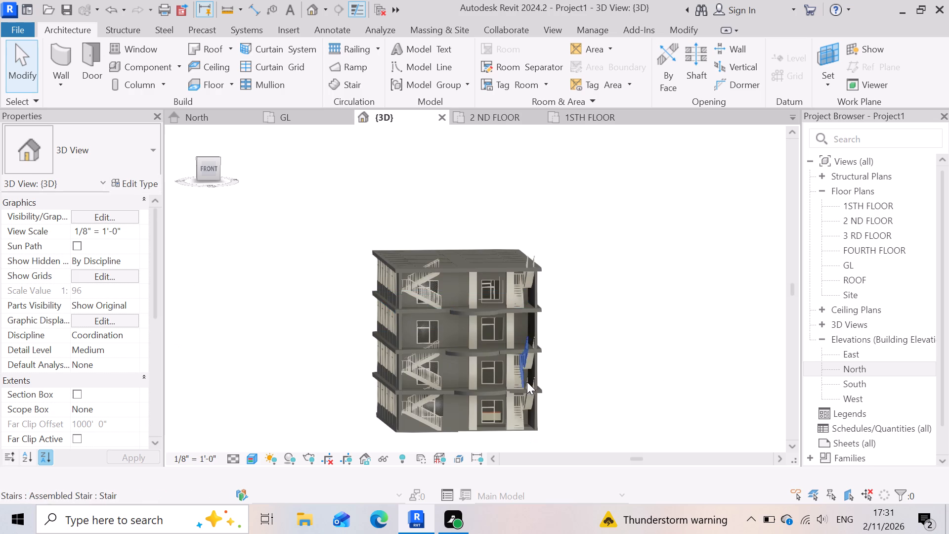
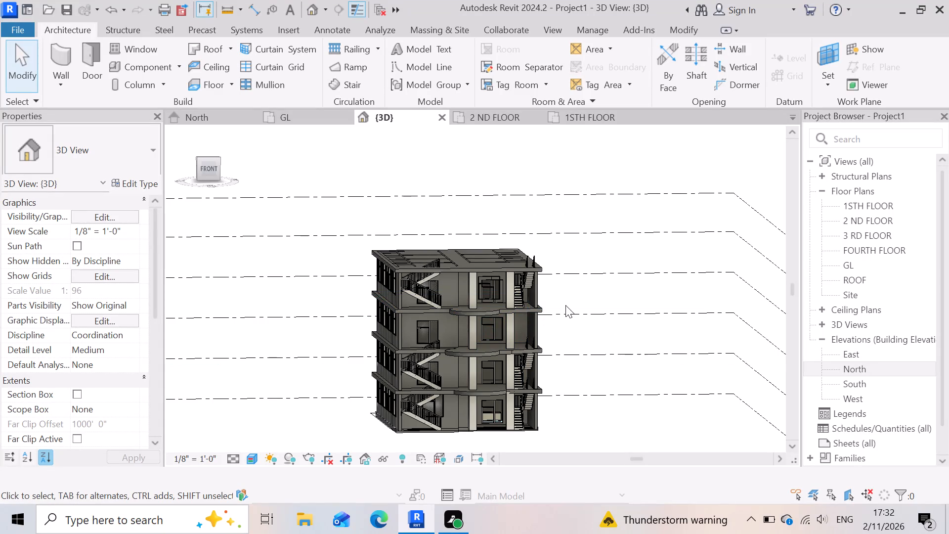
Examine the stairs, railings and windows on each storey of the building in the 3D view.
scroll(446, 319, up, 3)
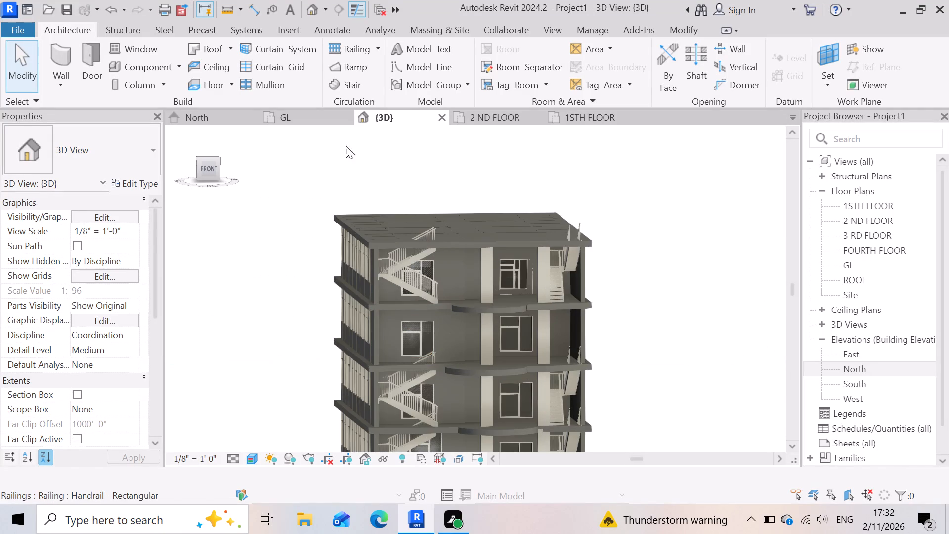
scroll(469, 327, up, 3)
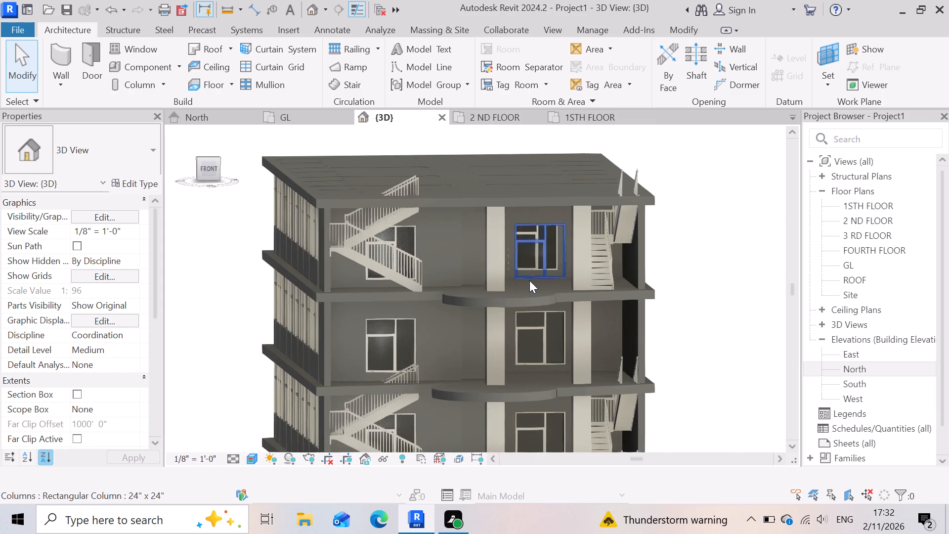
scroll(529, 280, up, 4)
scroll(523, 282, down, 3)
scroll(266, 401, up, 1)
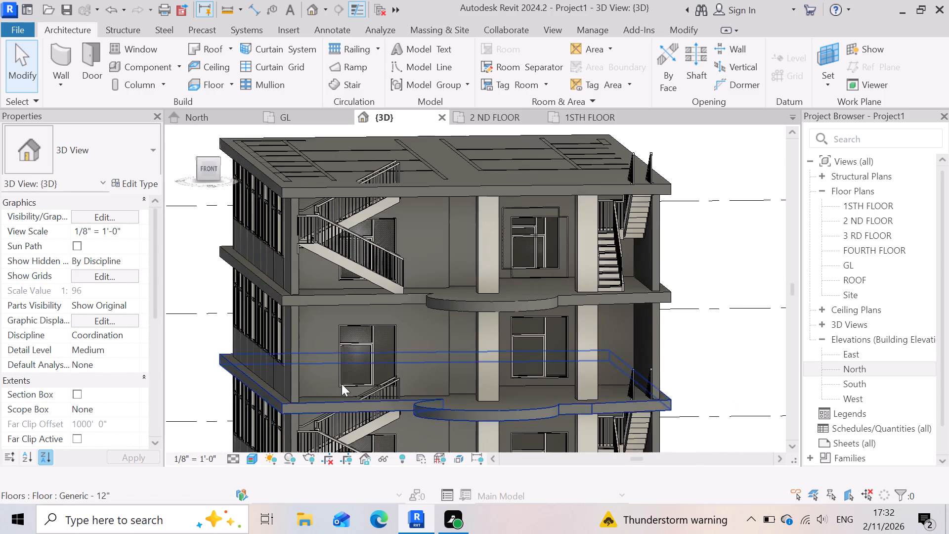
click(677, 328)
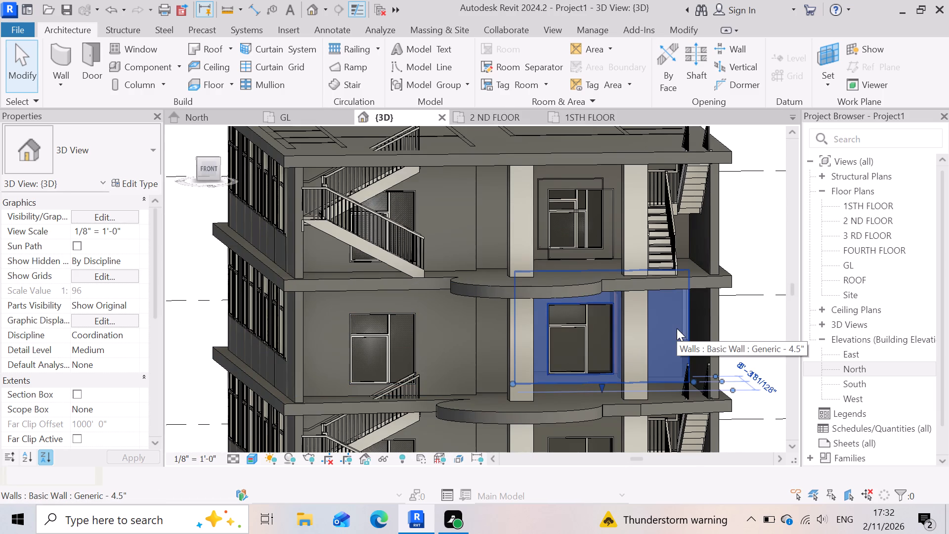
scroll(626, 335, down, 3)
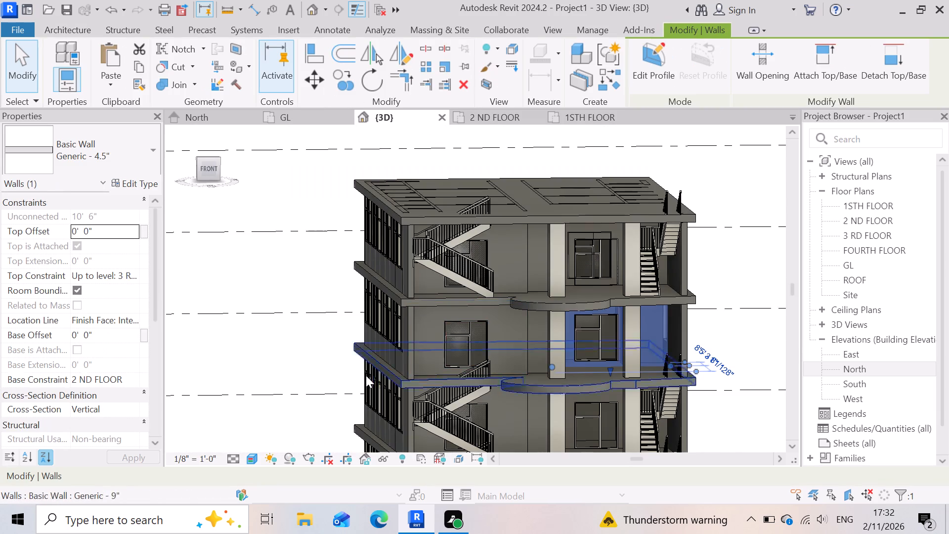
scroll(357, 355, down, 7)
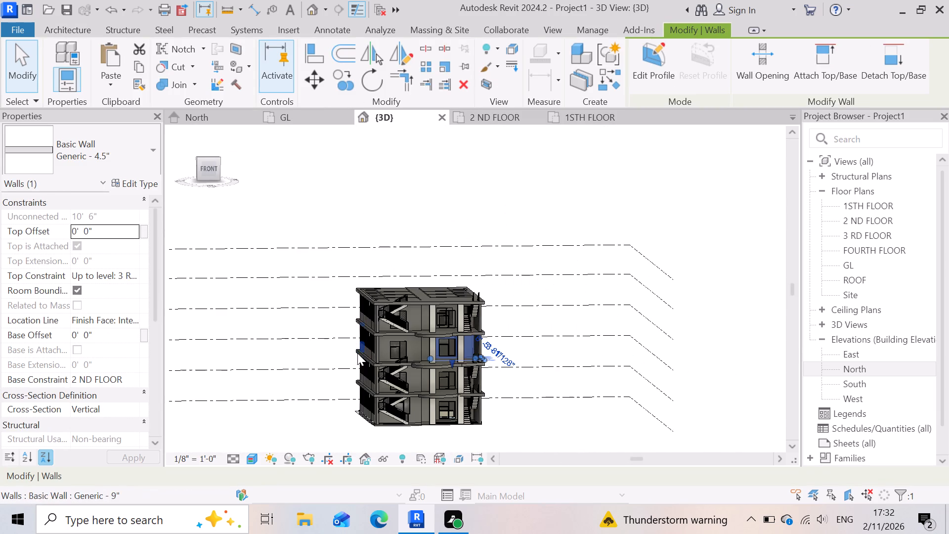
scroll(371, 377, up, 4)
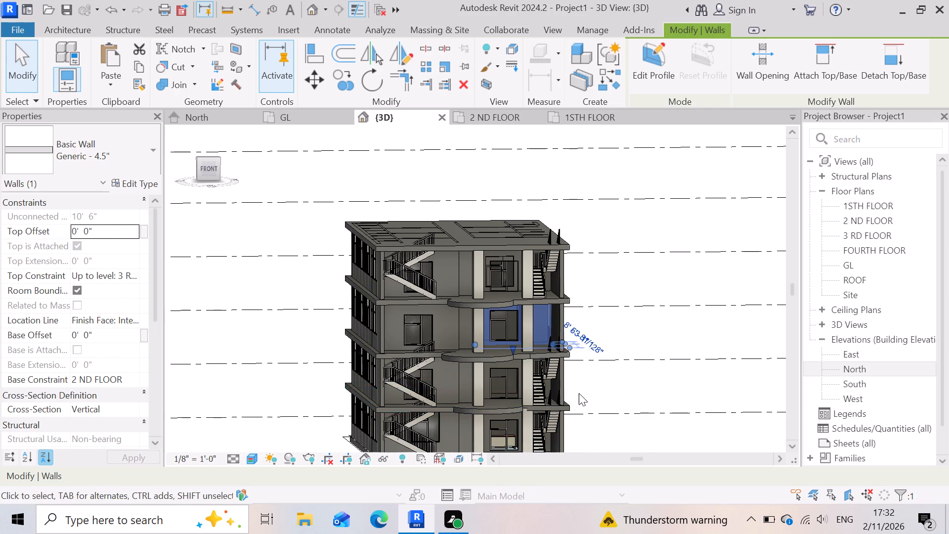
scroll(579, 376, down, 3)
scroll(562, 429, down, 2)
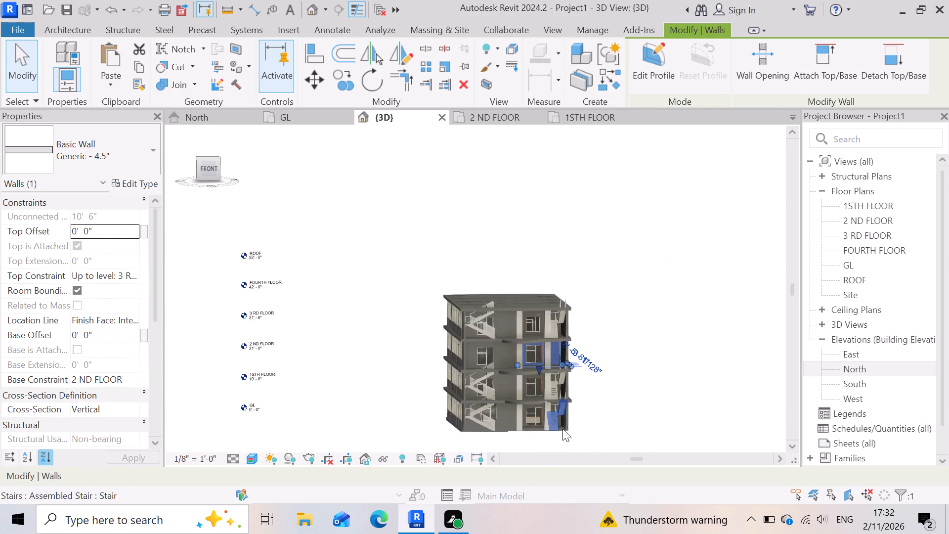
scroll(564, 382, up, 11)
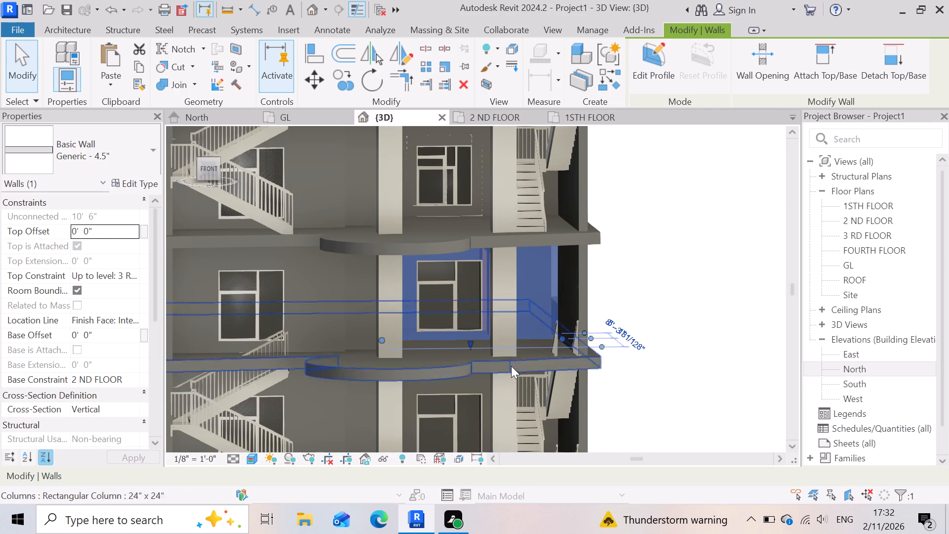
scroll(538, 413, down, 3)
scroll(562, 260, up, 2)
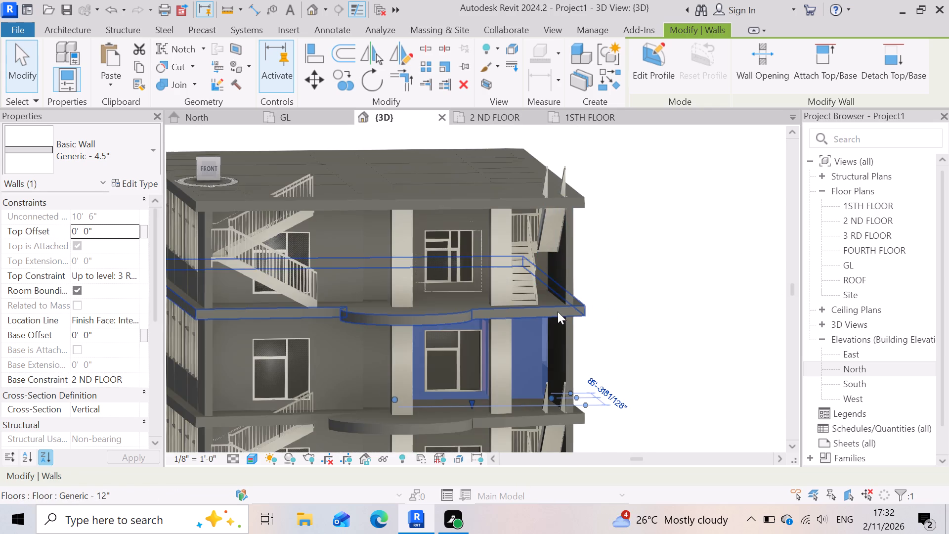
scroll(558, 311, up, 3)
scroll(540, 295, down, 7)
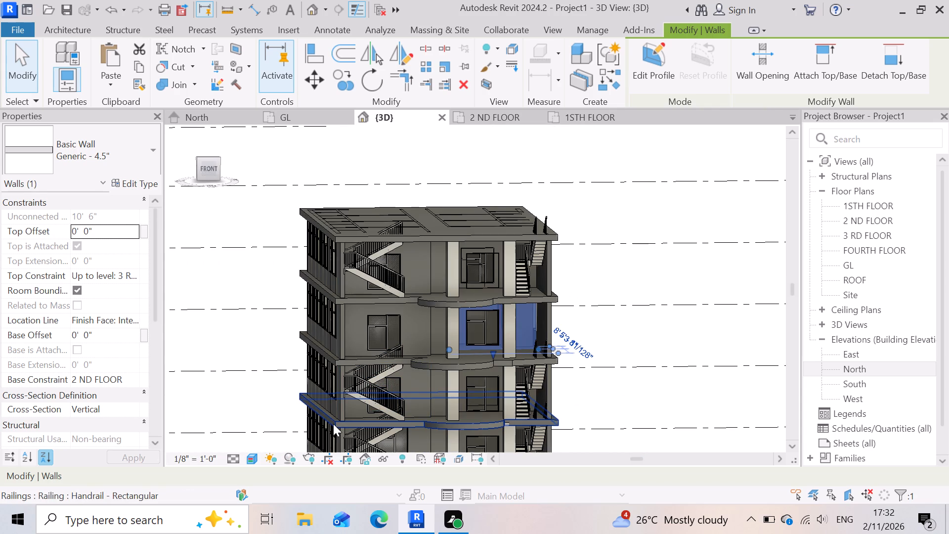
scroll(490, 337, down, 3)
scroll(488, 387, up, 5)
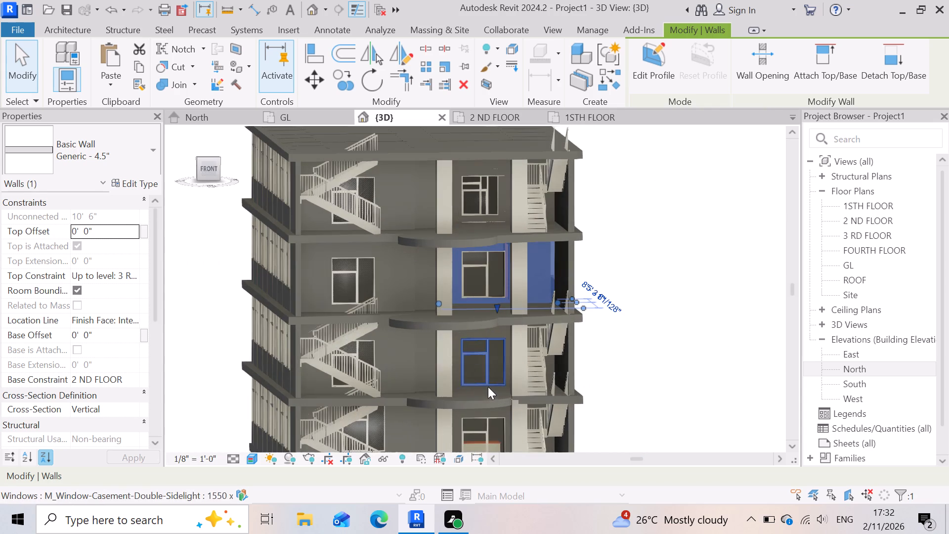
scroll(611, 369, down, 3)
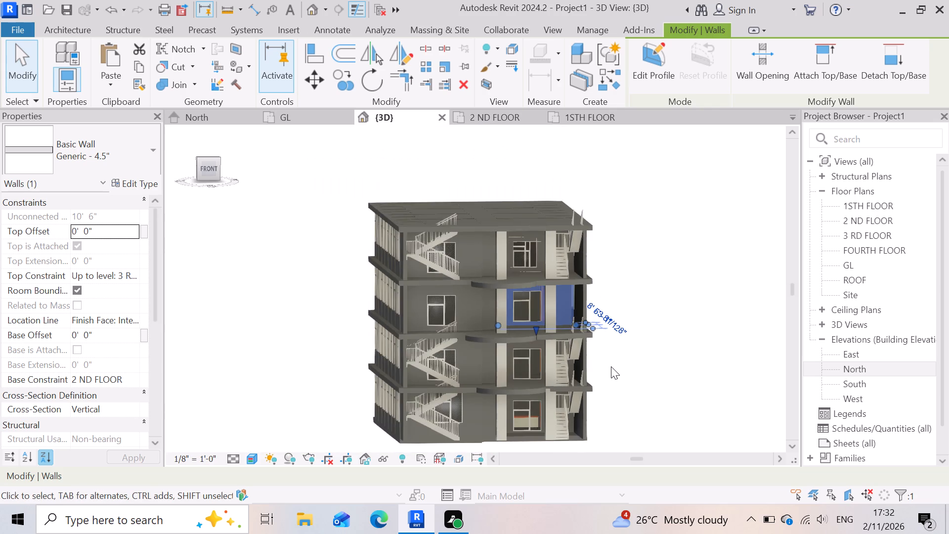
scroll(549, 421, up, 1)
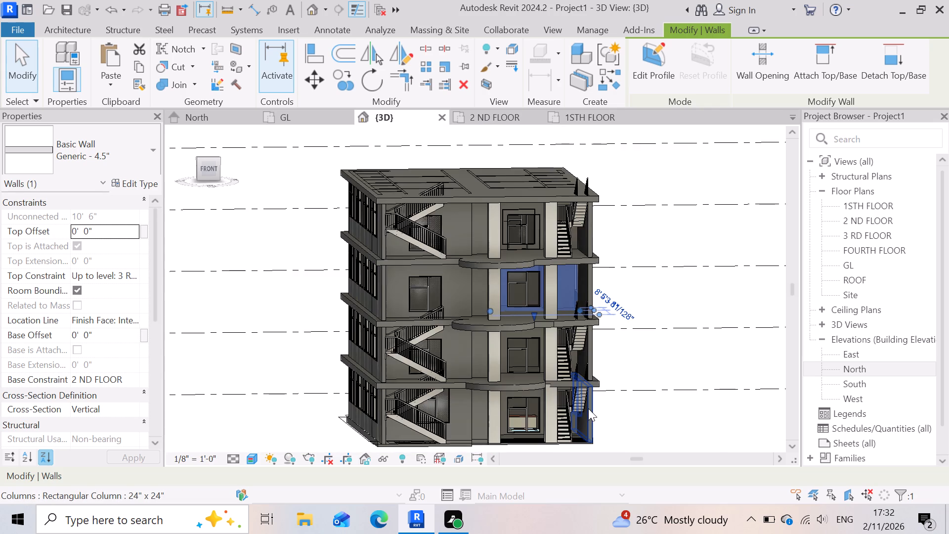
Window-select the second storey and filter the selection to Railings, Railings: Top Rails, Stairs, Stairs: Runs and Stairs: Supports.
scroll(588, 408, down, 1)
drag(657, 360, 548, 362)
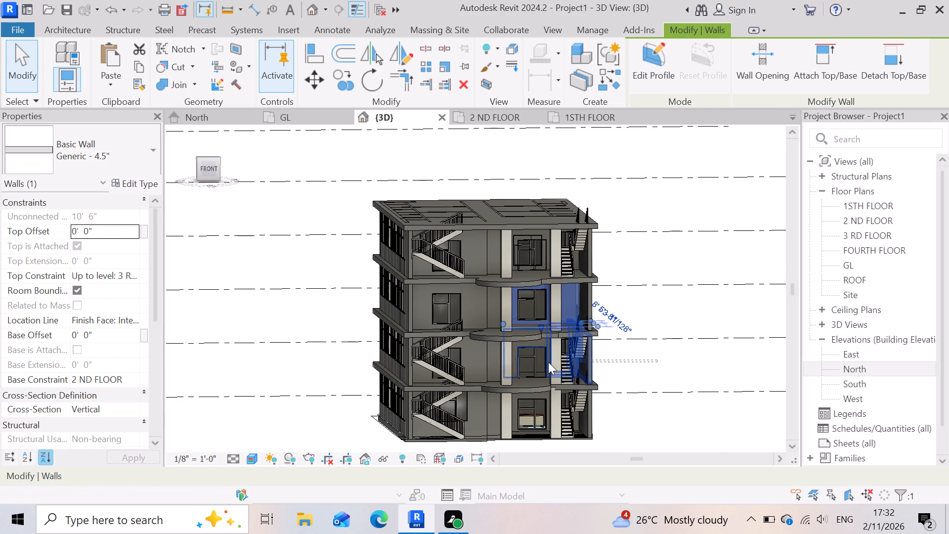
drag(548, 362, 297, 336)
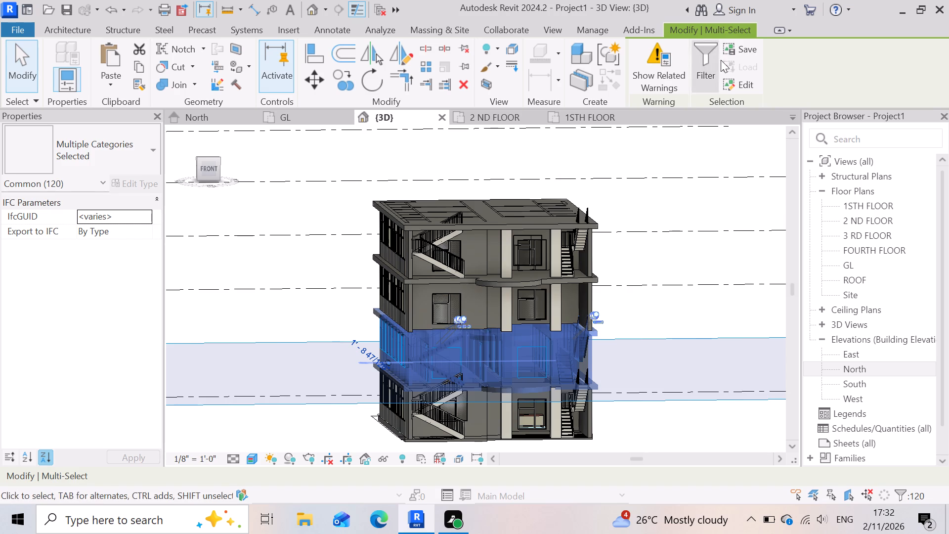
click(704, 59)
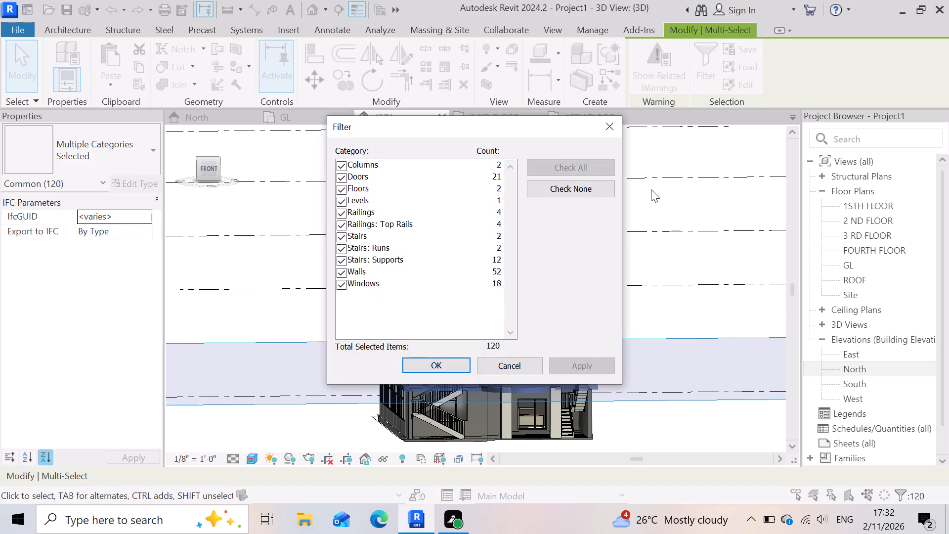
click(569, 182)
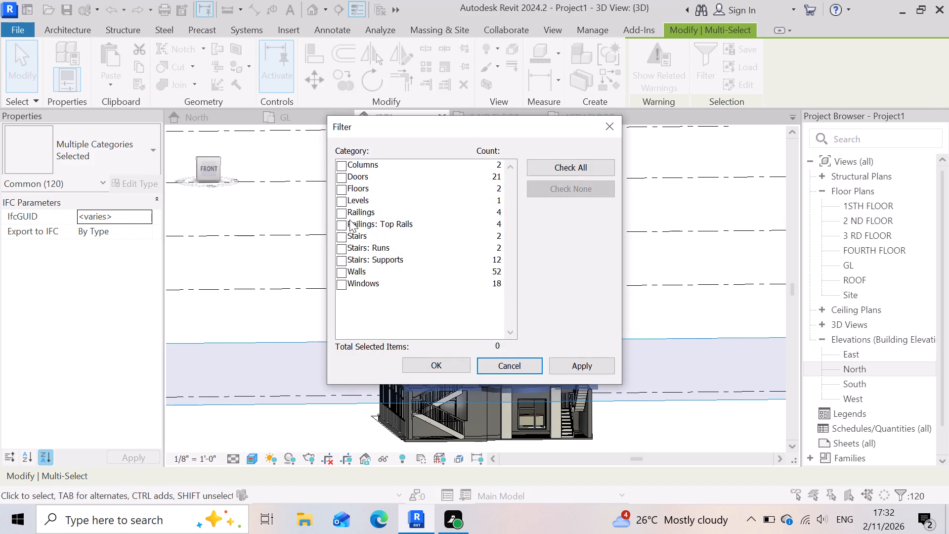
click(345, 214)
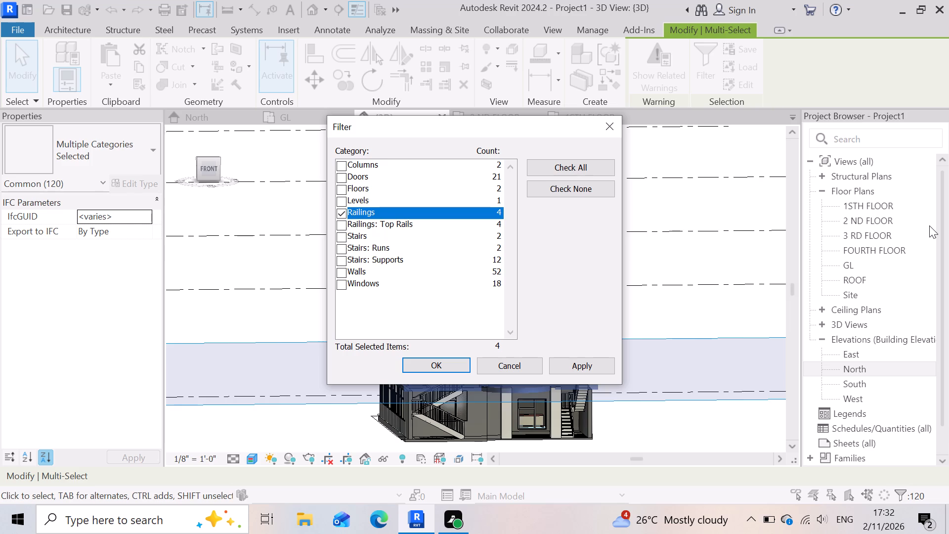
click(346, 224)
click(345, 225)
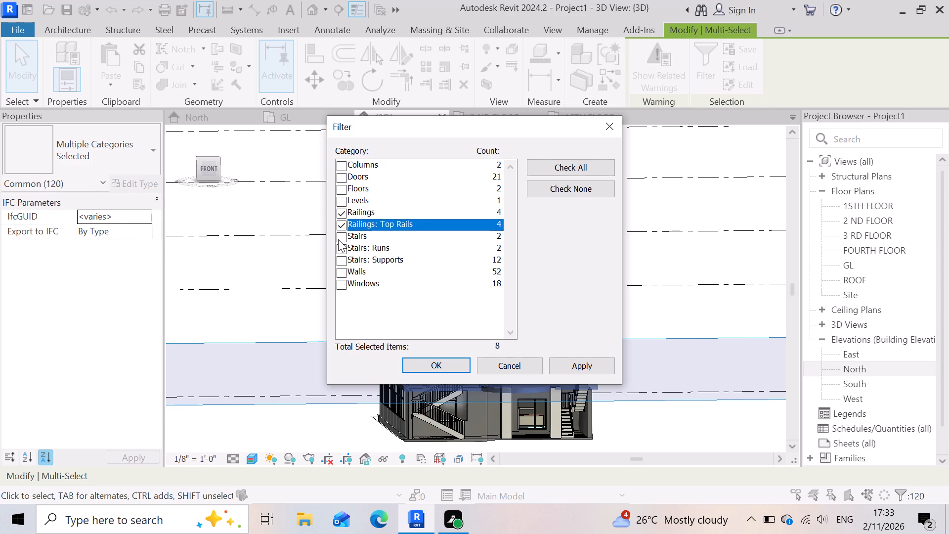
click(338, 239)
click(343, 250)
click(342, 259)
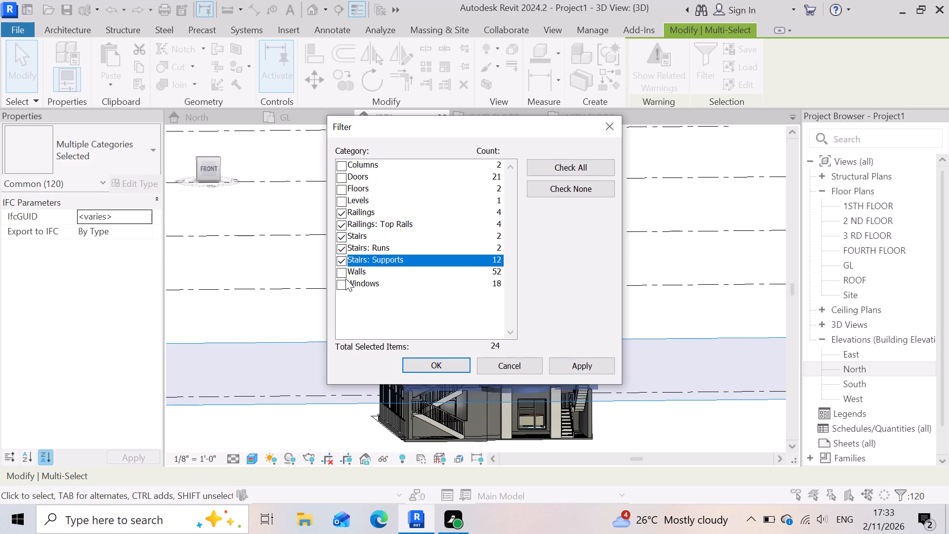
click(341, 271)
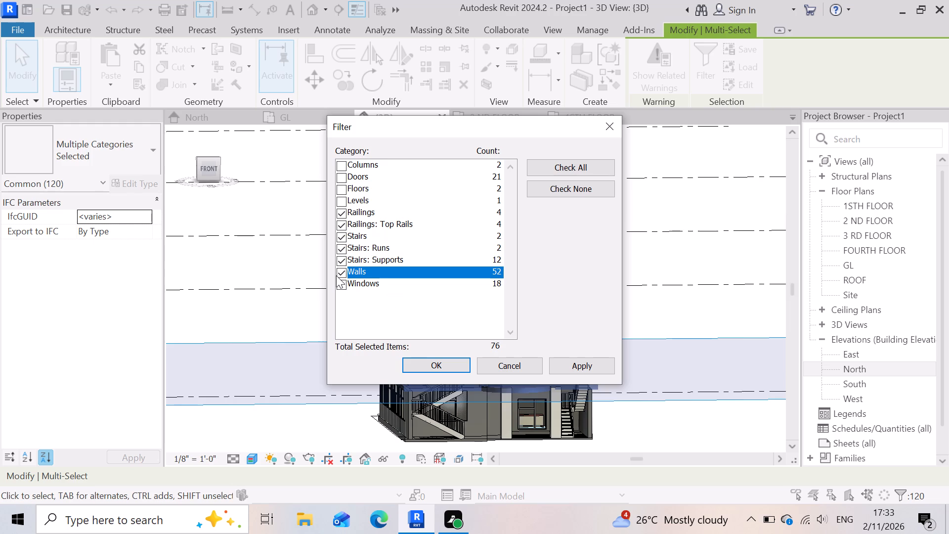
click(341, 271)
click(581, 366)
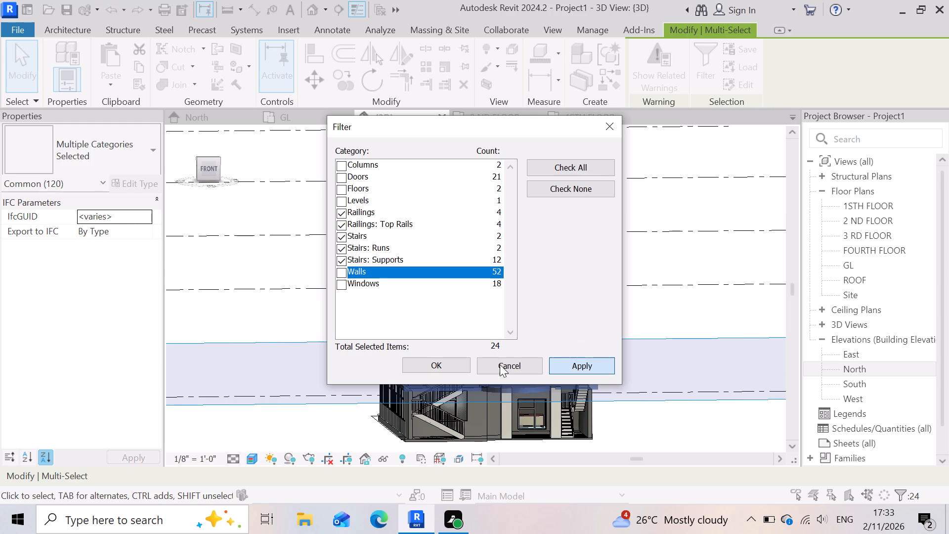
click(442, 361)
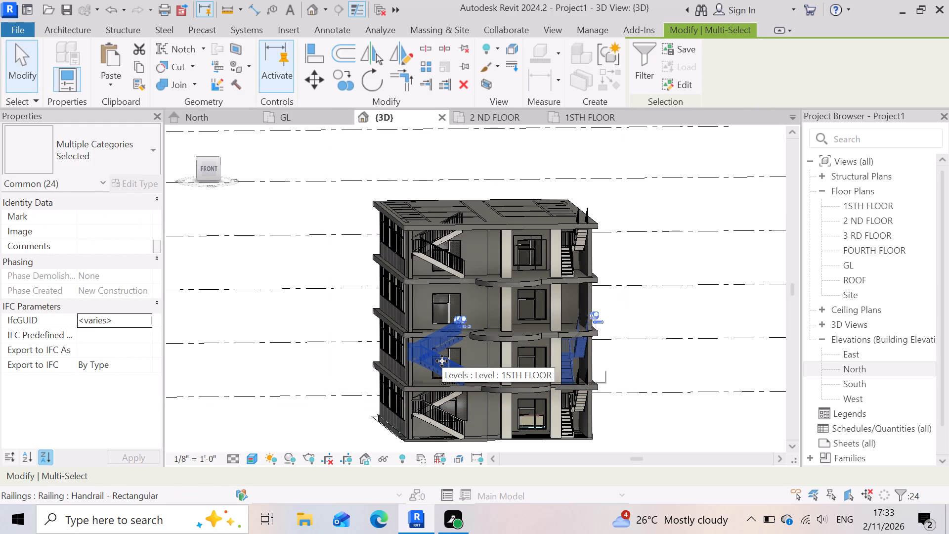
Copy the selected stairs and railings and paste them aligned to the 2 ND FLOOR level.
click(137, 67)
click(111, 81)
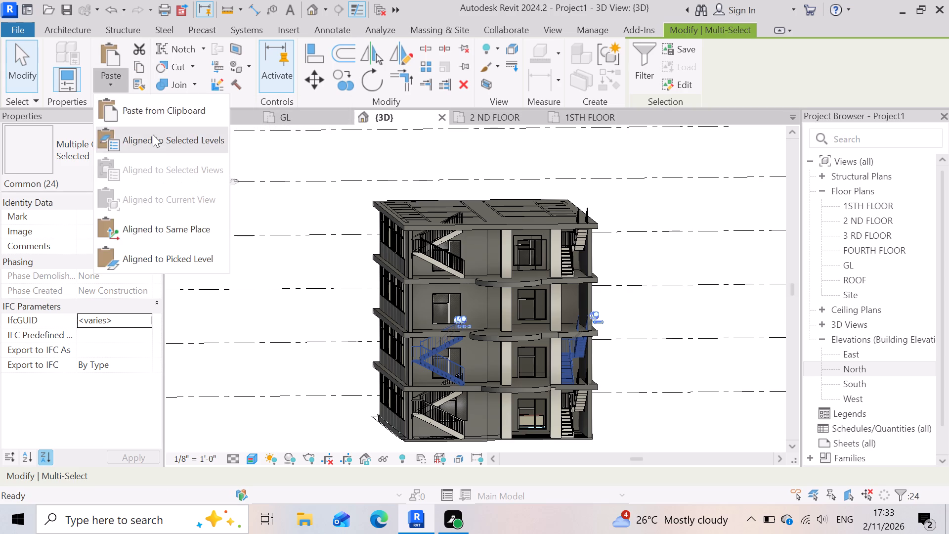
click(153, 134)
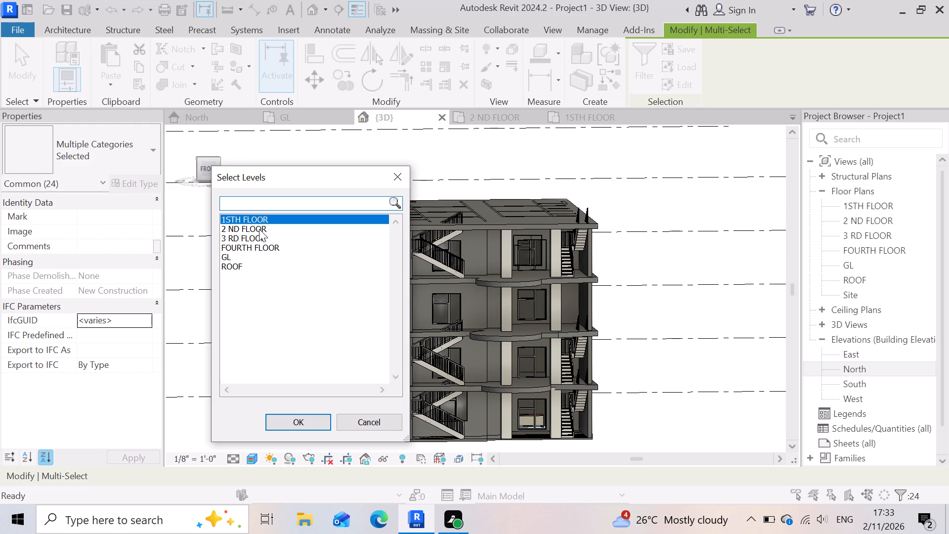
click(259, 229)
click(305, 421)
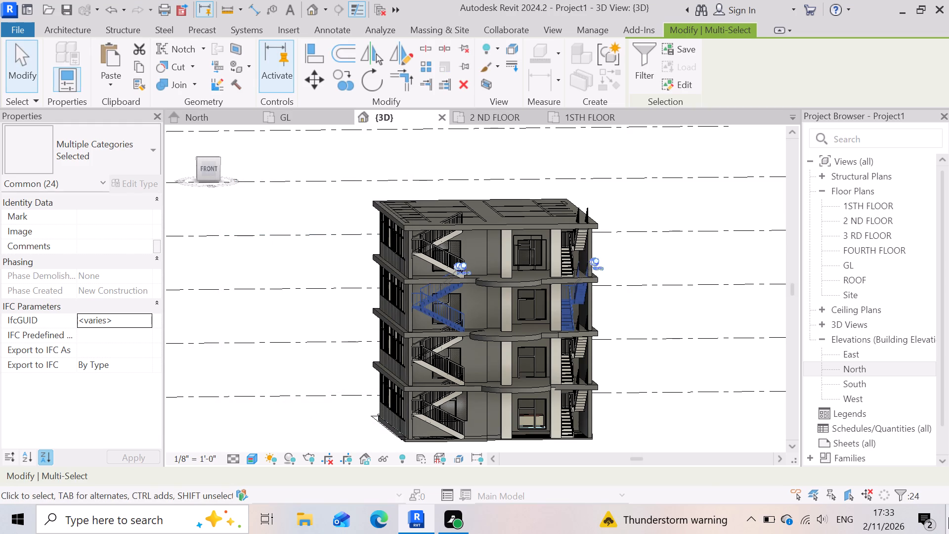
click(688, 423)
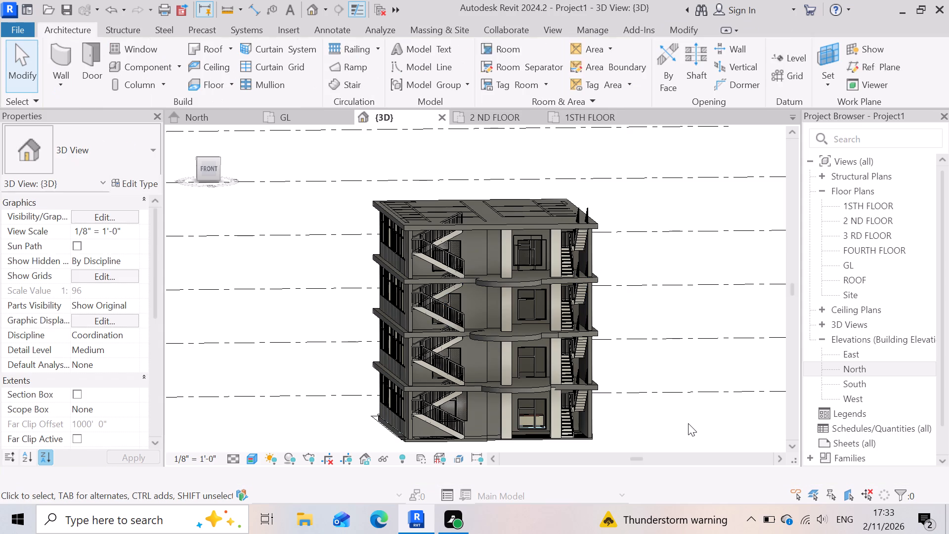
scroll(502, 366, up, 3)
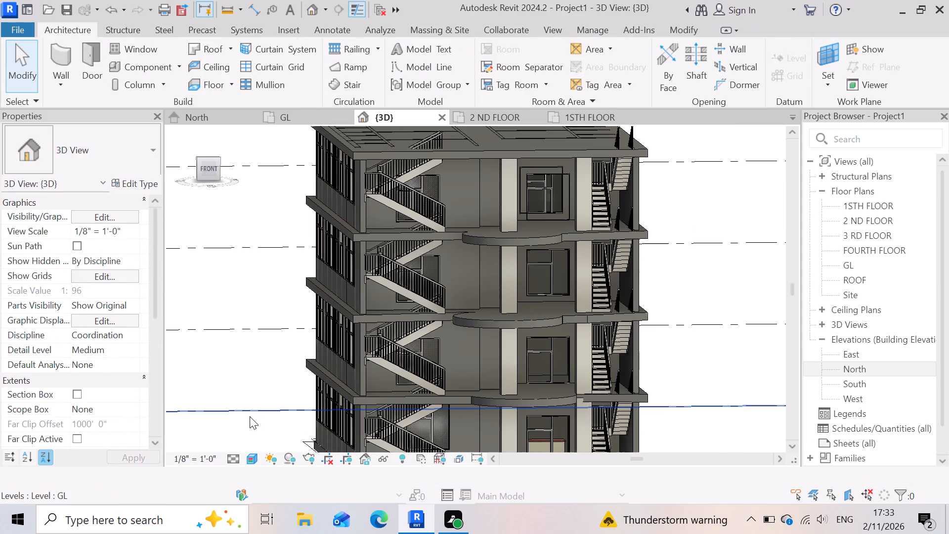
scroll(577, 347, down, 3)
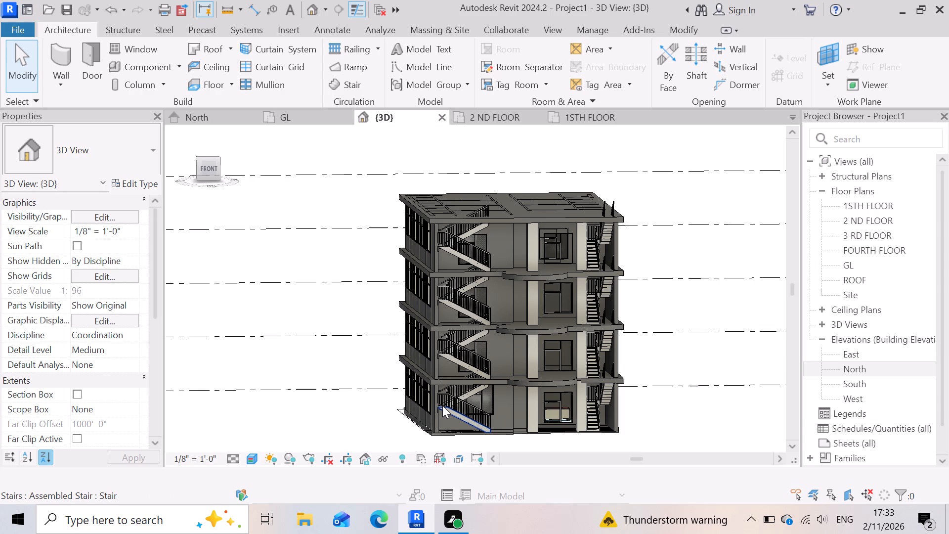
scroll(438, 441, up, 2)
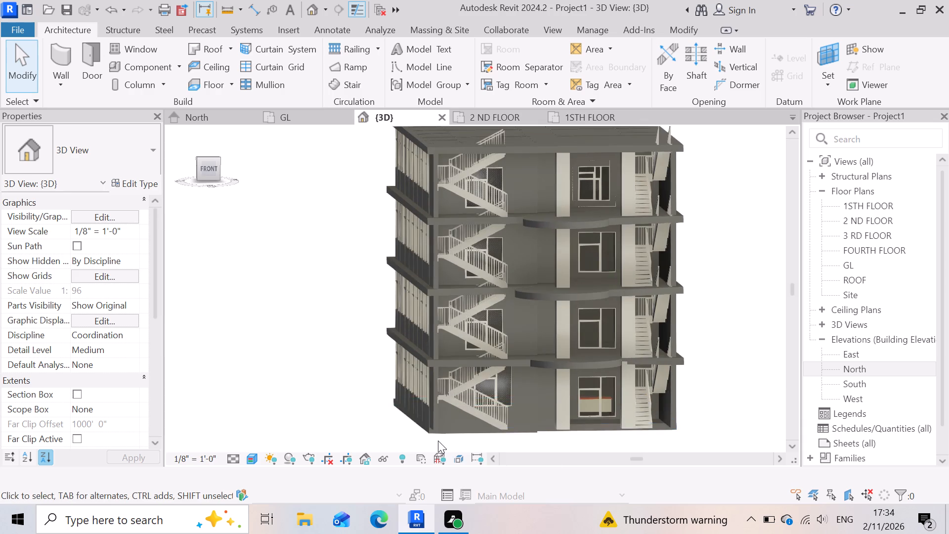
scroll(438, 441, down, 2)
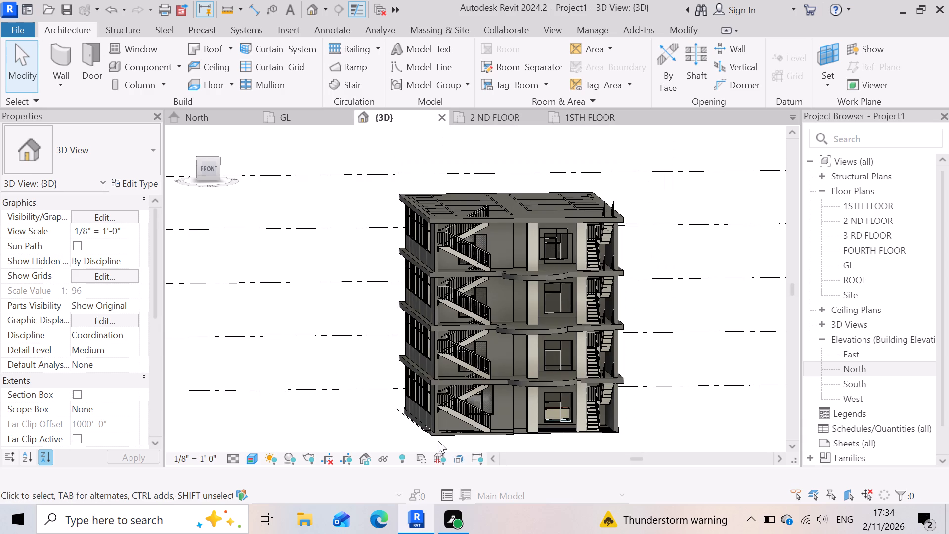
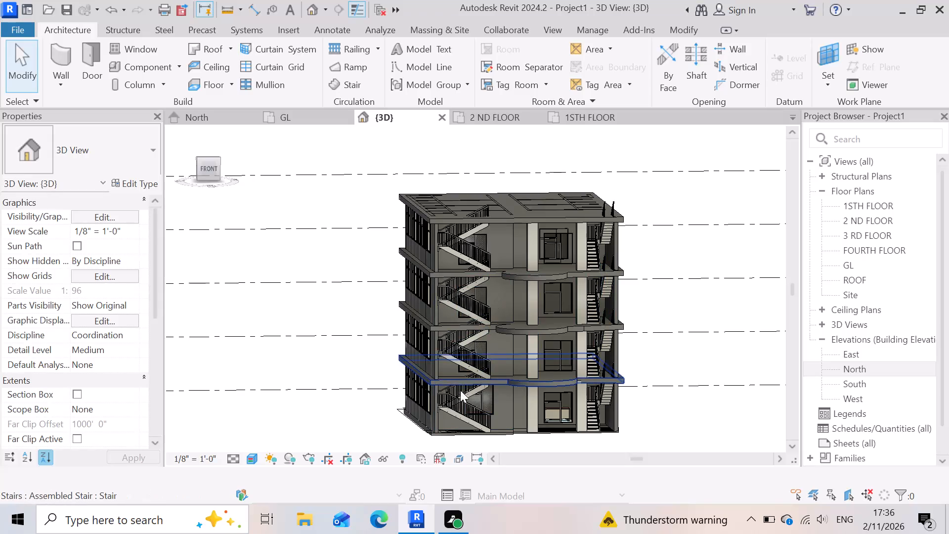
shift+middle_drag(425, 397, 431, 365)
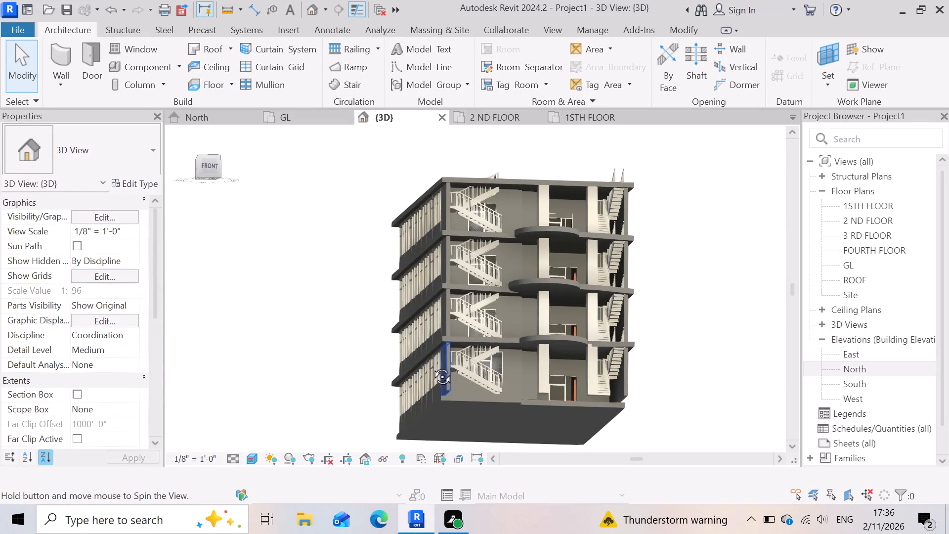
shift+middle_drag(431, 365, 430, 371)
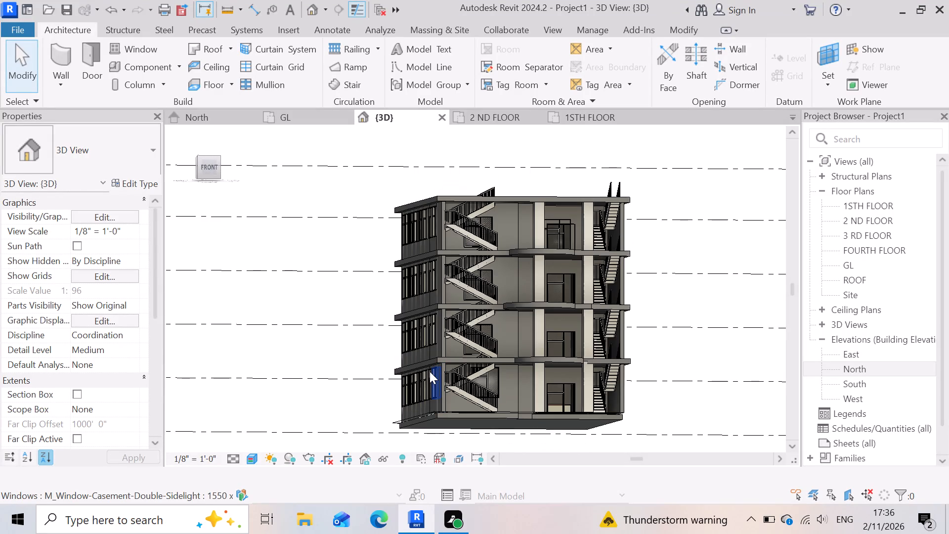
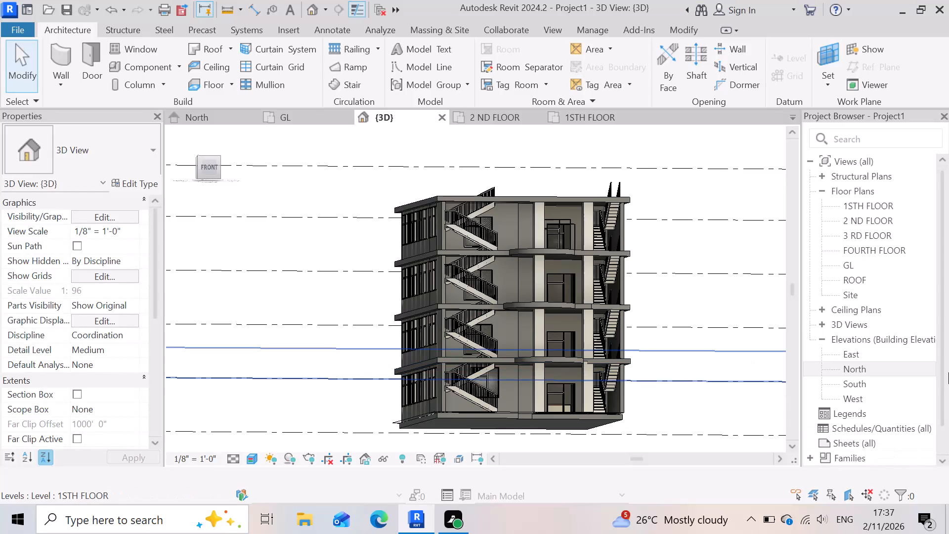
Examine the four-storey building in 3D from the front and above, checking the stairs, floor slabs and interior fronts.
scroll(503, 317, down, 3)
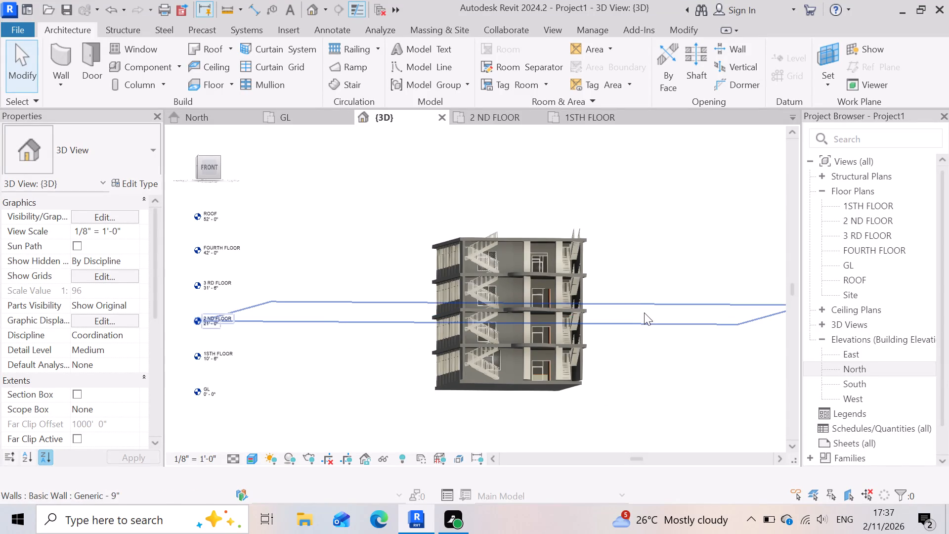
shift+middle_drag(653, 292, 645, 322)
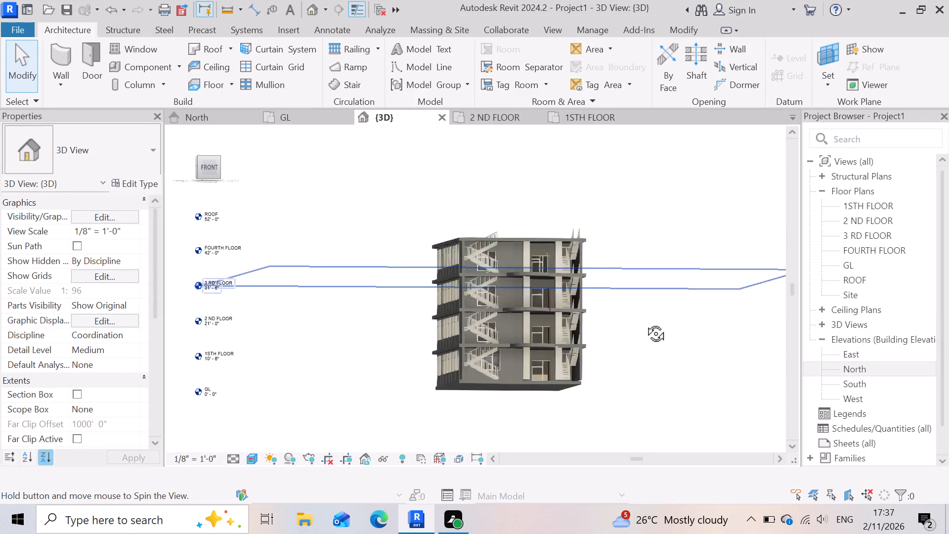
shift+middle_drag(645, 322, 635, 363)
scroll(635, 363, down, 1)
scroll(445, 300, up, 3)
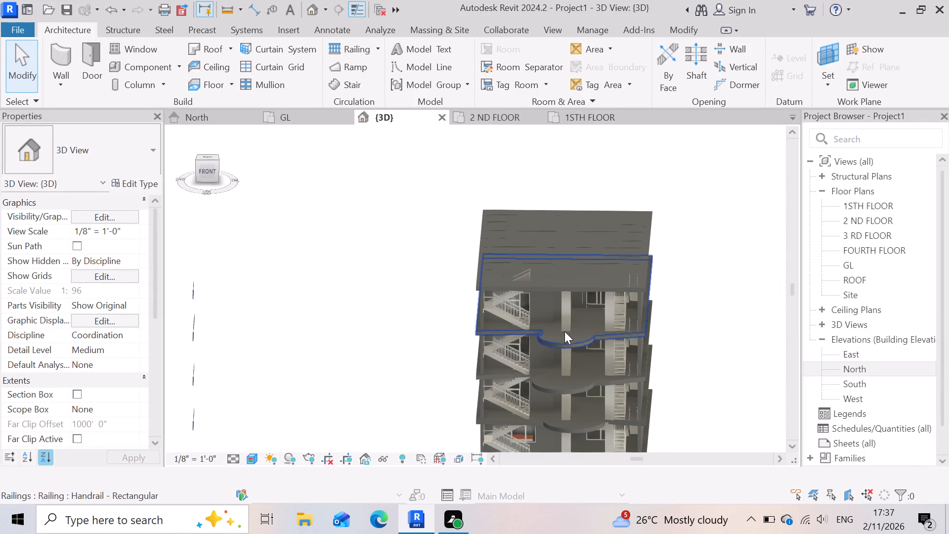
scroll(569, 315, up, 3)
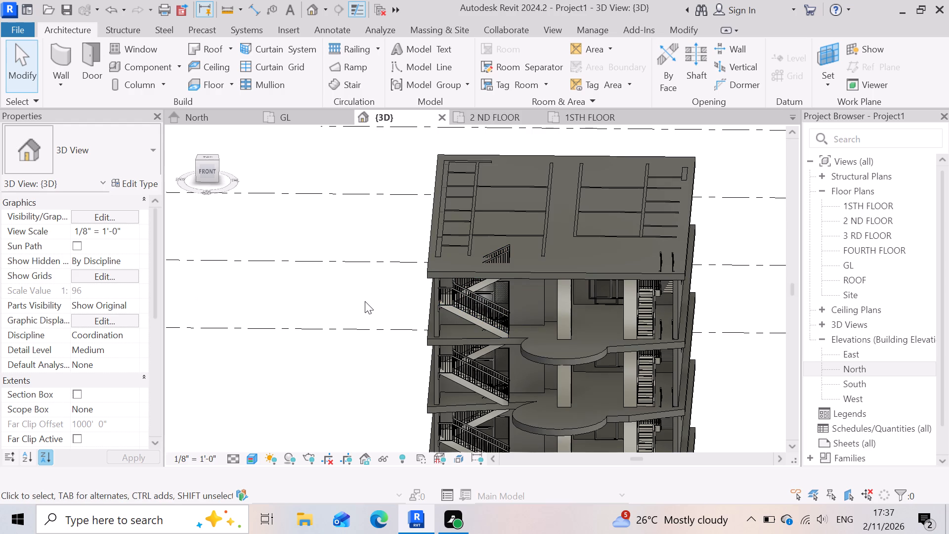
shift+middle_drag(401, 335, 402, 334)
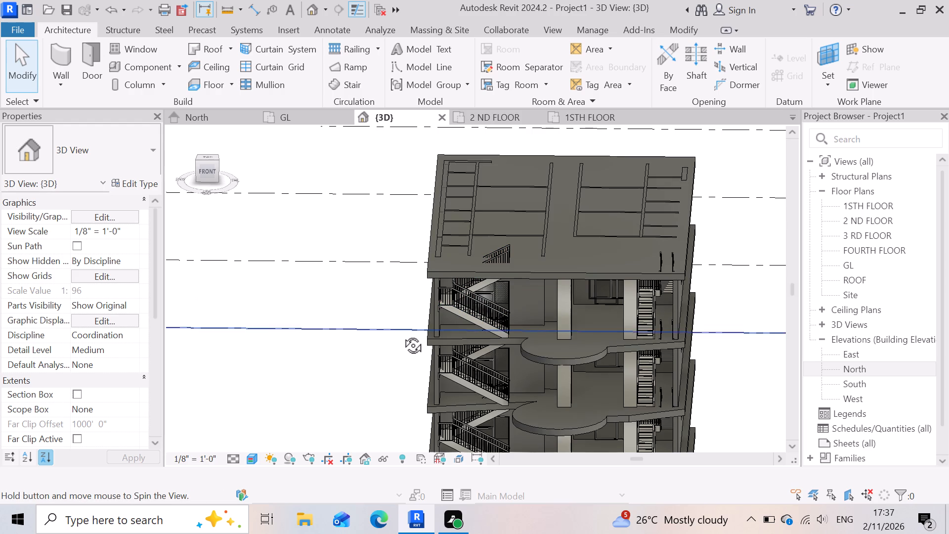
shift+middle_drag(402, 334, 411, 307)
shift+scroll(403, 332, up, 1)
scroll(501, 262, up, 3)
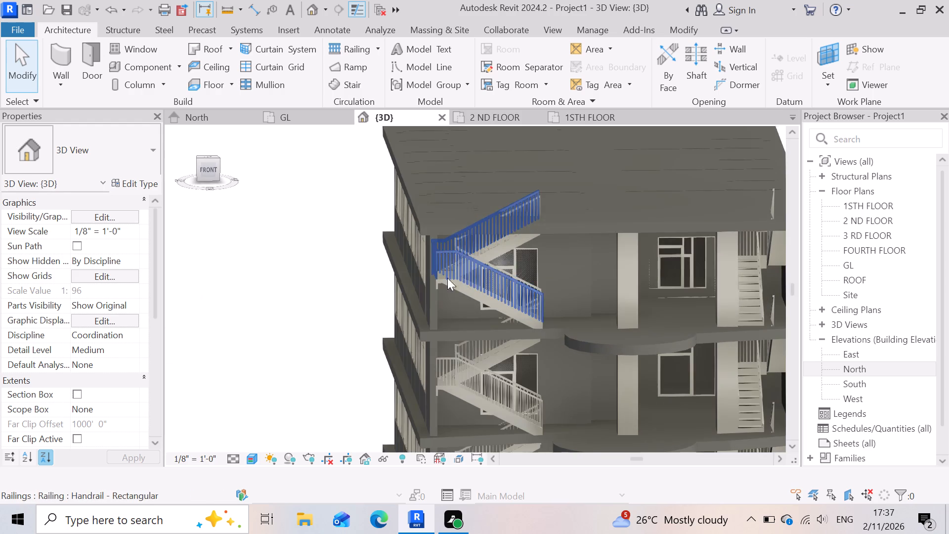
scroll(526, 371, down, 2)
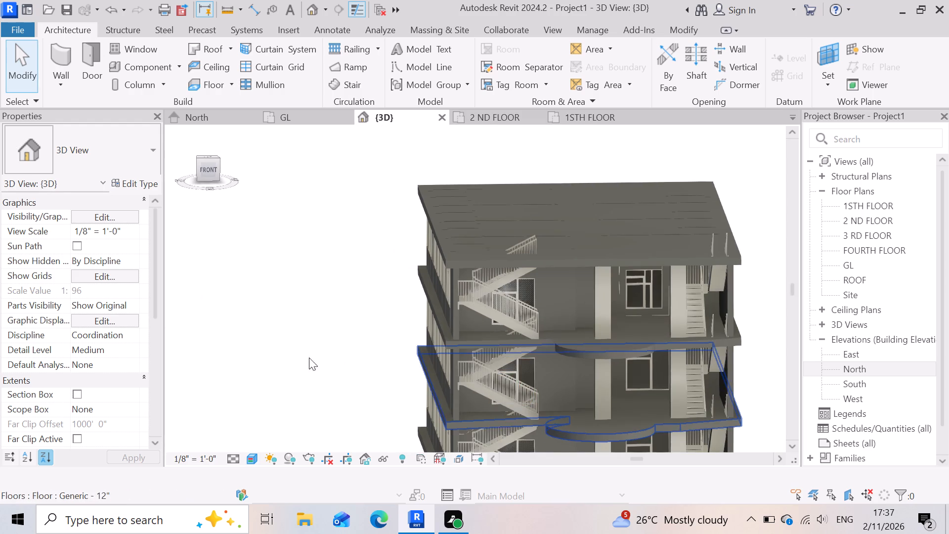
scroll(537, 365, down, 2)
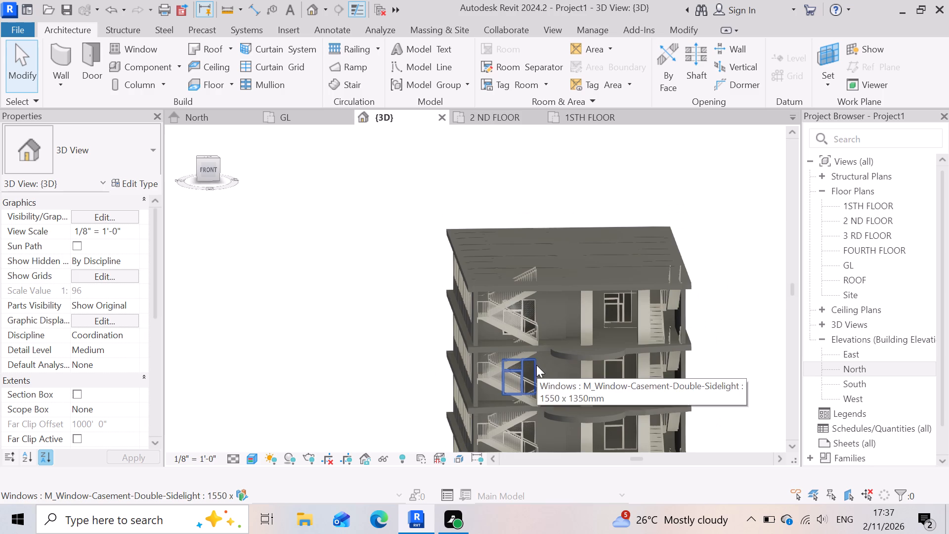
scroll(549, 341, down, 2)
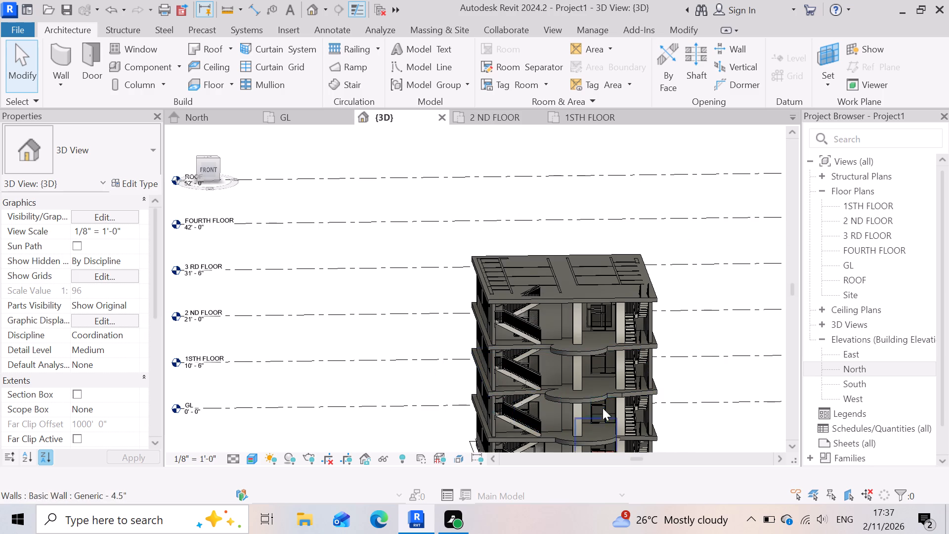
scroll(605, 399, up, 2)
scroll(577, 343, down, 2)
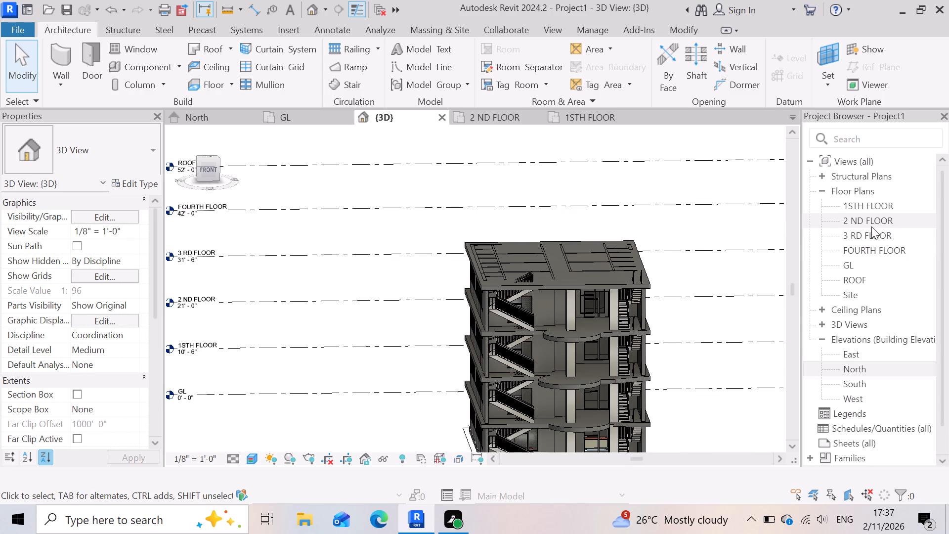
Open the GL floor plan at the area marked SHIFT, leaving the project unsaved.
double_click(868, 263)
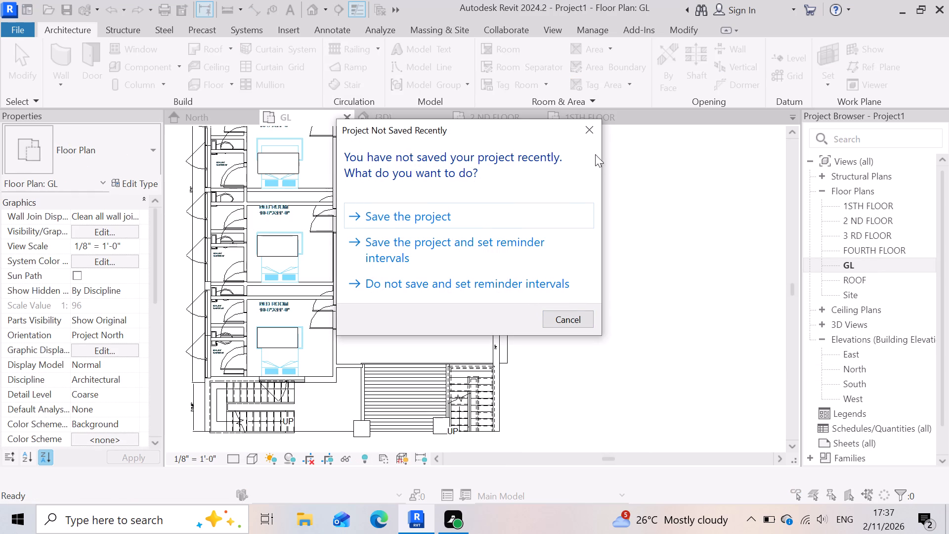
click(589, 135)
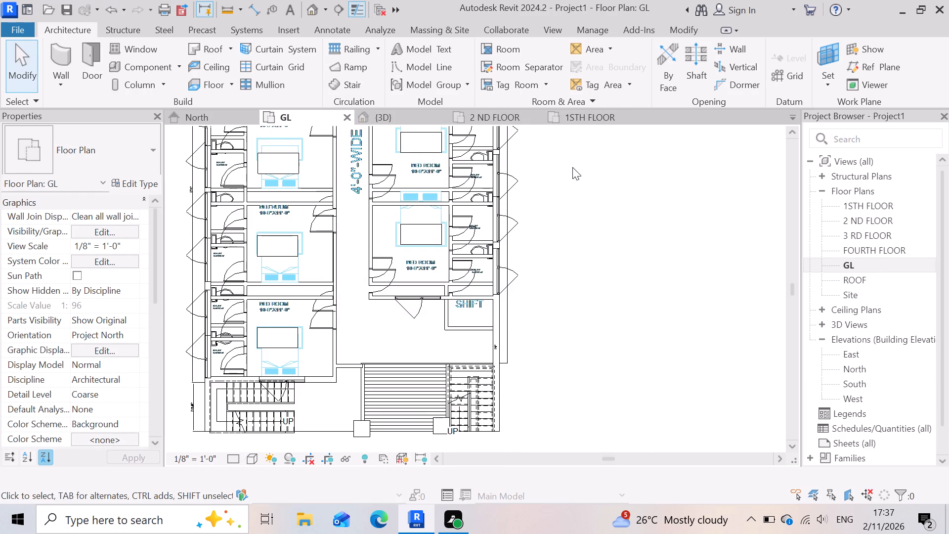
scroll(594, 367, down, 4)
scroll(493, 346, up, 12)
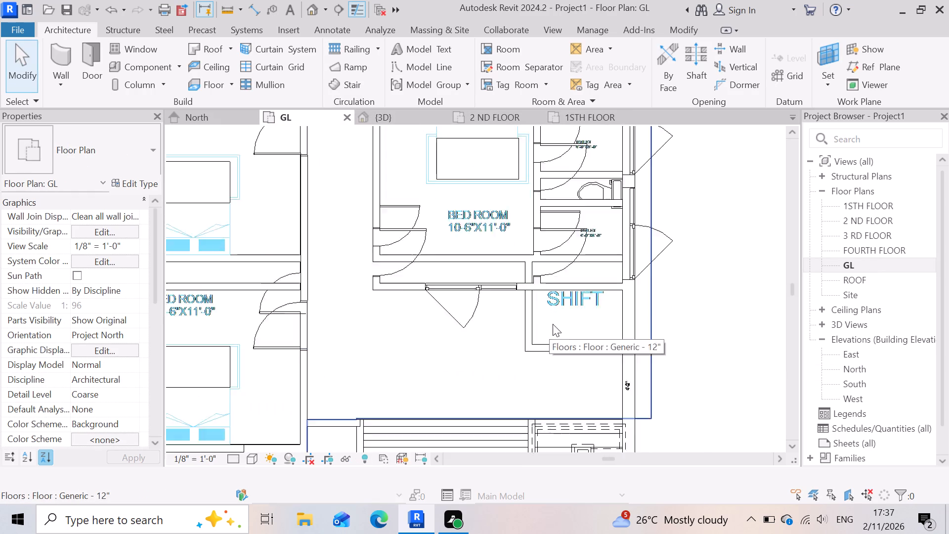
scroll(553, 324, up, 4)
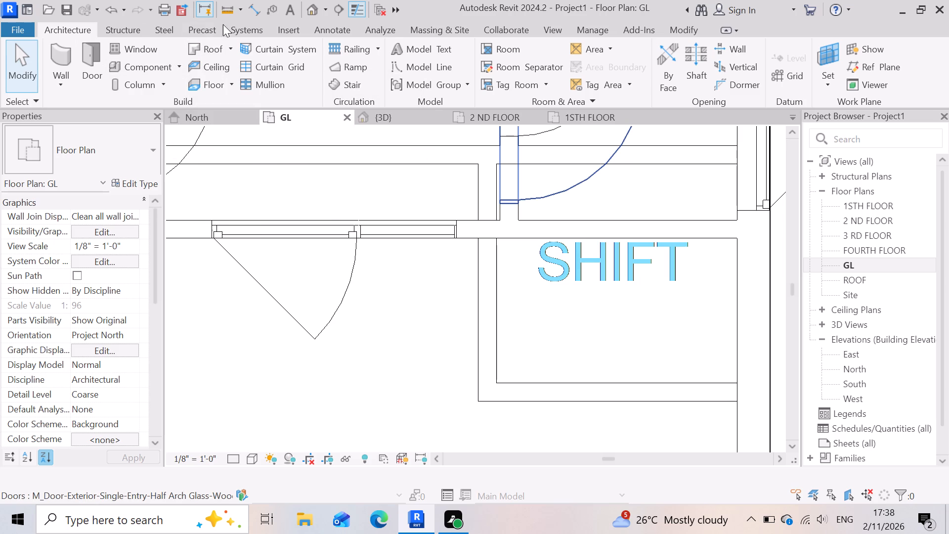
Draw a Generic - 5" wall about 3'-9" long from the bedroom wall down the SHIFT area's left edge, up to level 1STH FLOOR.
click(63, 48)
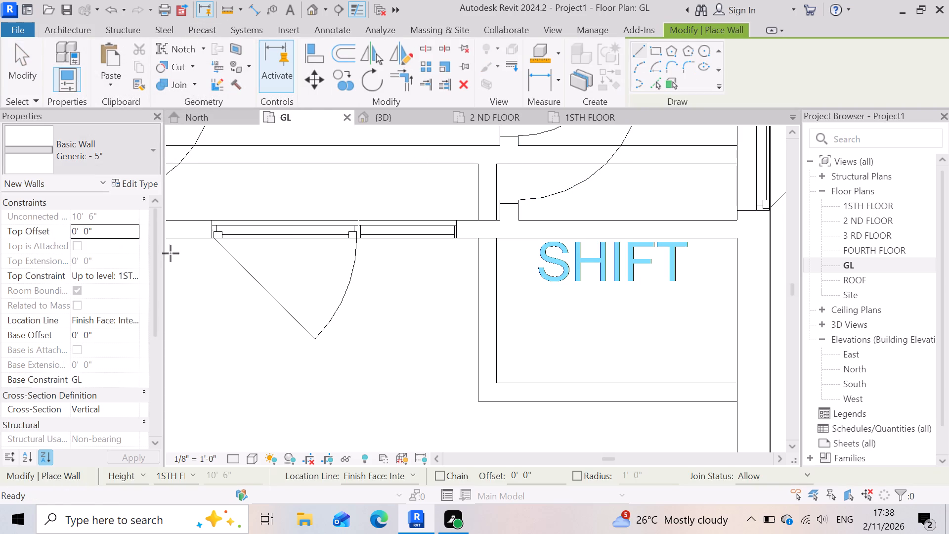
scroll(507, 238, up, 5)
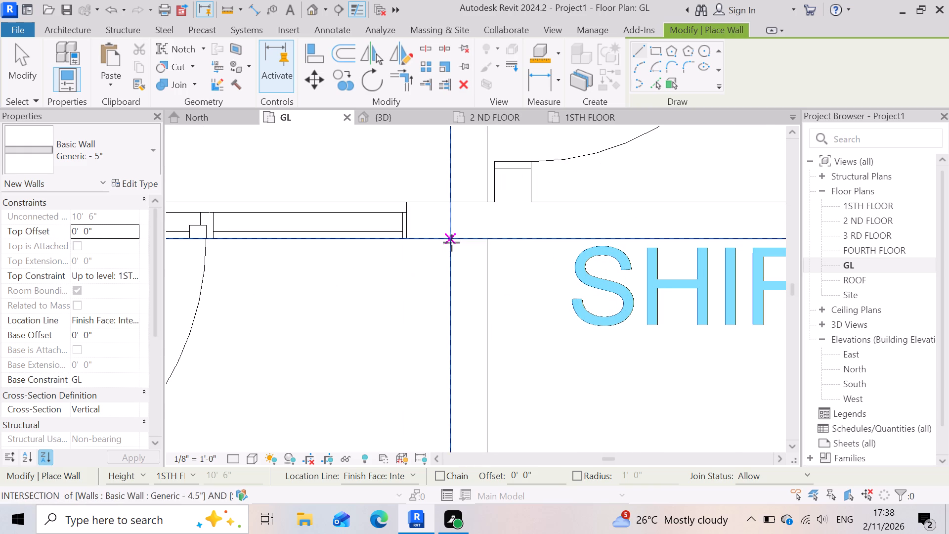
click(452, 243)
scroll(526, 240, down, 4)
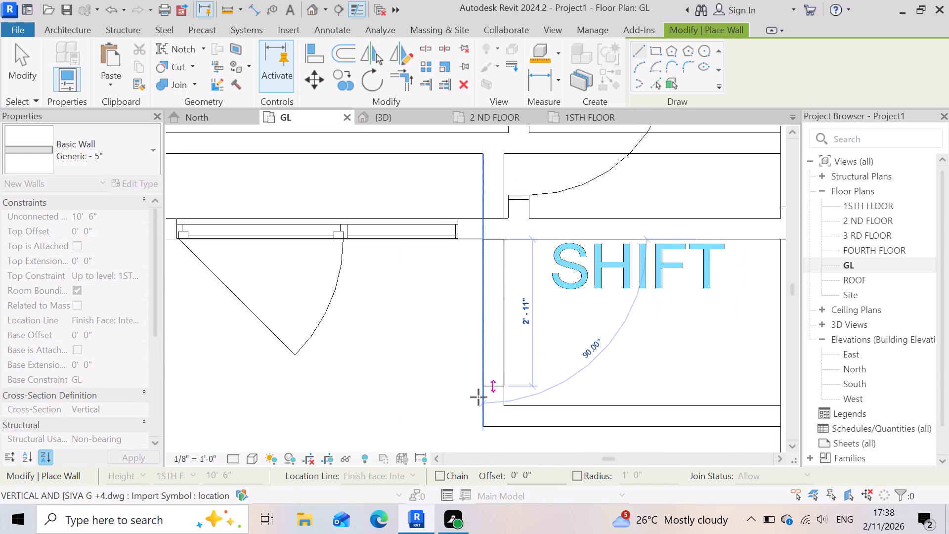
scroll(485, 430, up, 6)
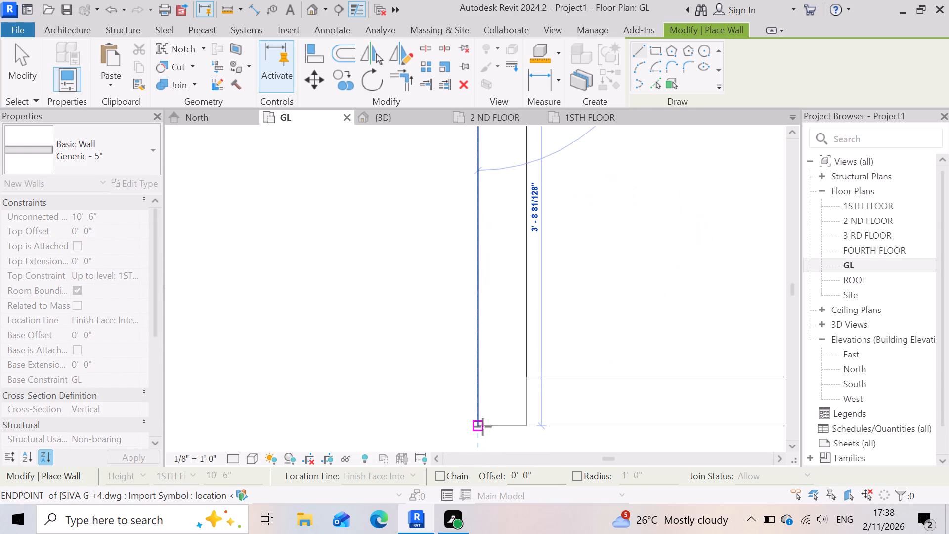
click(483, 427)
scroll(456, 422, down, 3)
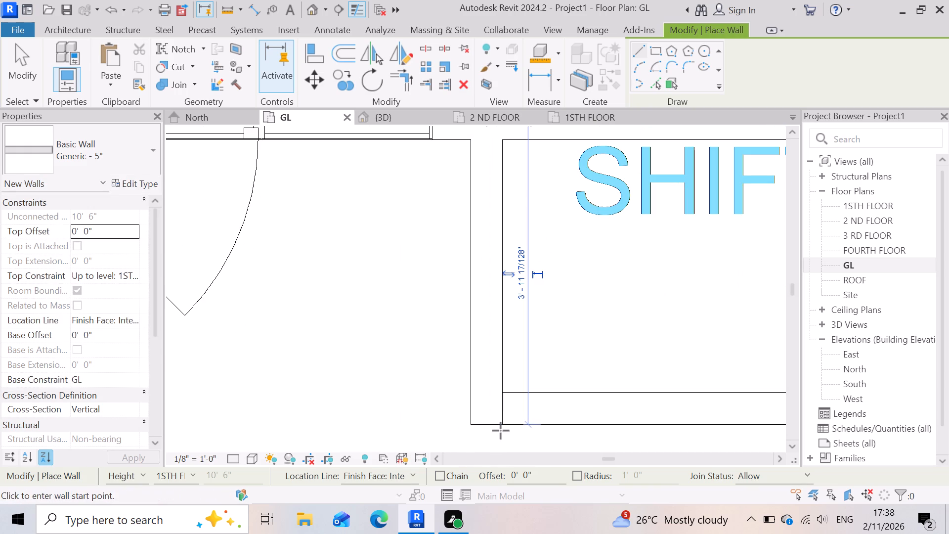
Draw a Generic - 5" wall along the SHIFT area's lower edge, from the left wall's end to the exterior wall.
click(502, 425)
scroll(502, 425, down, 4)
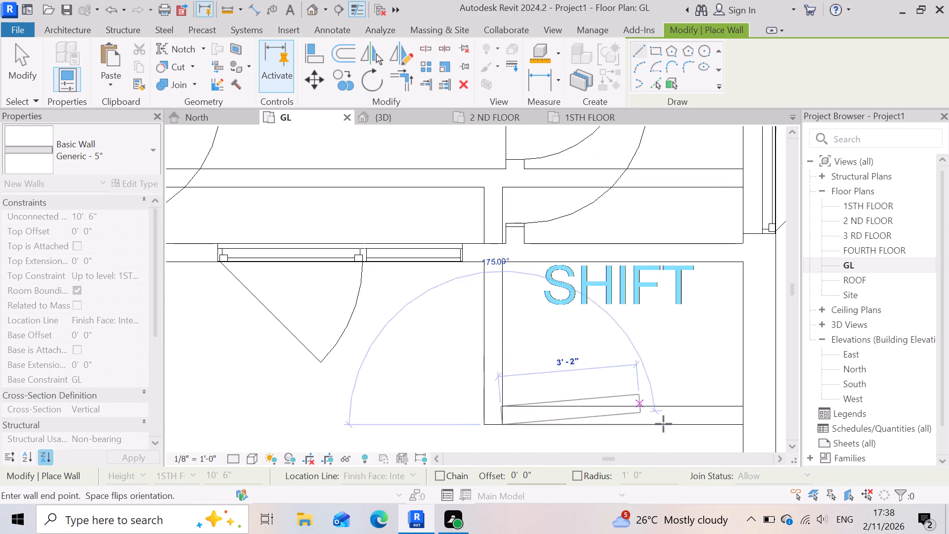
scroll(663, 422, down, 3)
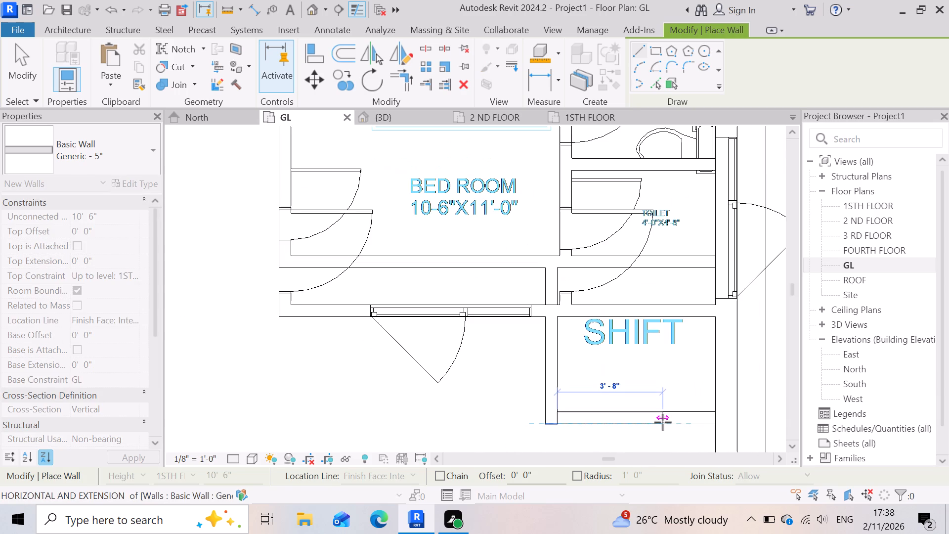
scroll(663, 422, up, 3)
scroll(663, 422, down, 3)
scroll(688, 421, up, 4)
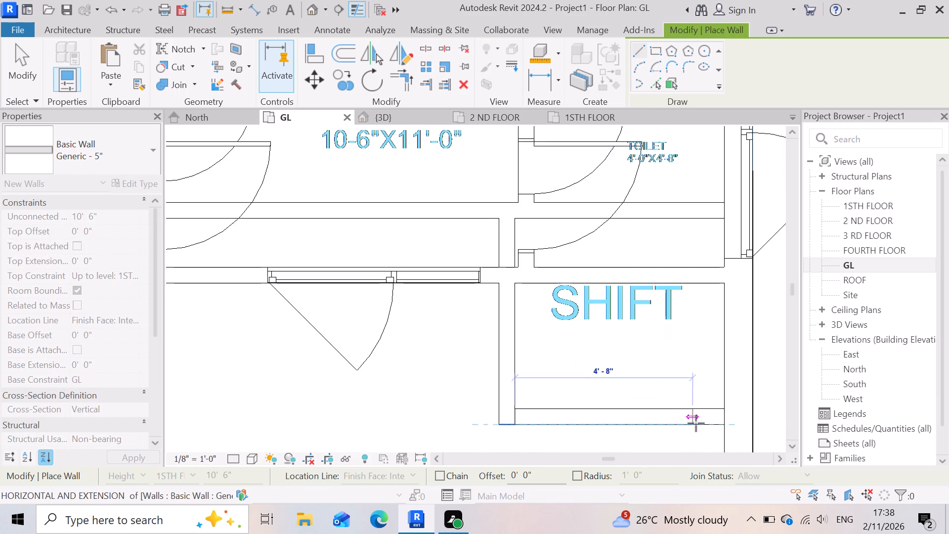
scroll(696, 423, up, 1)
click(741, 426)
scroll(721, 431, down, 5)
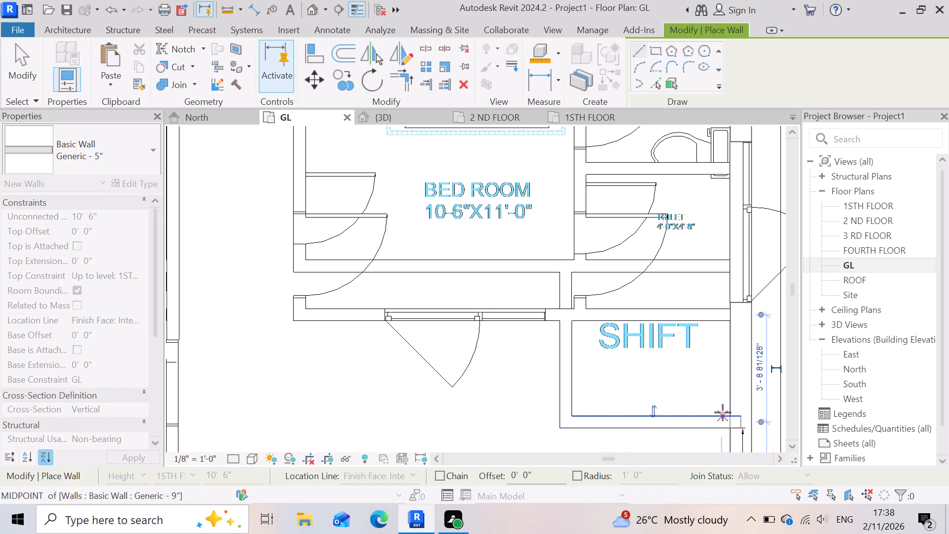
Draw a Generic - 5" wall about 3'-5 1/2" long up the SHIFT area's right edge to the bedroom wall.
click(730, 412)
scroll(730, 412, down, 4)
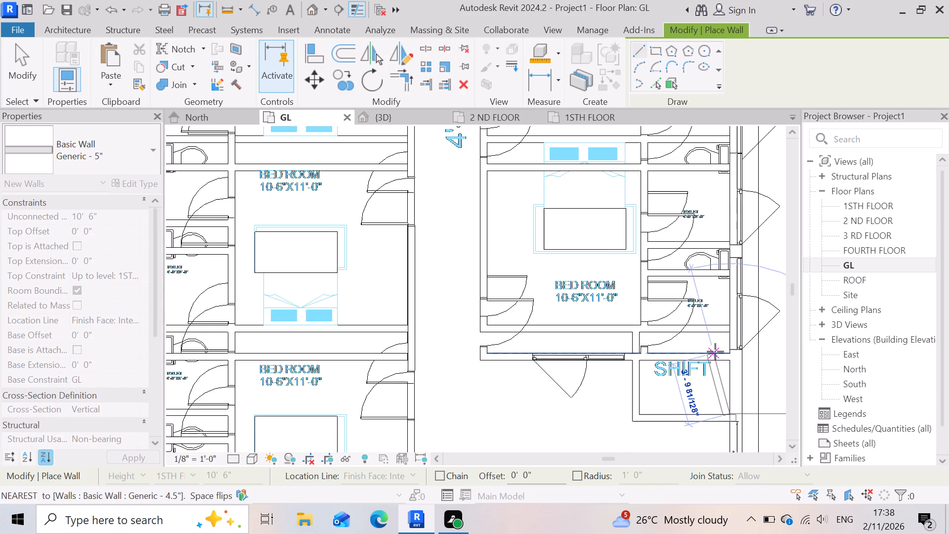
scroll(721, 348, up, 4)
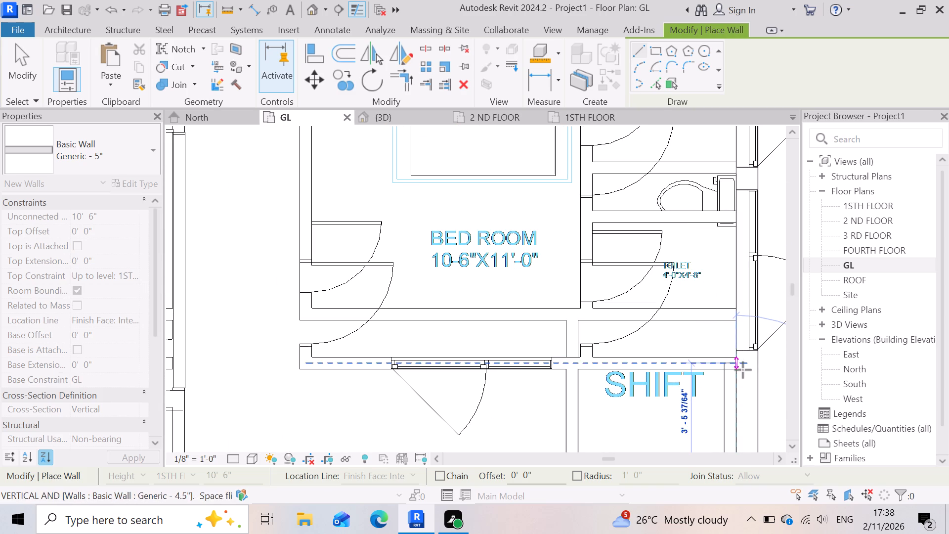
click(742, 372)
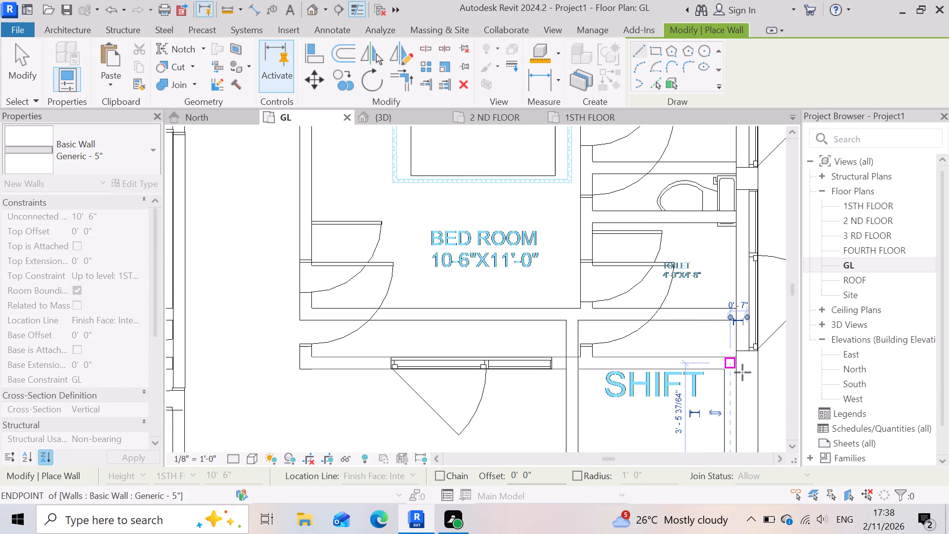
scroll(578, 366, down, 3)
key(Escape)
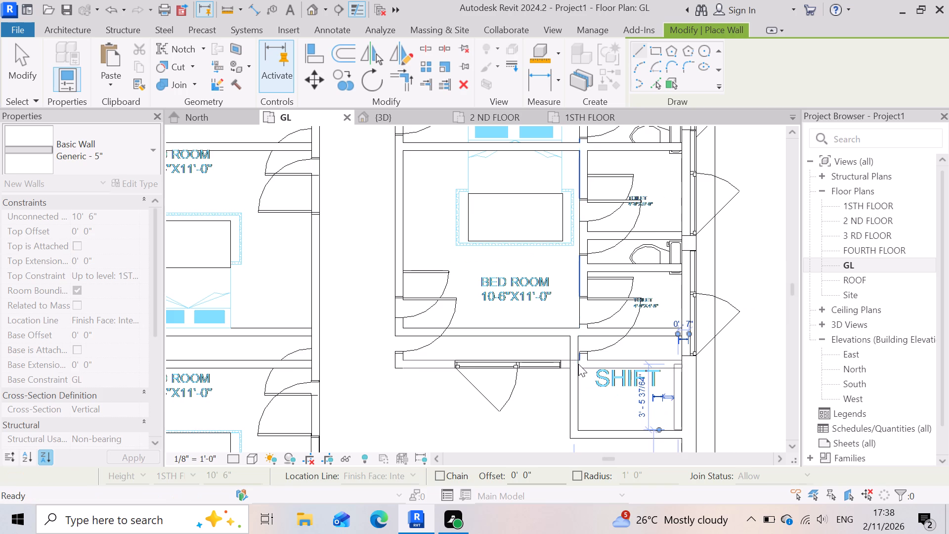
scroll(616, 333, down, 7)
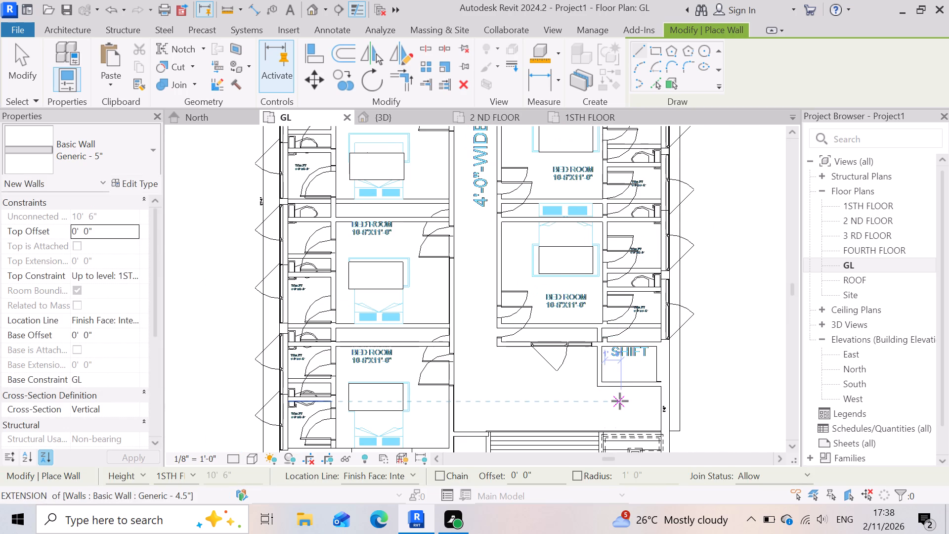
scroll(623, 405, up, 5)
scroll(641, 387, down, 2)
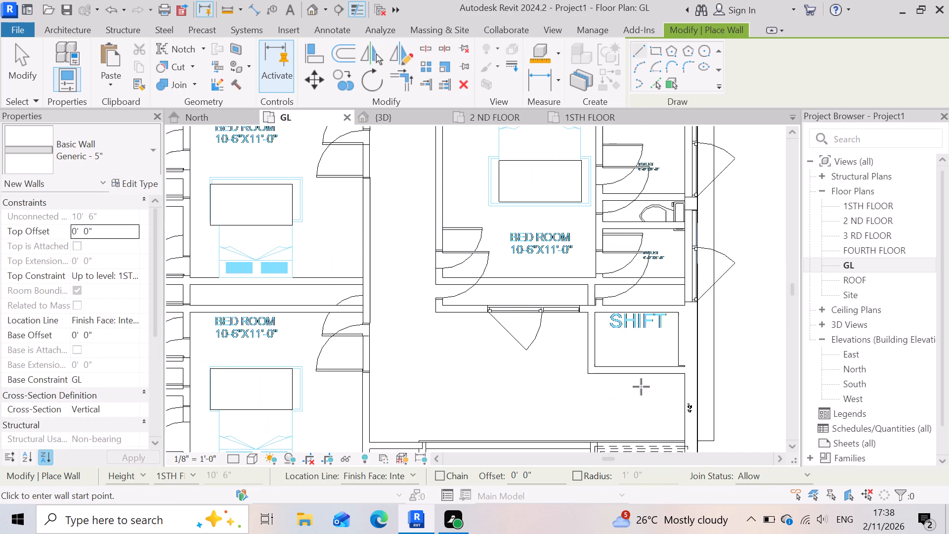
scroll(696, 383, up, 5)
key(Escape)
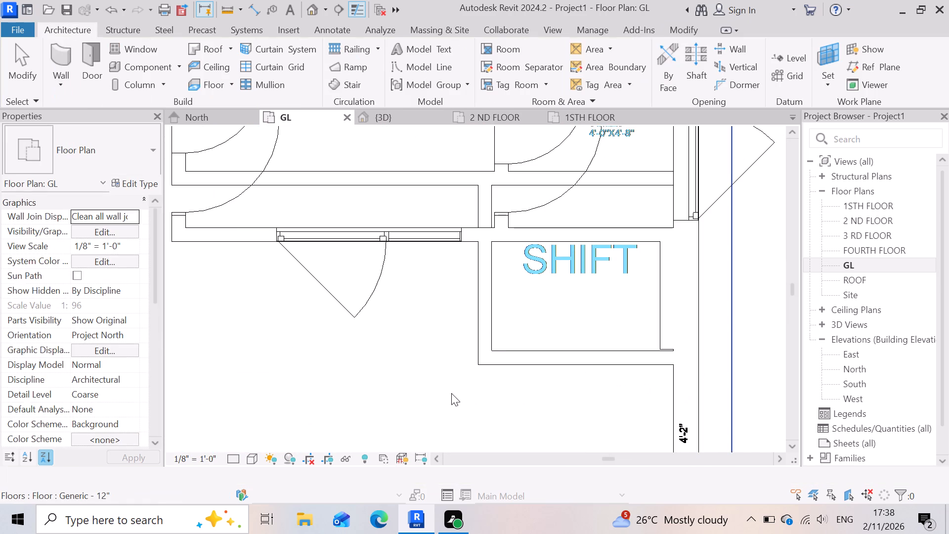
scroll(535, 373, down, 3)
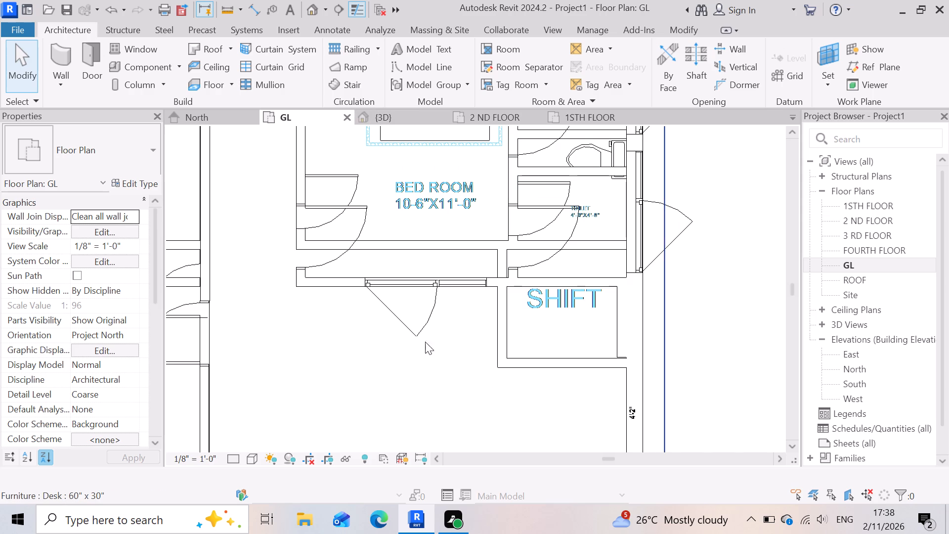
scroll(506, 414, down, 1)
key(Escape)
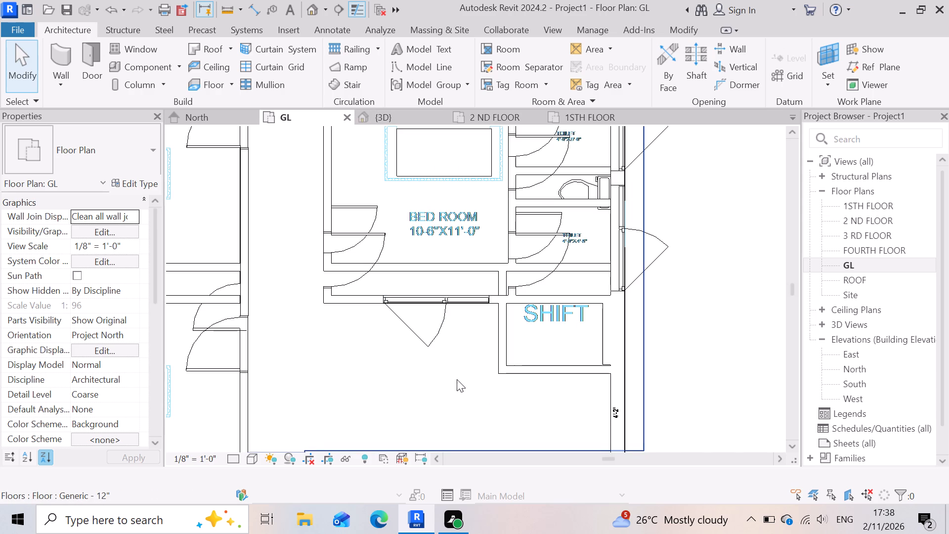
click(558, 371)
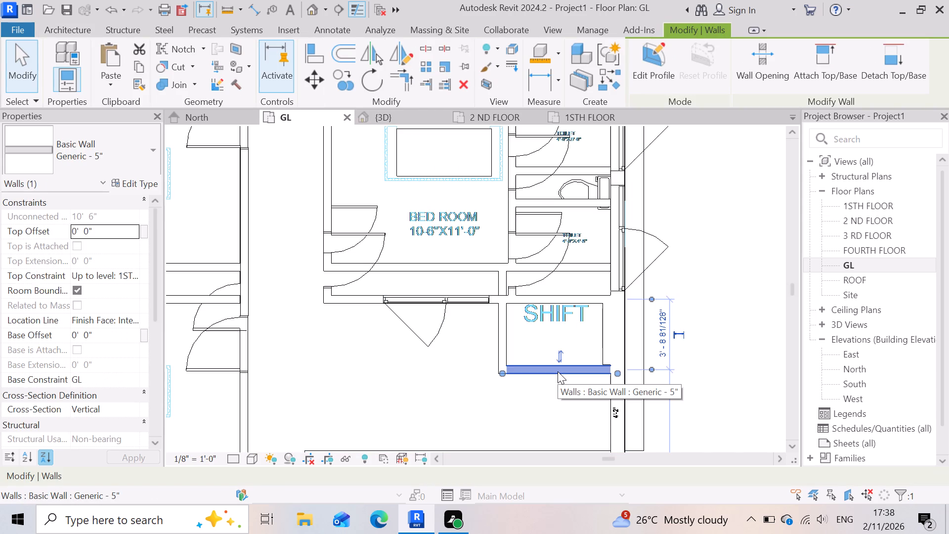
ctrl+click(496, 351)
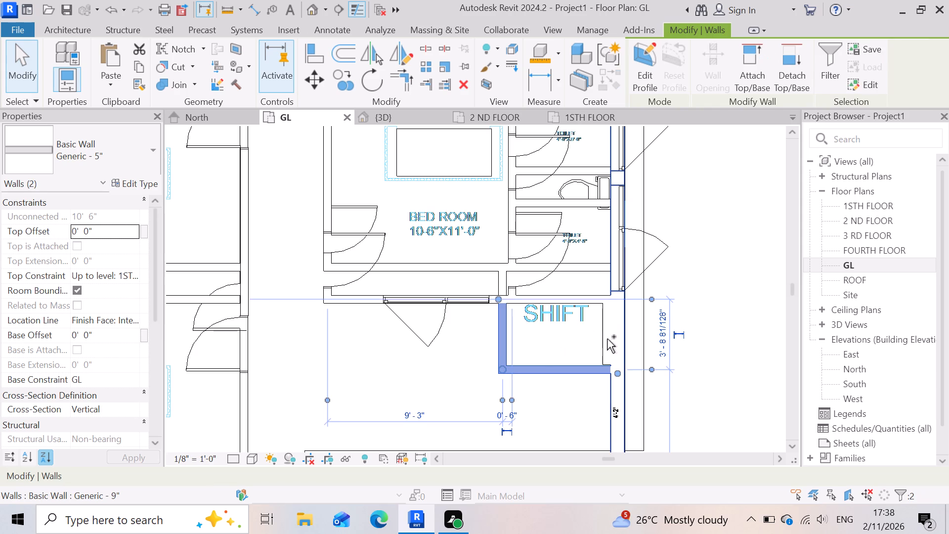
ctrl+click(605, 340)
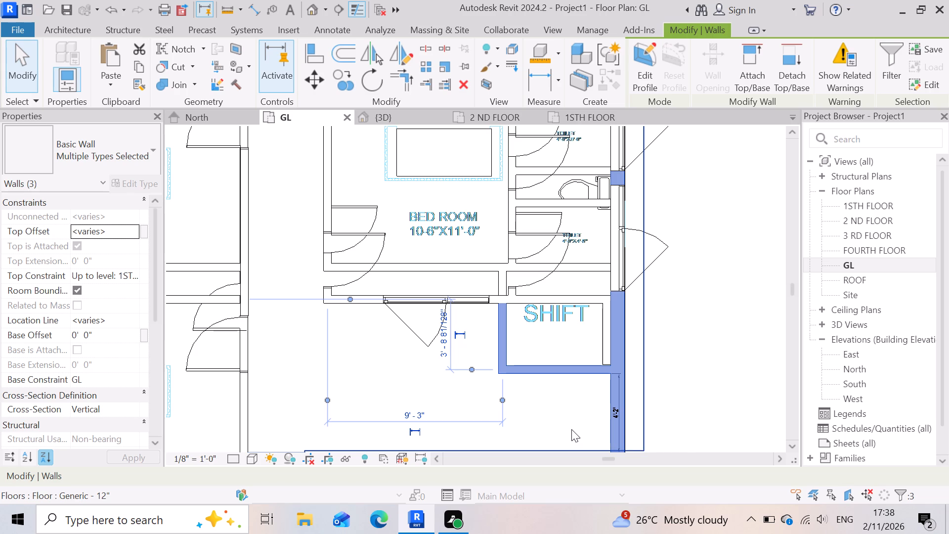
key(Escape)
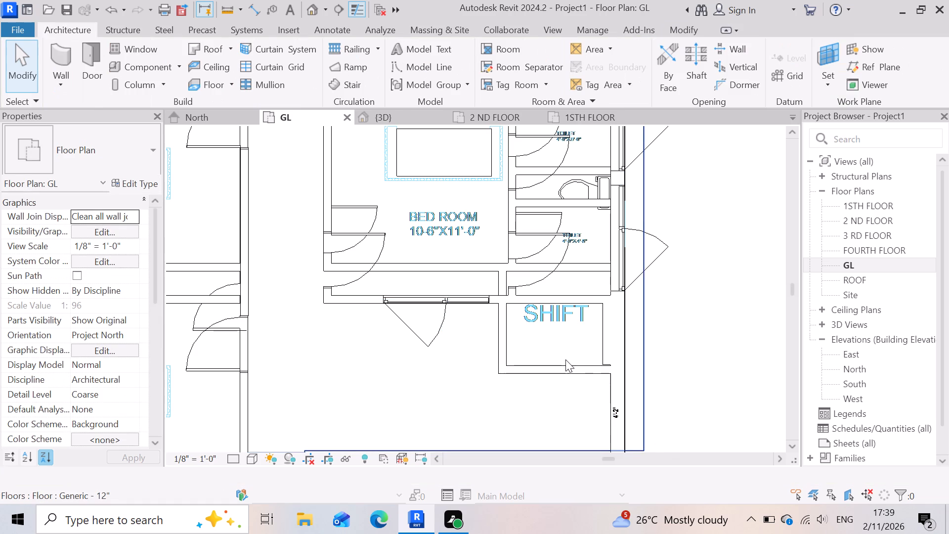
Examine the corner where the SHIFT area's lower and right walls meet the exterior wall on the GL plan.
scroll(565, 359, up, 2)
scroll(688, 390, up, 10)
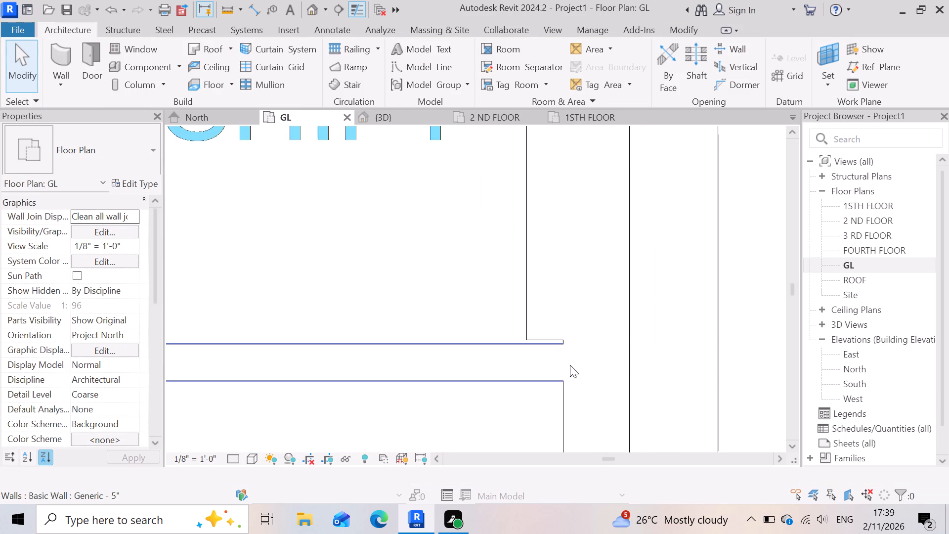
scroll(570, 365, up, 4)
scroll(608, 367, down, 5)
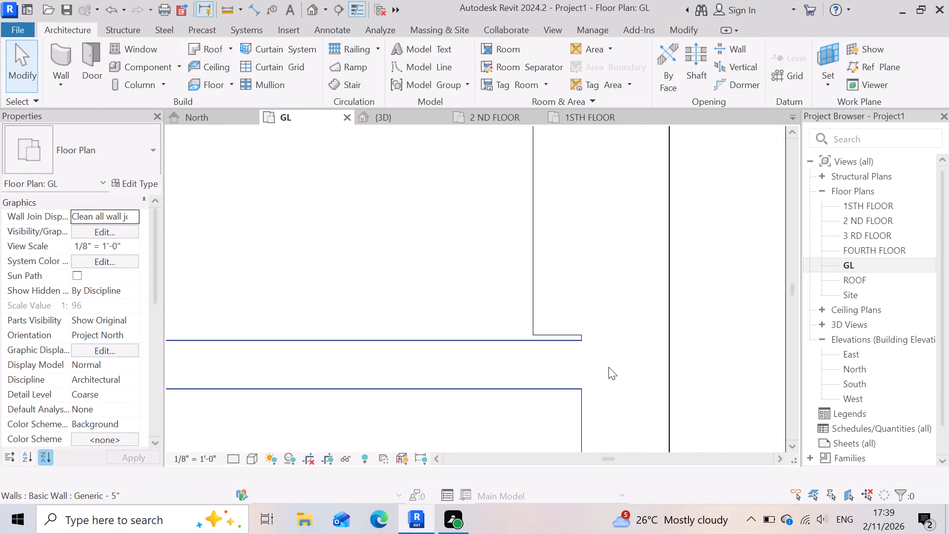
scroll(608, 367, down, 6)
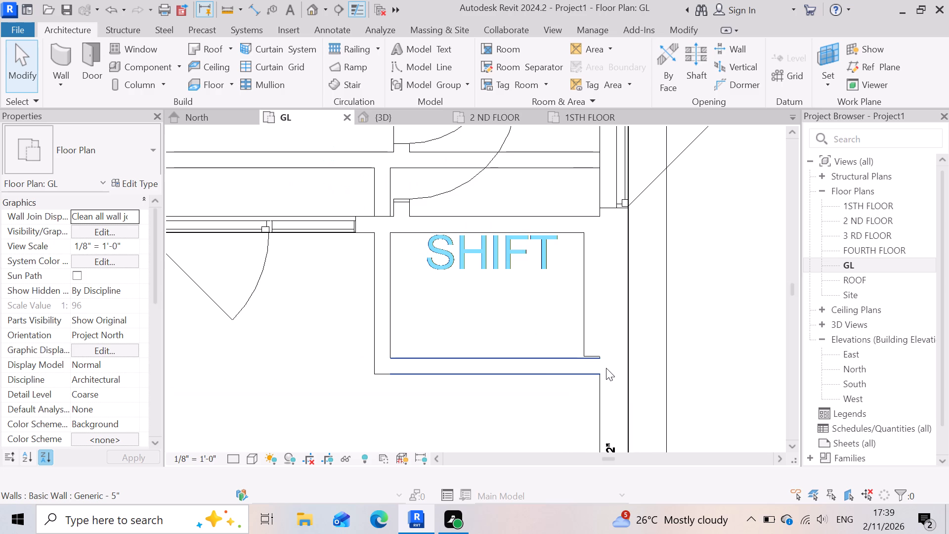
scroll(540, 391, up, 3)
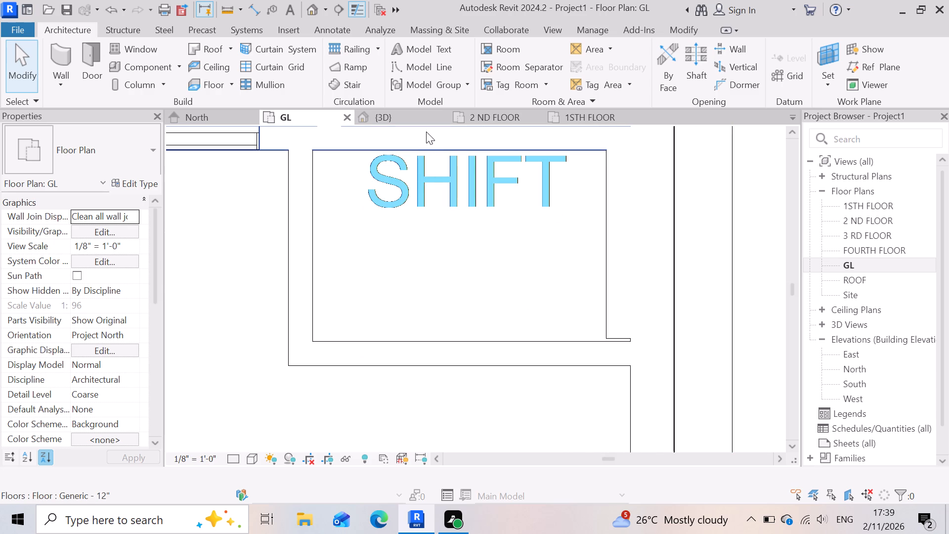
Open the 3D view and examine the front of the building around the ground storey.
click(418, 122)
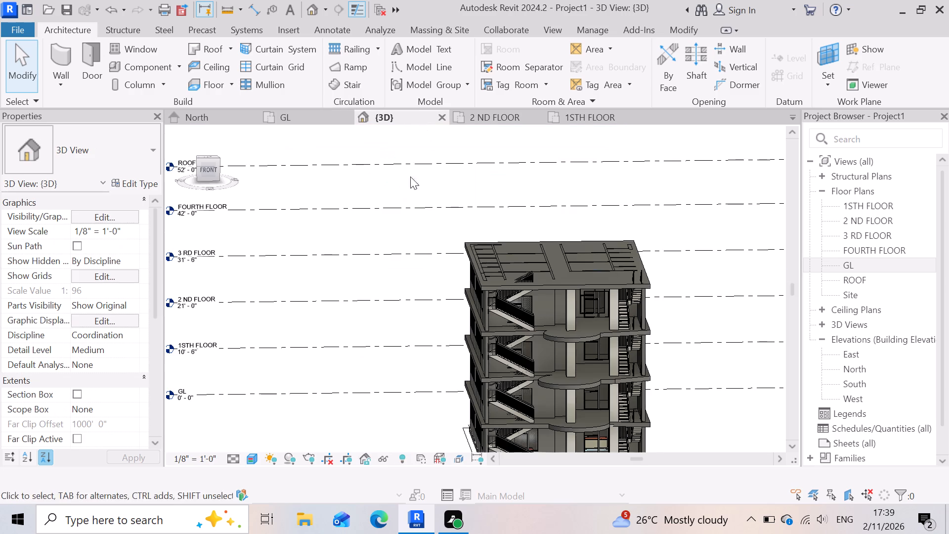
scroll(514, 275, down, 3)
scroll(499, 378, up, 3)
scroll(575, 421, up, 2)
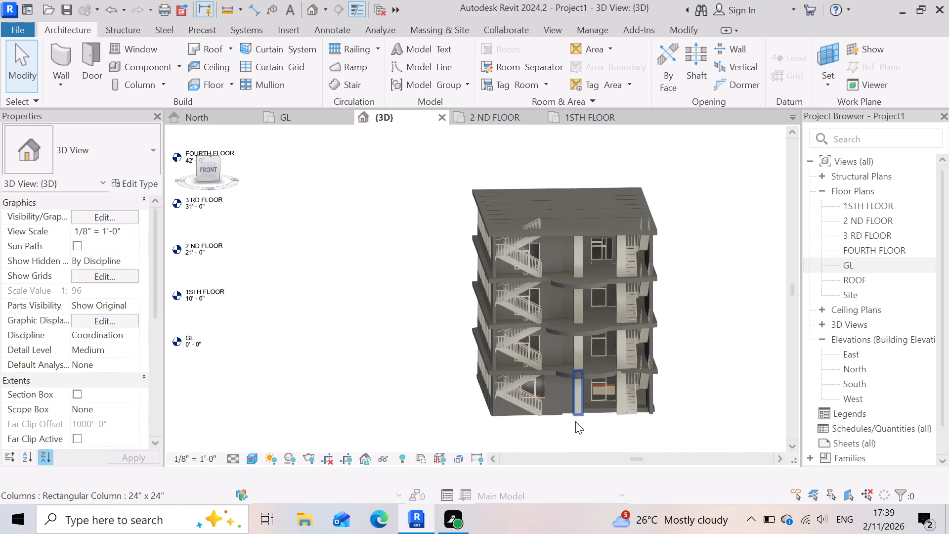
scroll(575, 421, up, 2)
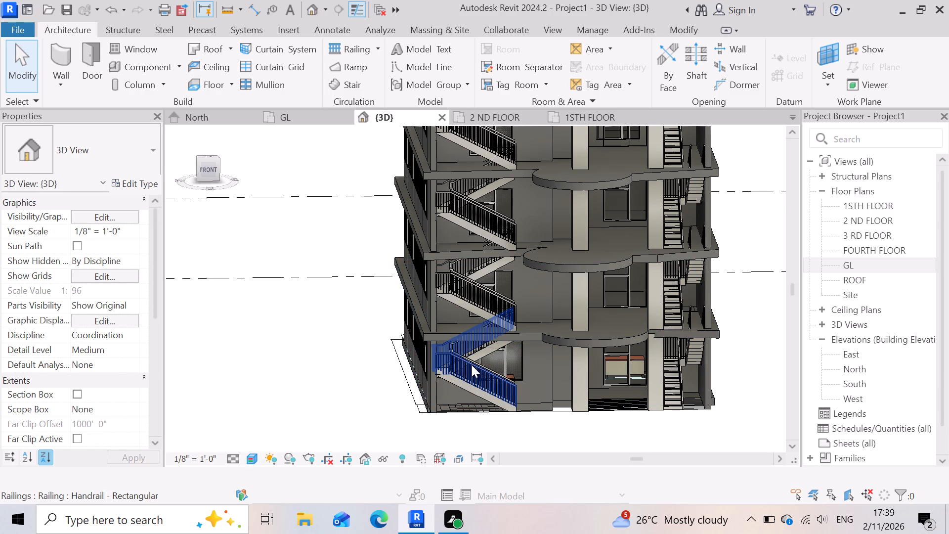
scroll(413, 374, up, 3)
scroll(417, 371, down, 3)
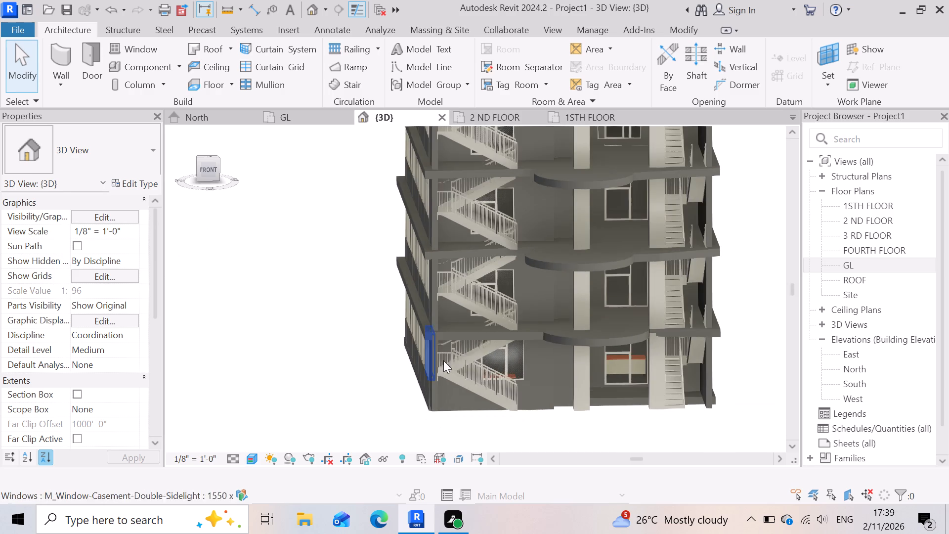
scroll(488, 355, down, 5)
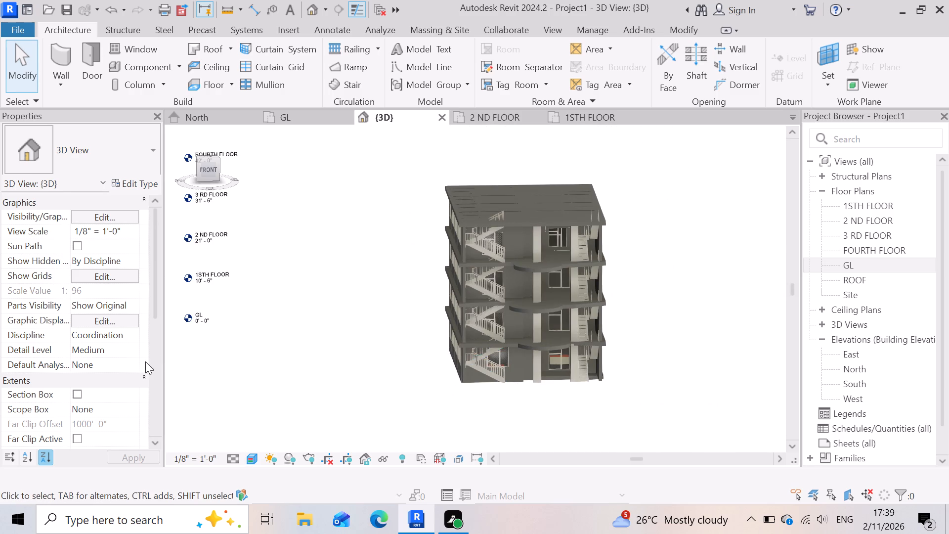
shift+middle_drag(245, 345, 247, 330)
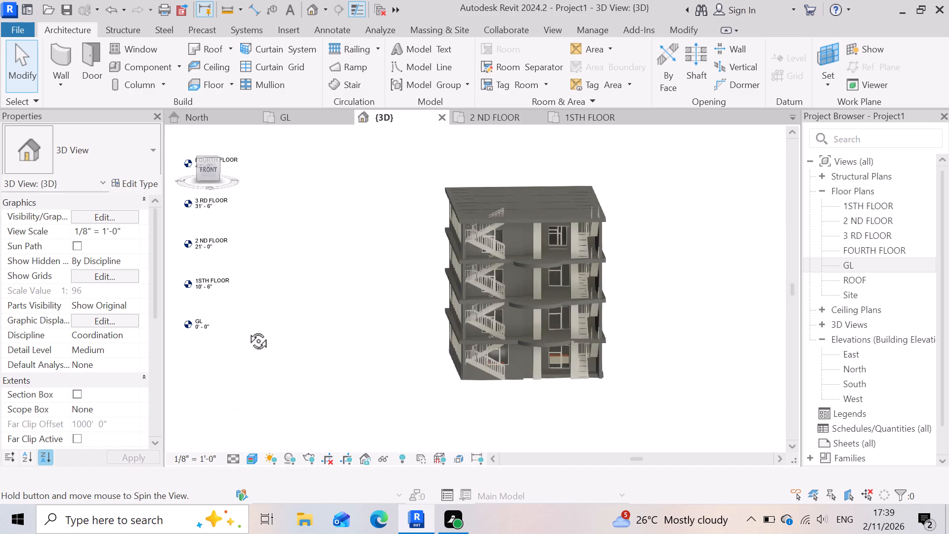
shift+middle_drag(247, 330, 248, 326)
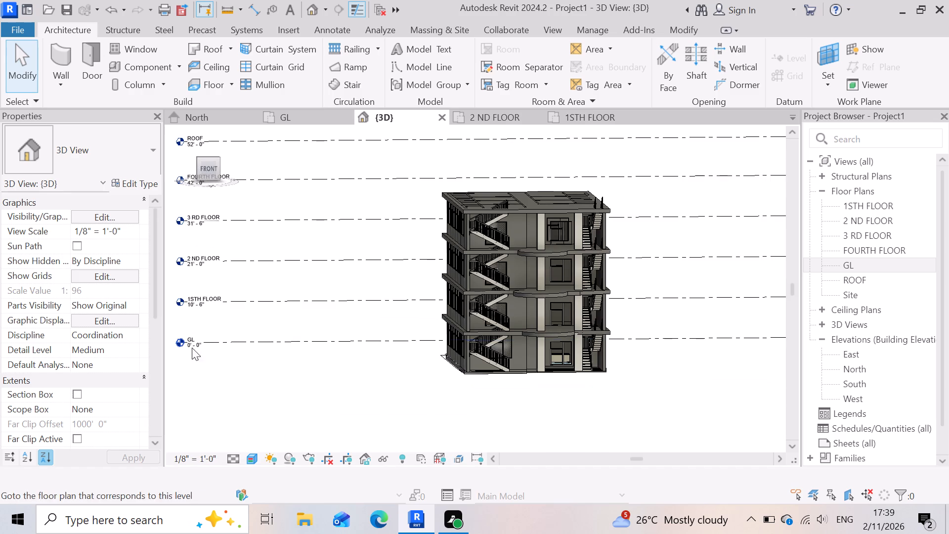
Turn on the section box for the 3D view.
scroll(107, 253, up, 3)
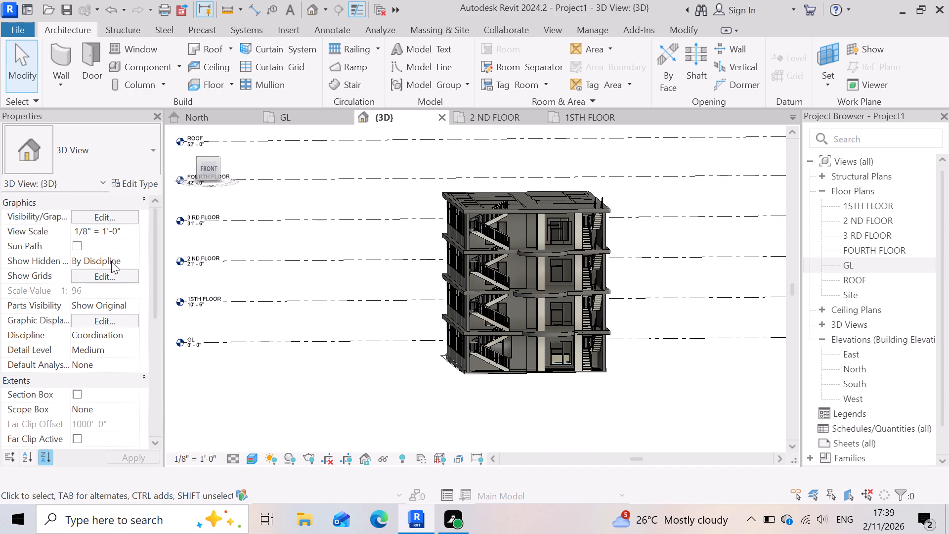
scroll(111, 261, up, 3)
scroll(98, 362, down, 2)
scroll(99, 362, up, 1)
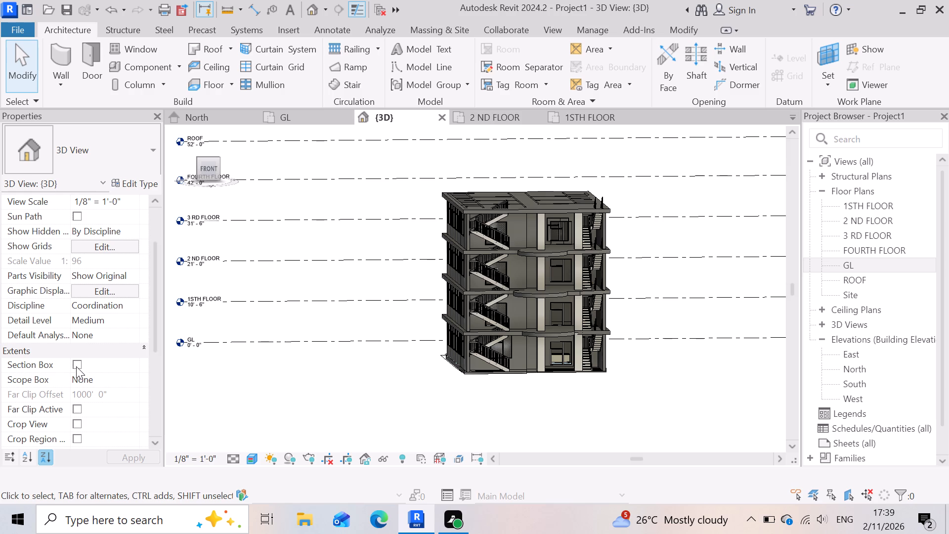
click(76, 366)
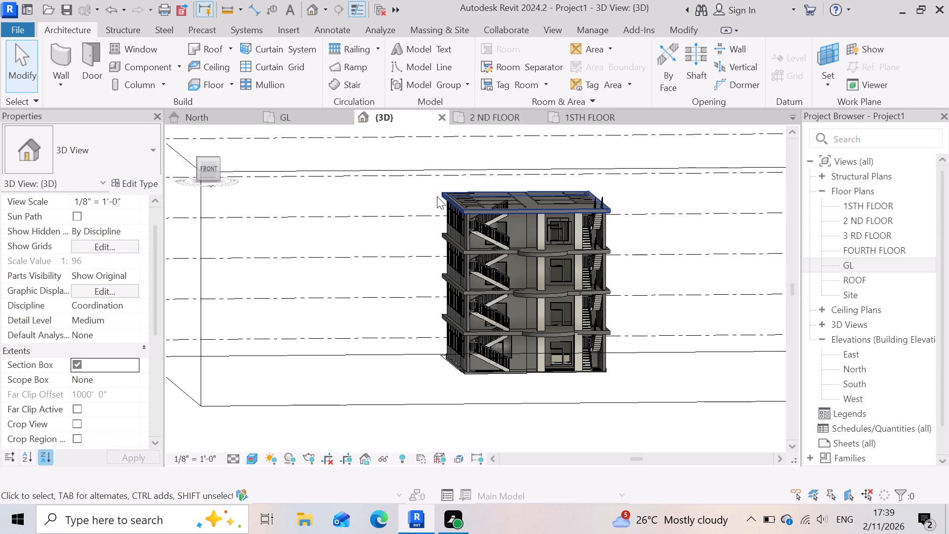
click(405, 196)
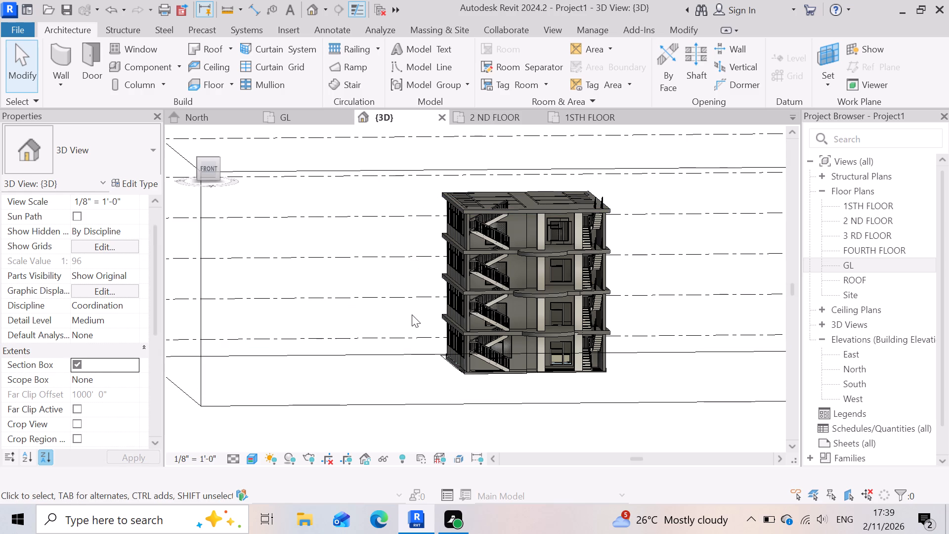
Lower the section box's top face to cut through the storey between 1STH FLOOR and 2 ND FLOOR.
scroll(416, 315, down, 6)
scroll(471, 290, up, 3)
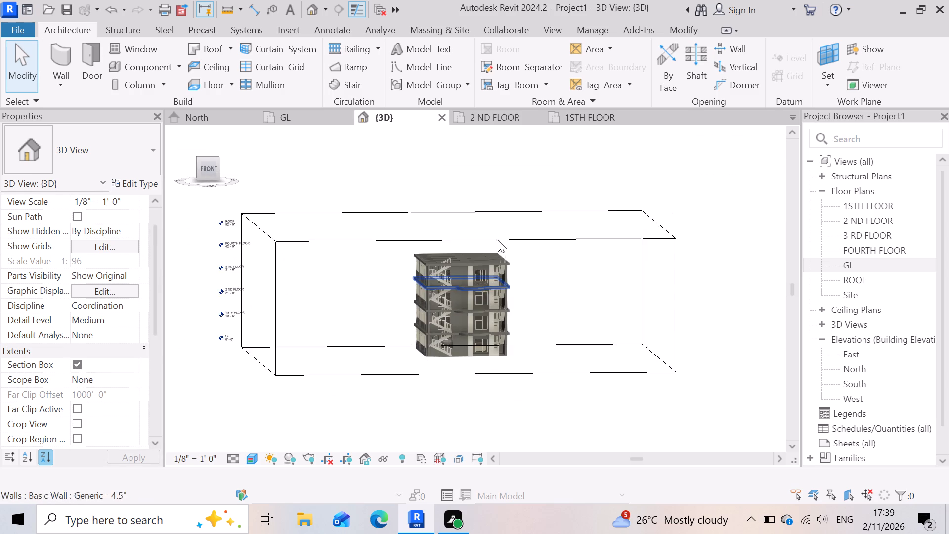
click(502, 236)
scroll(470, 383, up, 1)
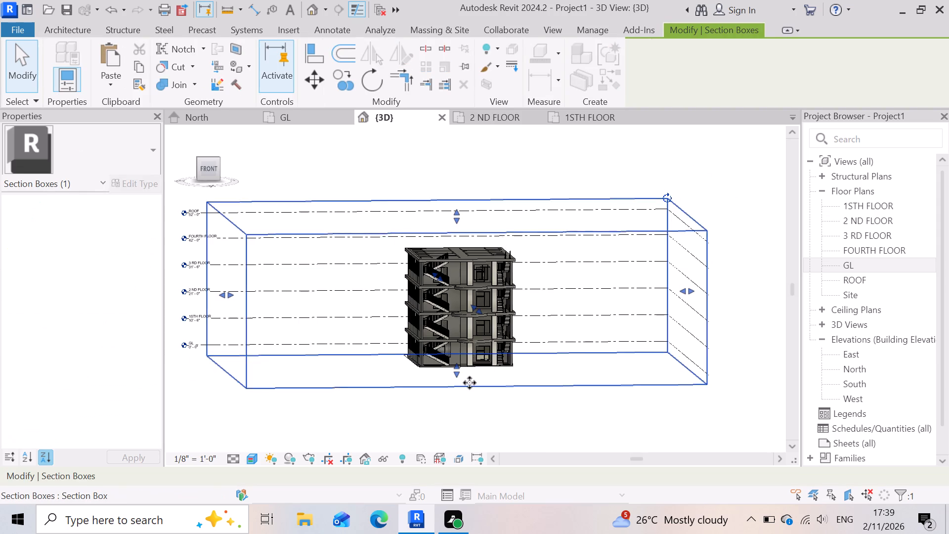
scroll(470, 383, up, 2)
scroll(470, 383, down, 2)
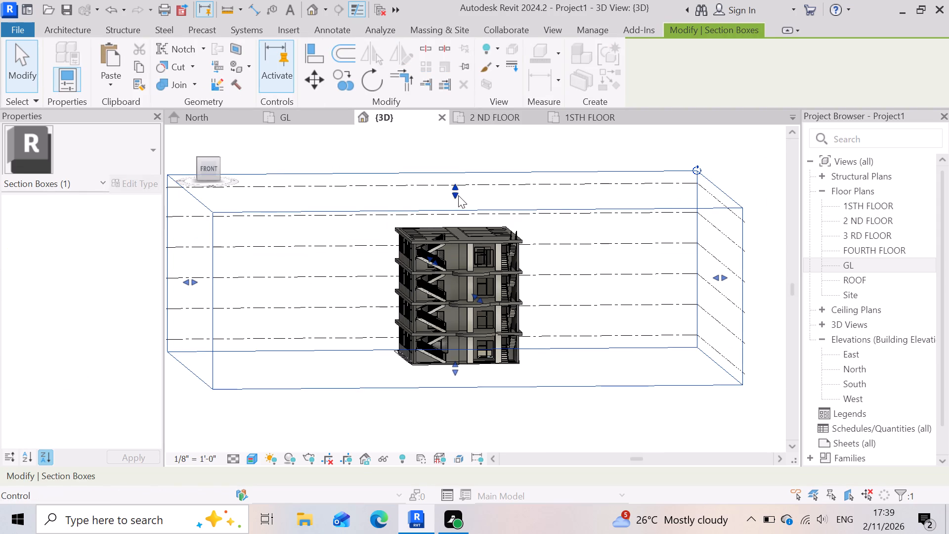
drag(458, 195, 466, 280)
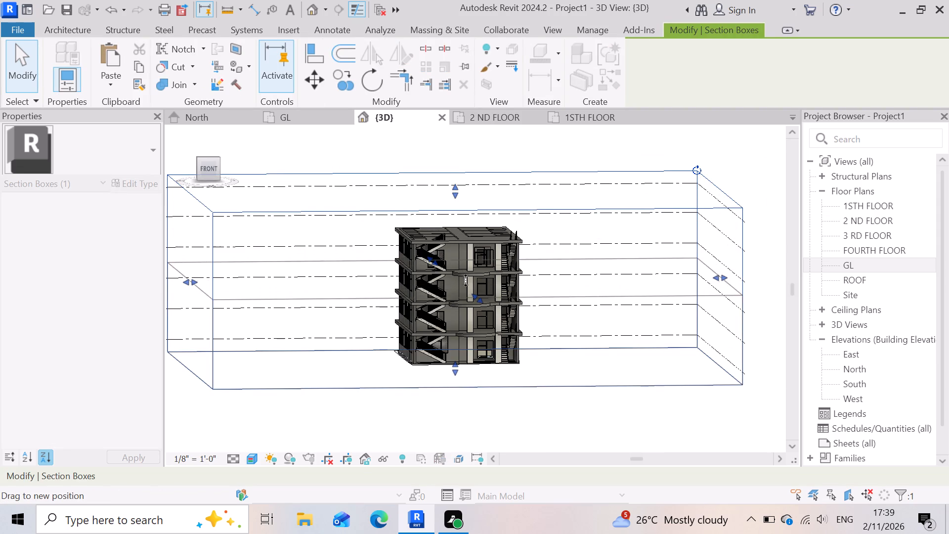
drag(466, 280, 475, 309)
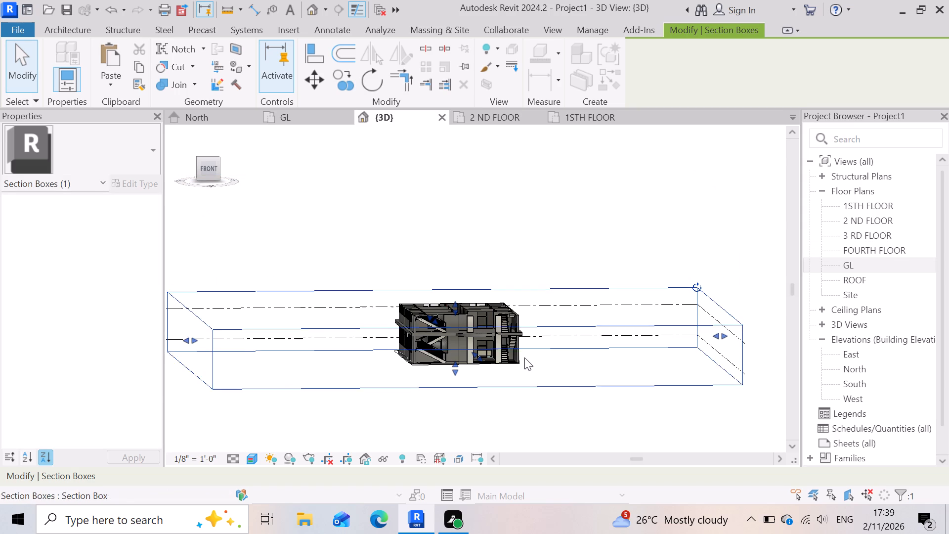
Move the section box down until it cuts through the ground-storey walls just below the 1STH FLOOR slab.
scroll(524, 357, up, 6)
scroll(443, 341, up, 3)
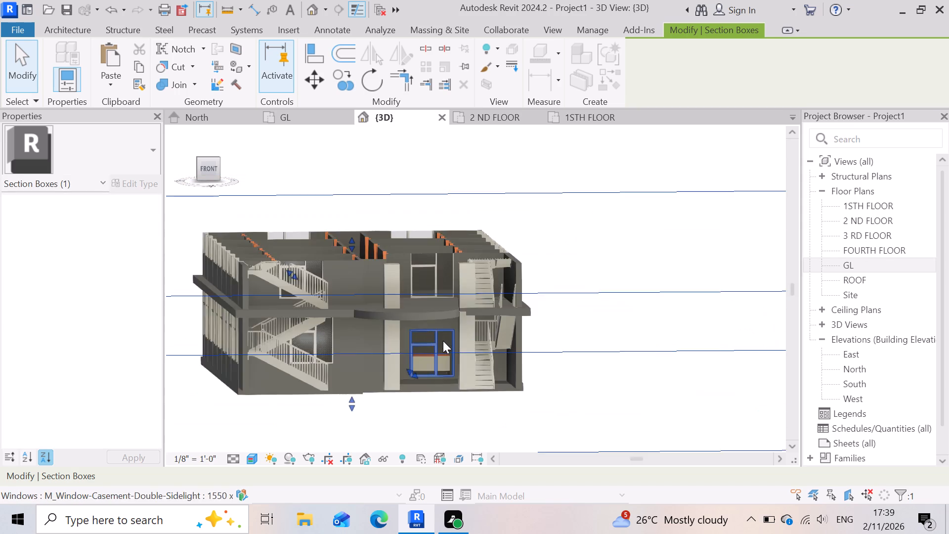
drag(439, 280, 439, 305)
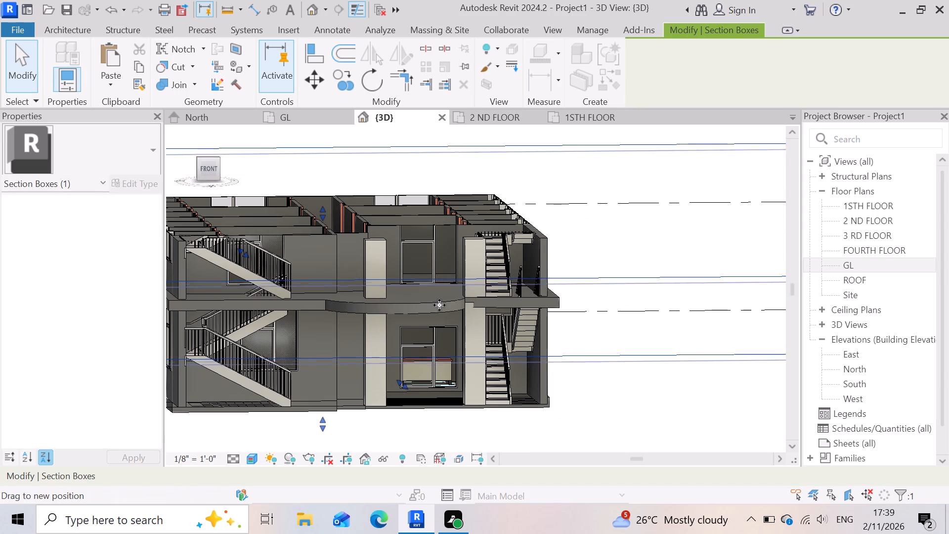
drag(439, 305, 443, 338)
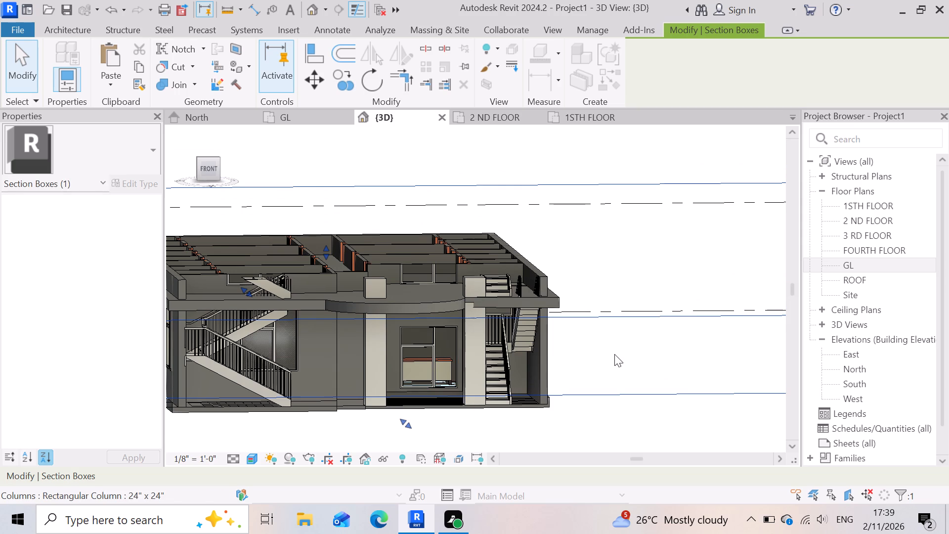
scroll(614, 354, down, 2)
scroll(494, 380, up, 5)
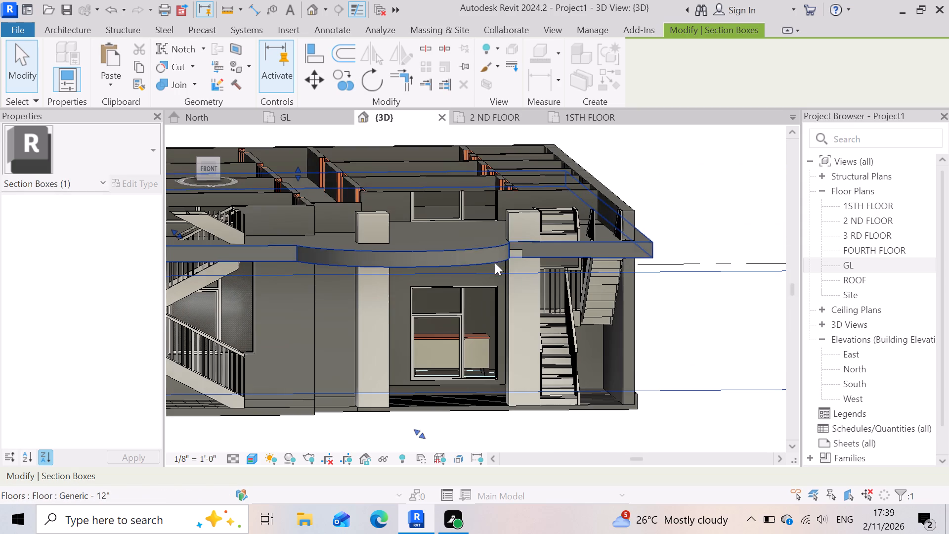
drag(495, 269, 501, 334)
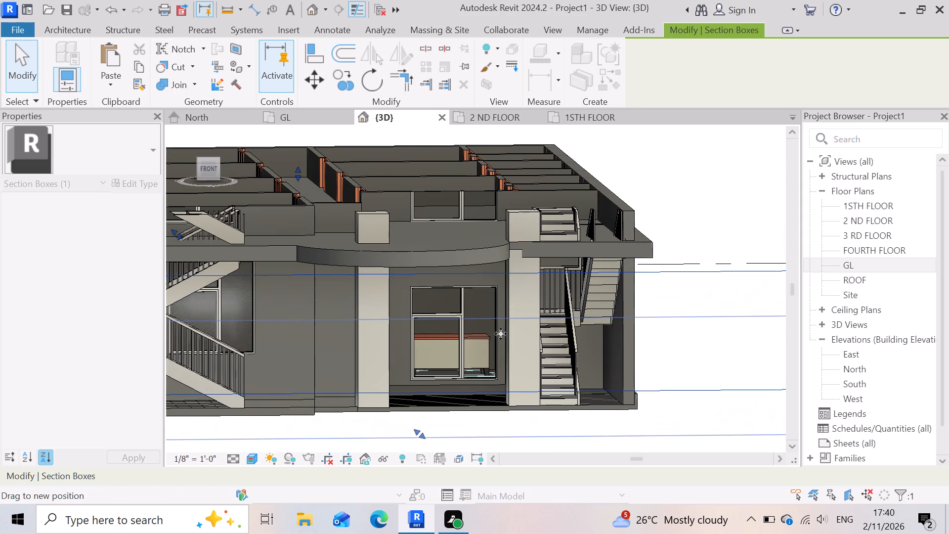
drag(501, 334, 501, 334)
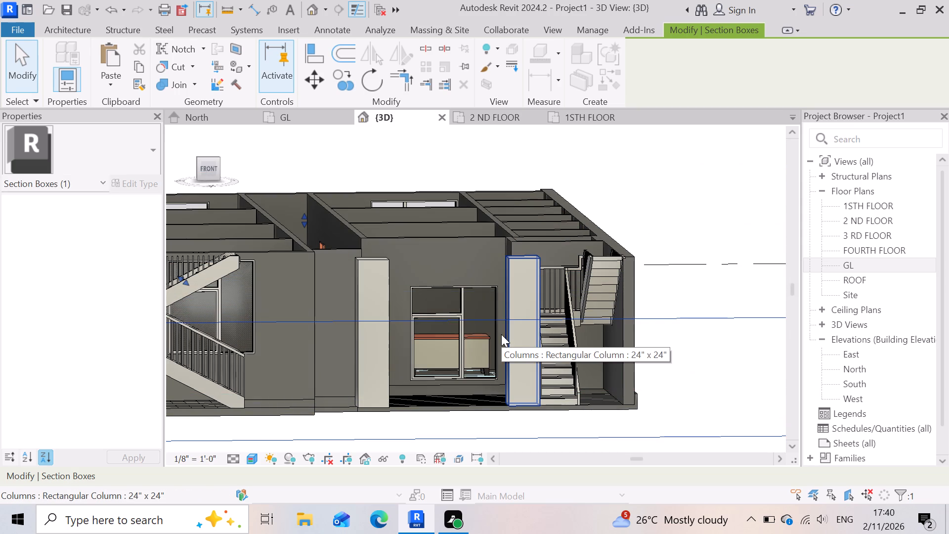
Examine the SHIFT area's ground-storey walls beside the stair from above, leaving the section box deselected.
scroll(621, 335, down, 3)
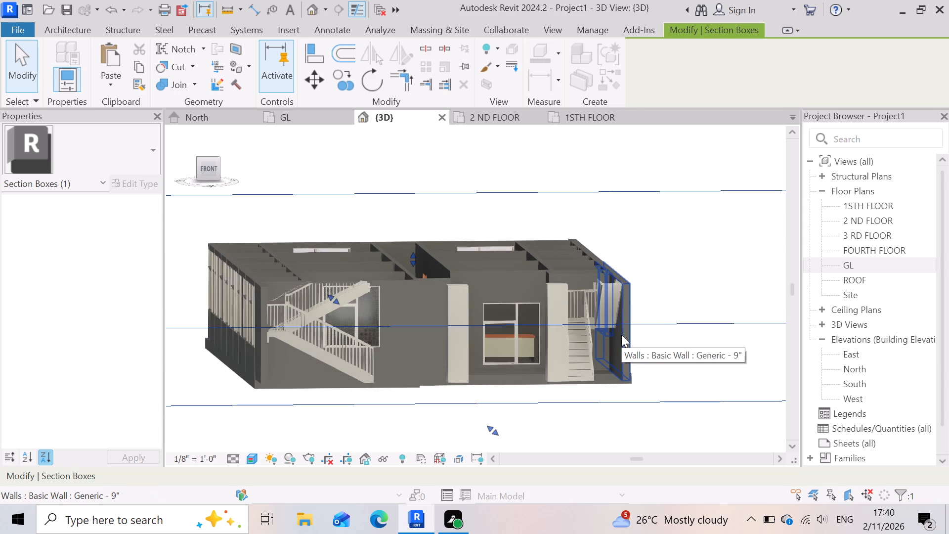
shift+middle_drag(630, 370, 626, 367)
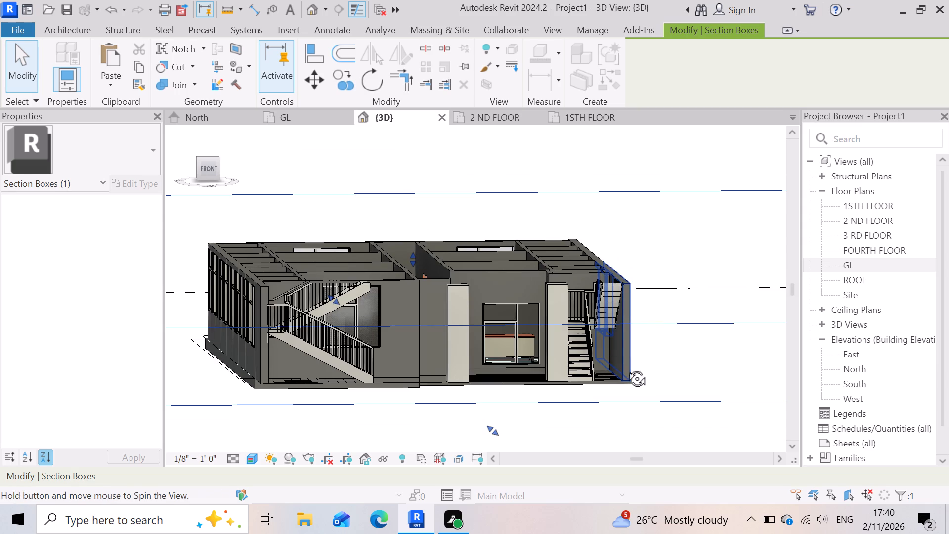
shift+middle_drag(626, 367, 614, 435)
scroll(591, 326, up, 1)
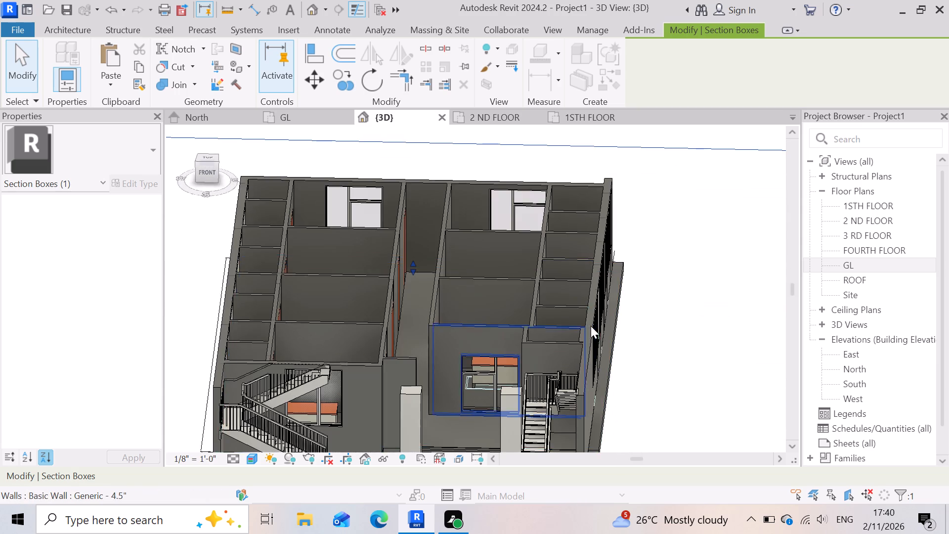
scroll(591, 326, up, 4)
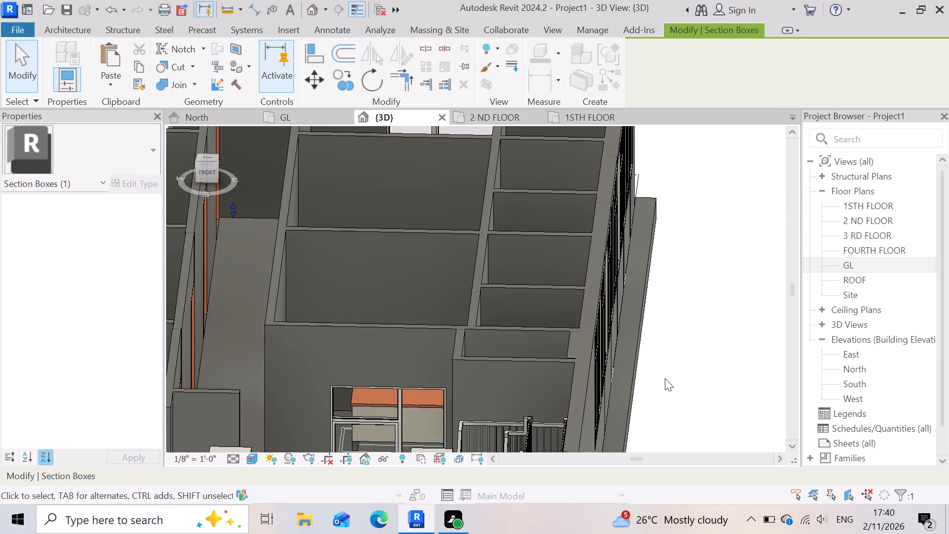
key(Escape)
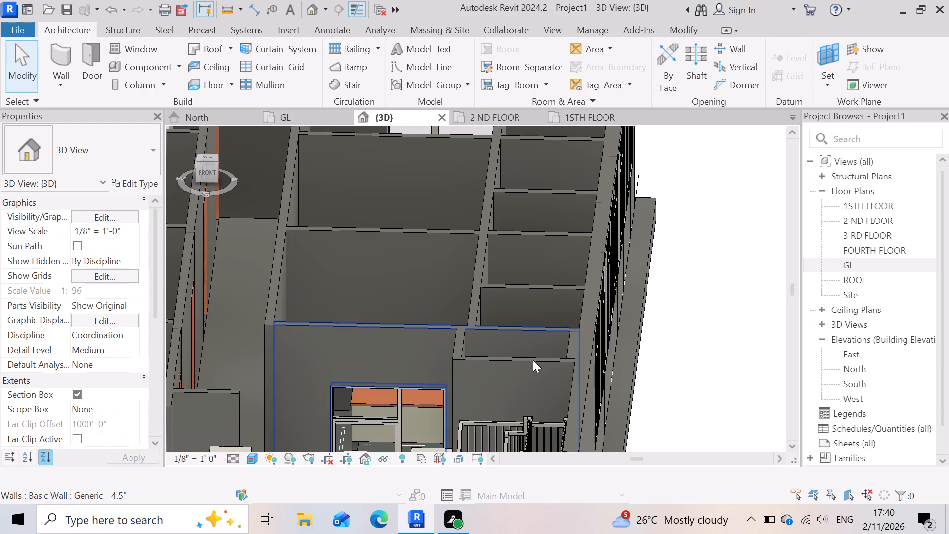
Examine the ground storey's Generic - 4.5" cross walls between the small side rooms, selecting them one at a time and leaving none selected.
click(546, 229)
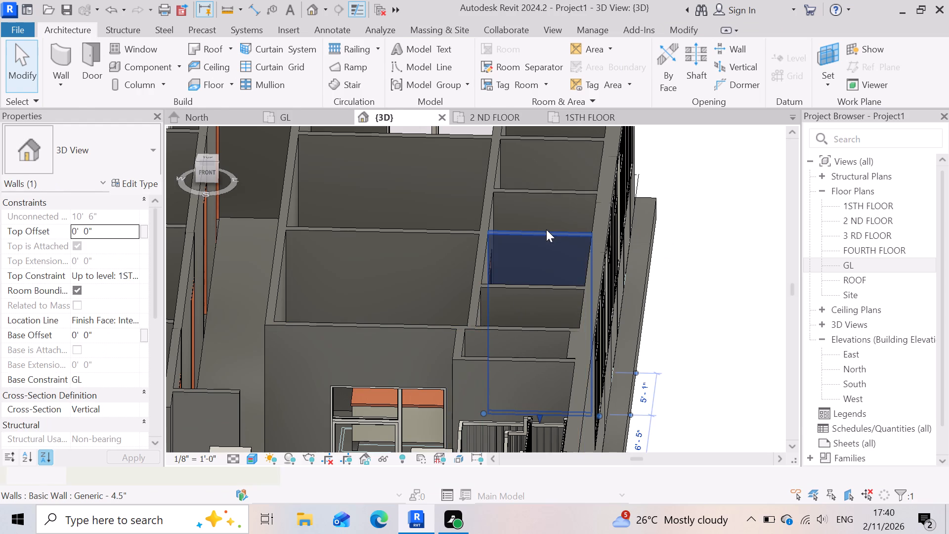
scroll(526, 305, up, 3)
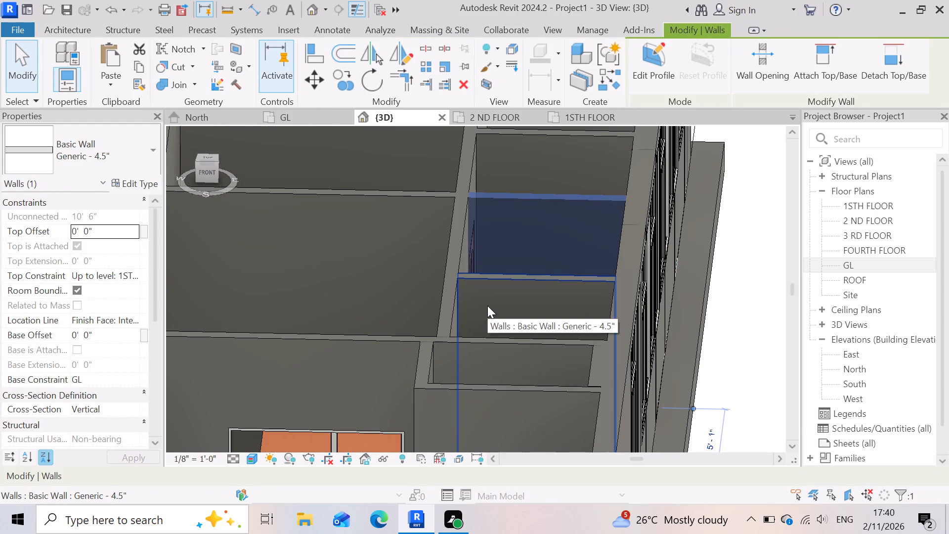
key(z)
key(z)
key(z)
key(z)
key(z)
key(z)
key(z)
key(z)
click(486, 282)
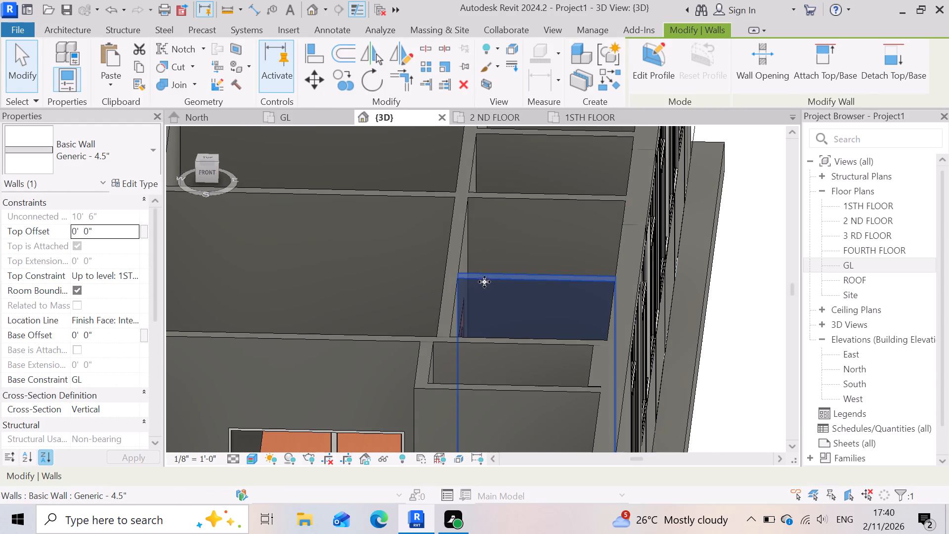
scroll(574, 196, up, 3)
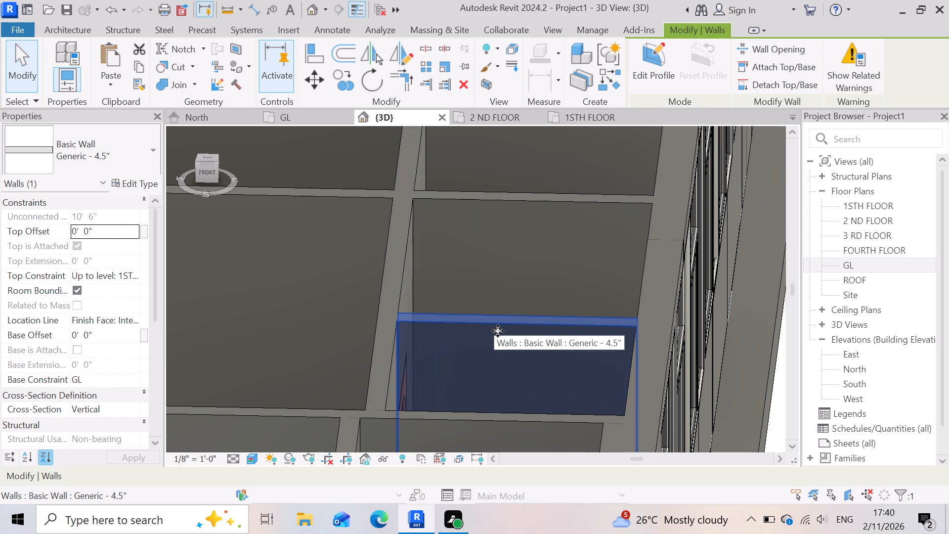
scroll(397, 311, up, 6)
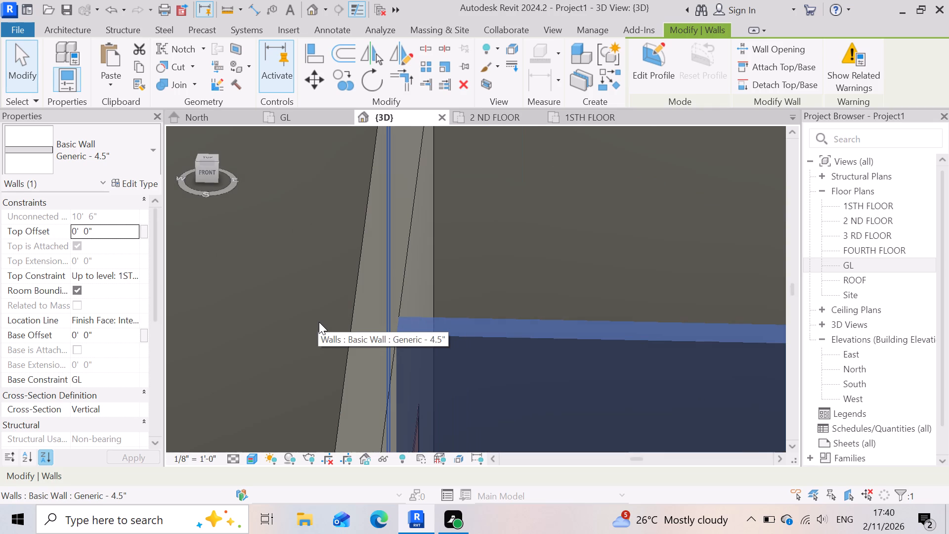
scroll(414, 311, down, 7)
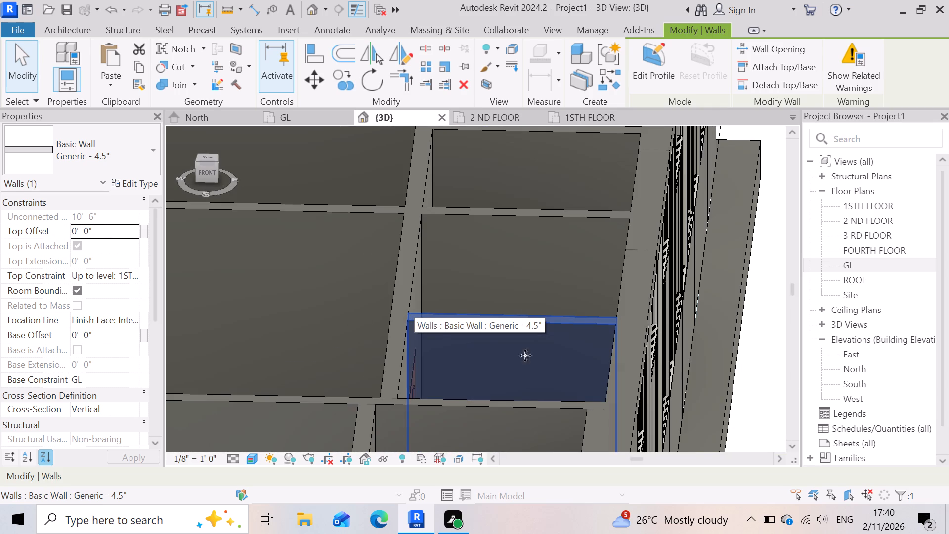
click(499, 324)
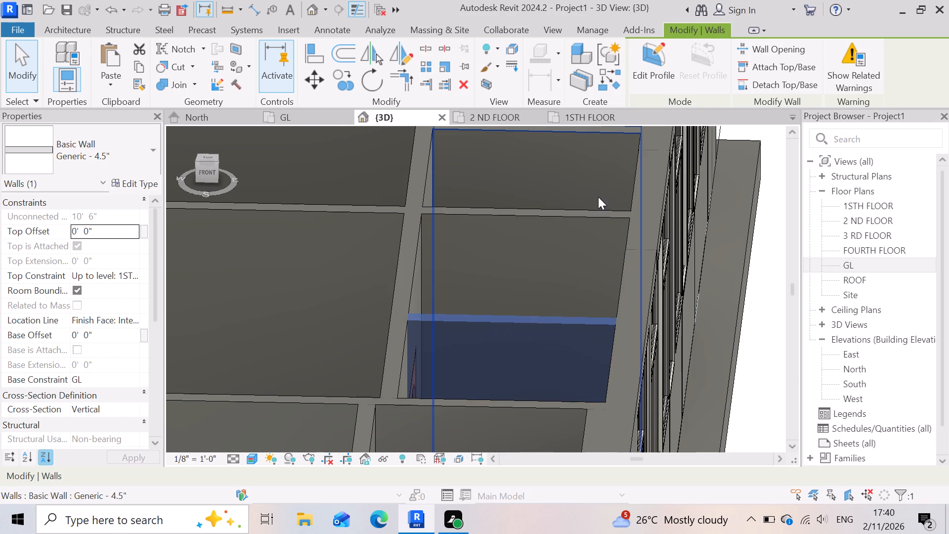
click(563, 211)
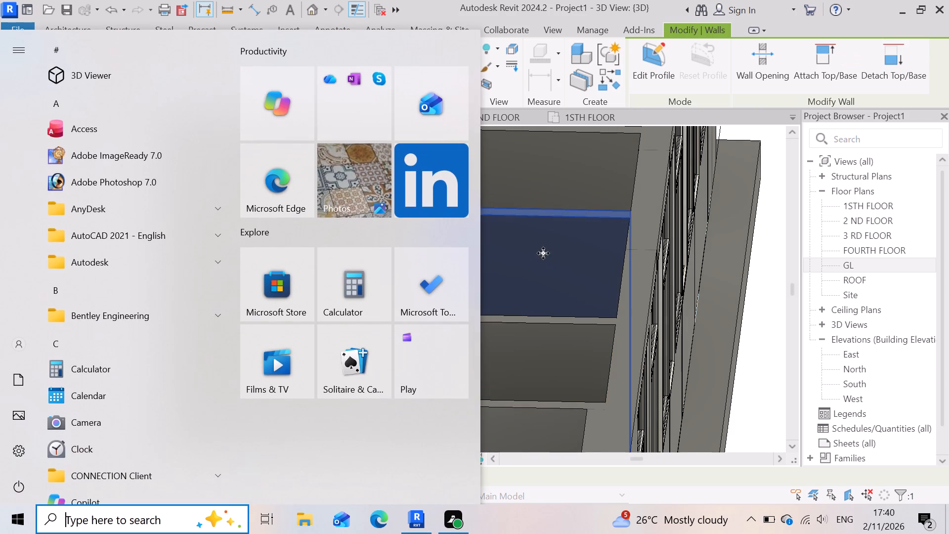
scroll(543, 253, down, 4)
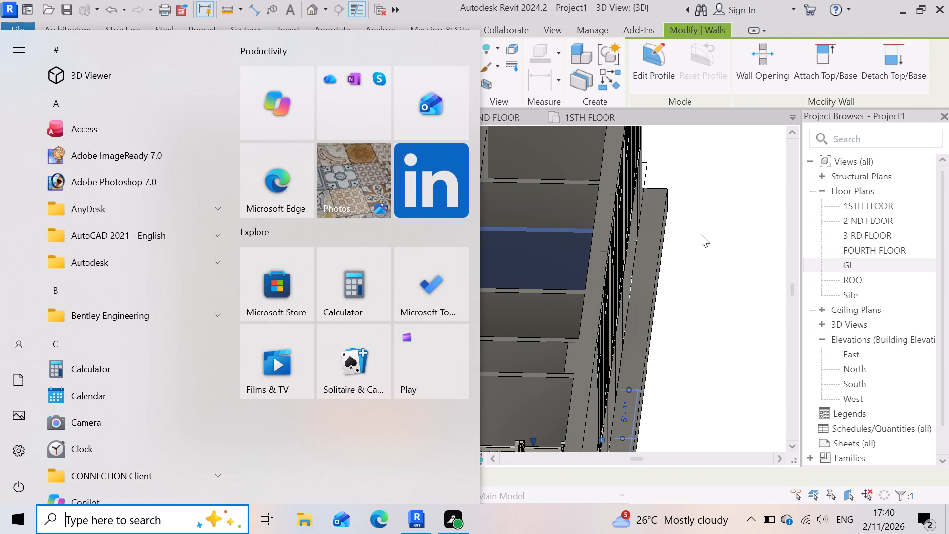
click(701, 234)
Examine the sectioned ground-storey layout from above and pick the two adjoining 4.5" cross walls of the small side rooms.
scroll(552, 259, down, 11)
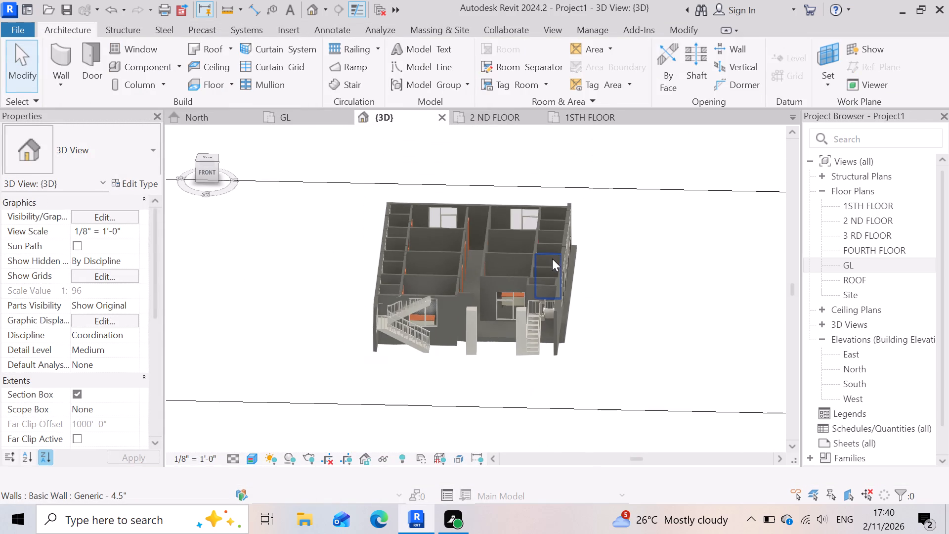
scroll(540, 248, up, 12)
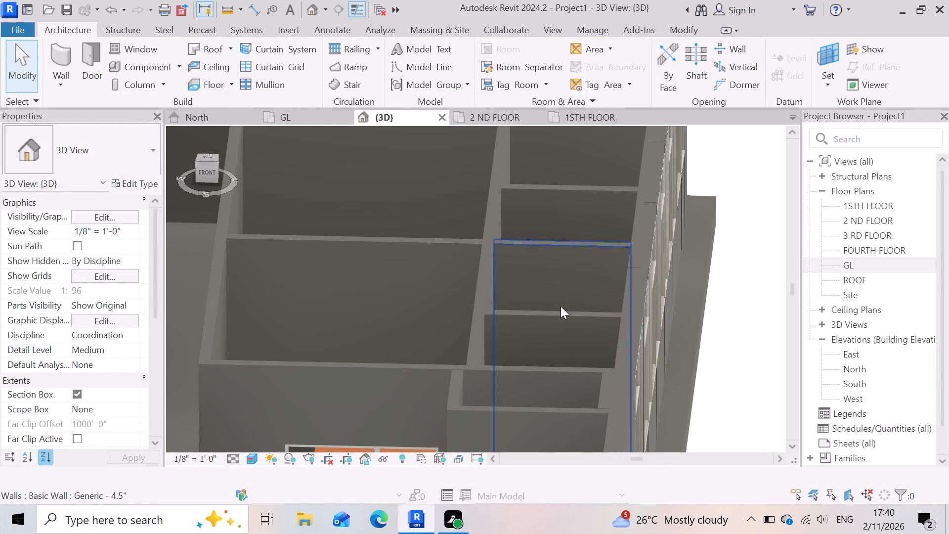
scroll(619, 320, up, 3)
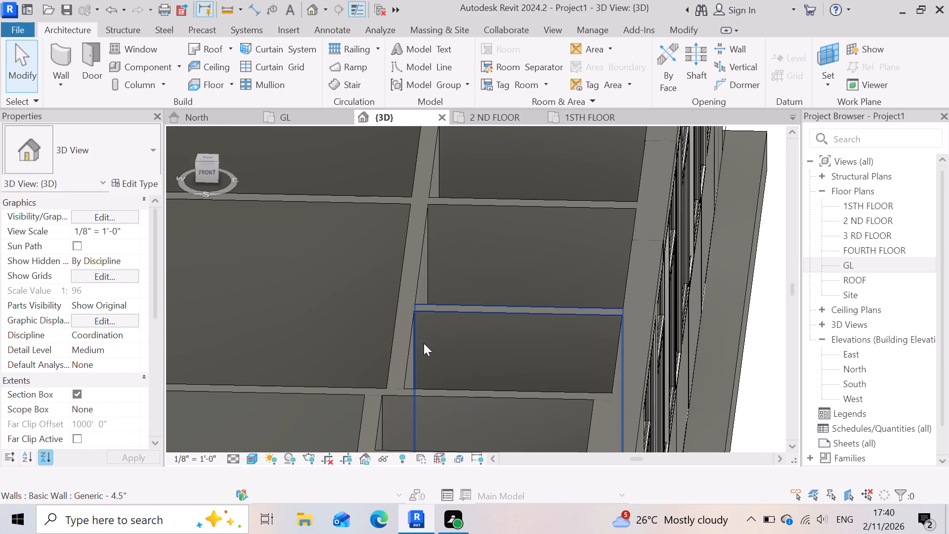
scroll(548, 356, down, 5)
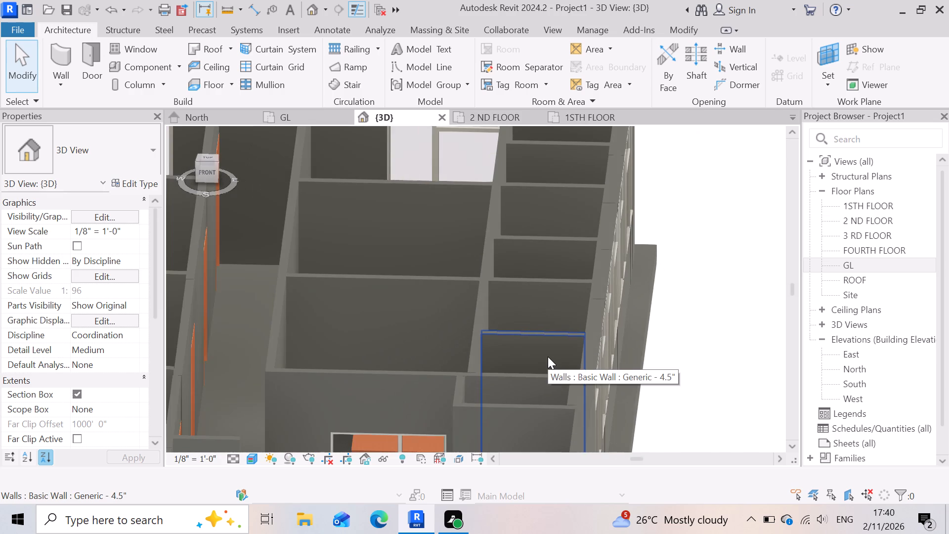
scroll(548, 356, up, 2)
scroll(516, 331, down, 2)
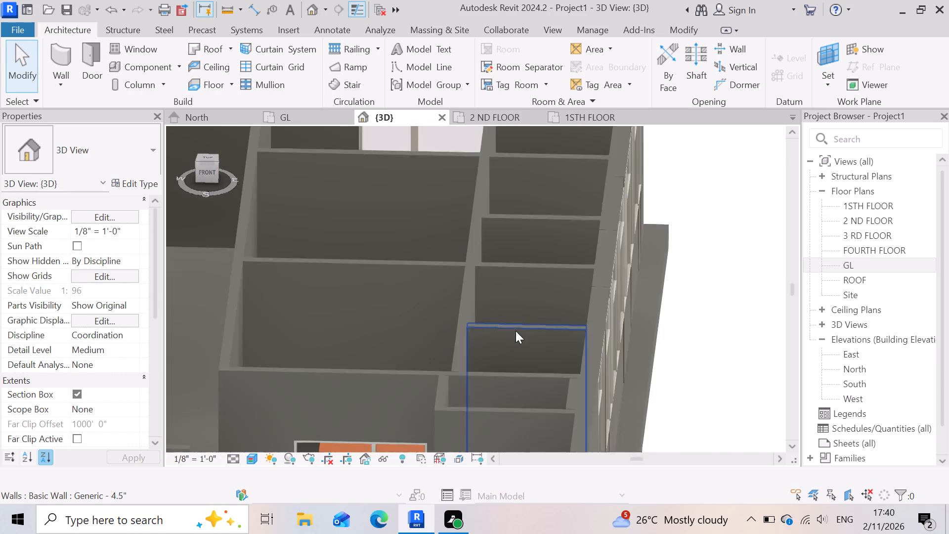
scroll(516, 331, down, 3)
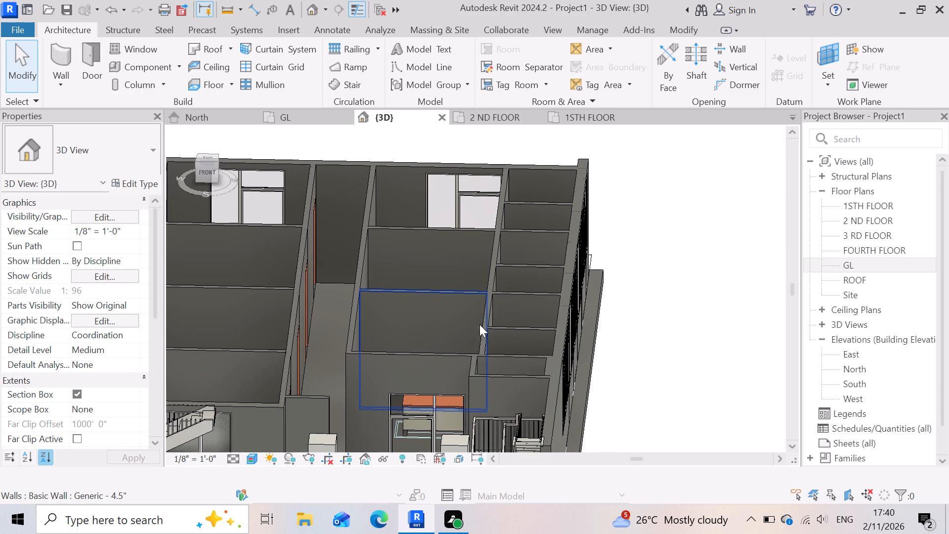
scroll(486, 321, up, 2)
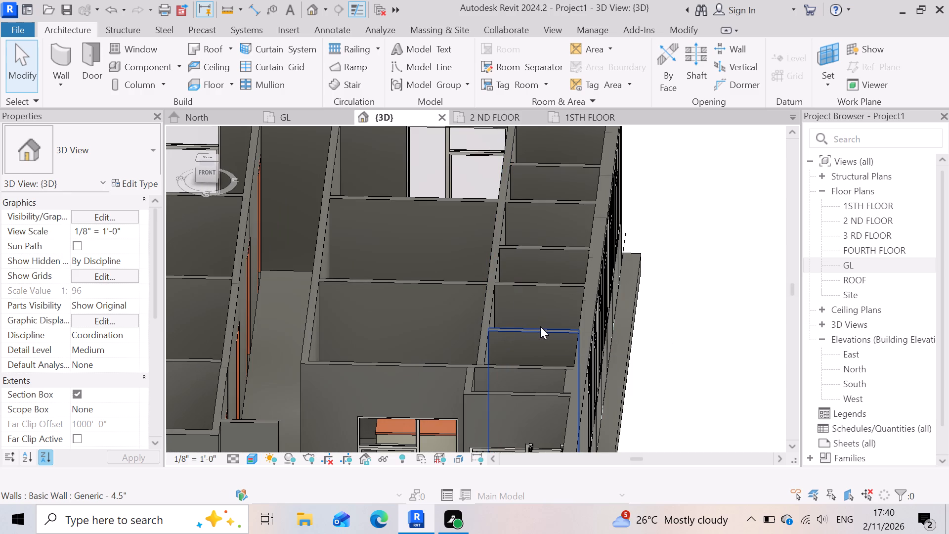
ctrl+click(538, 328)
ctrl+click(554, 281)
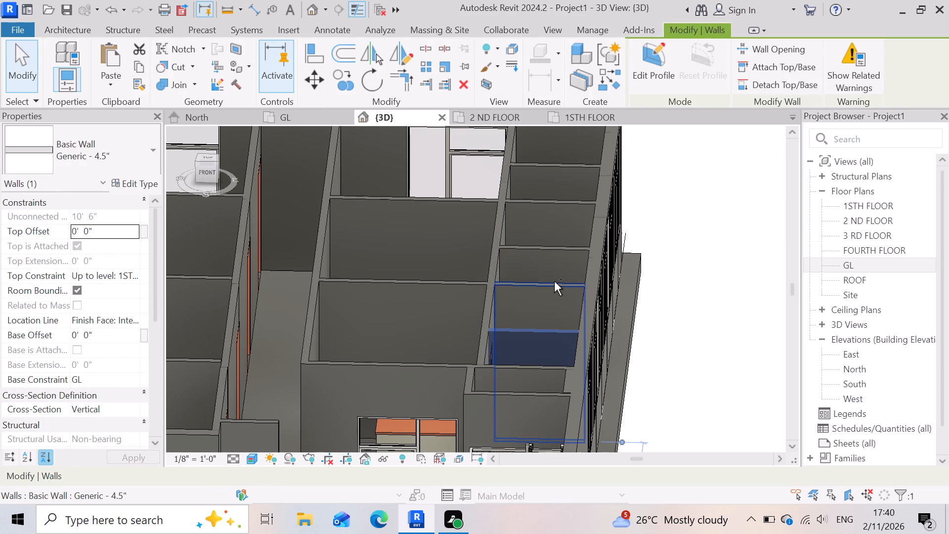
scroll(554, 281, down, 2)
scroll(532, 355, up, 2)
scroll(532, 355, down, 2)
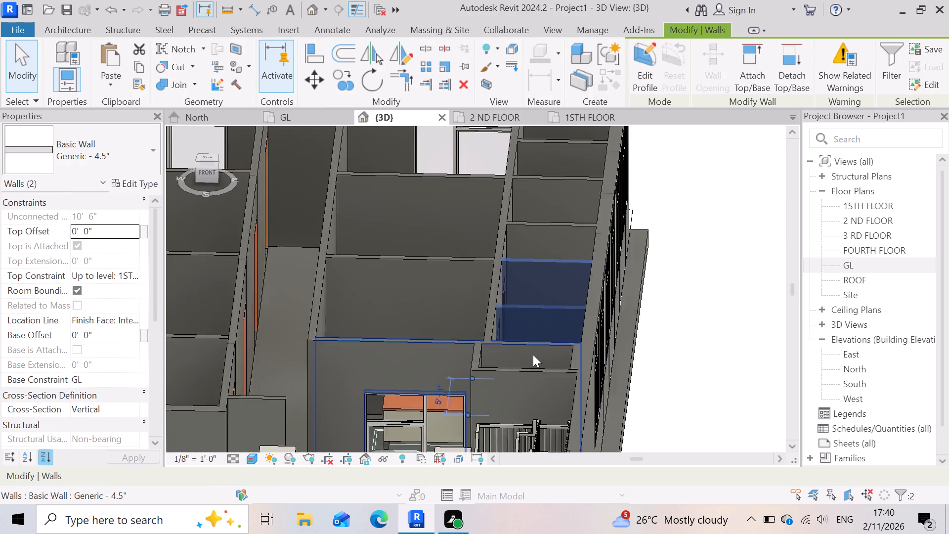
scroll(533, 355, down, 5)
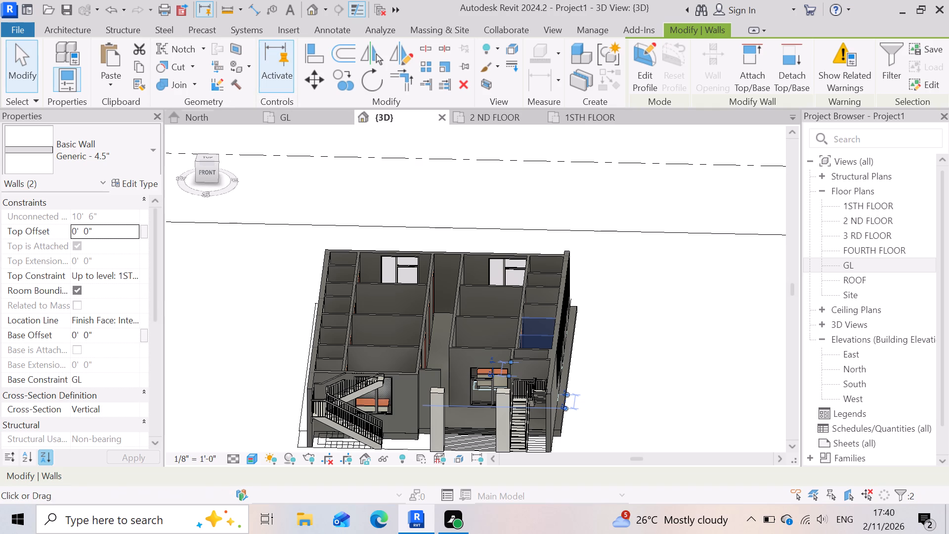
scroll(489, 306, down, 3)
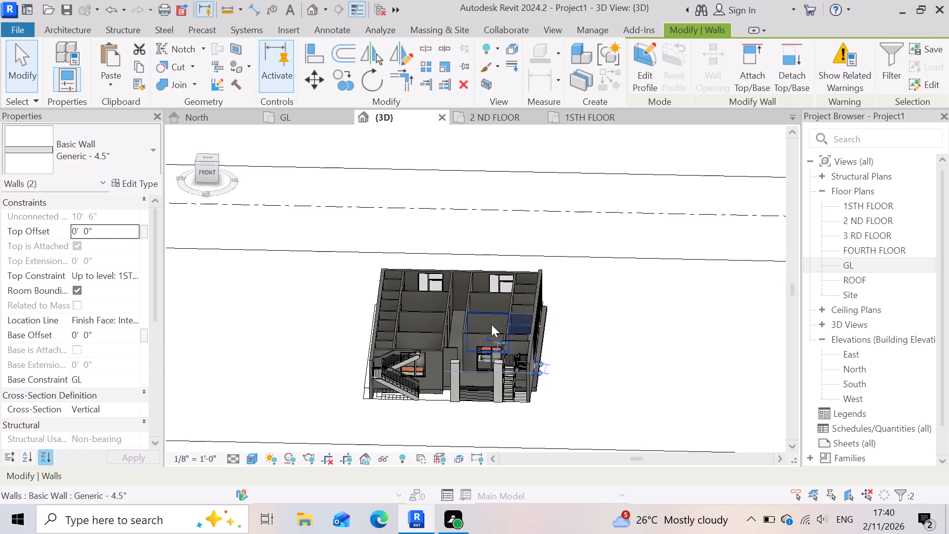
shift+middle_drag(487, 323, 497, 290)
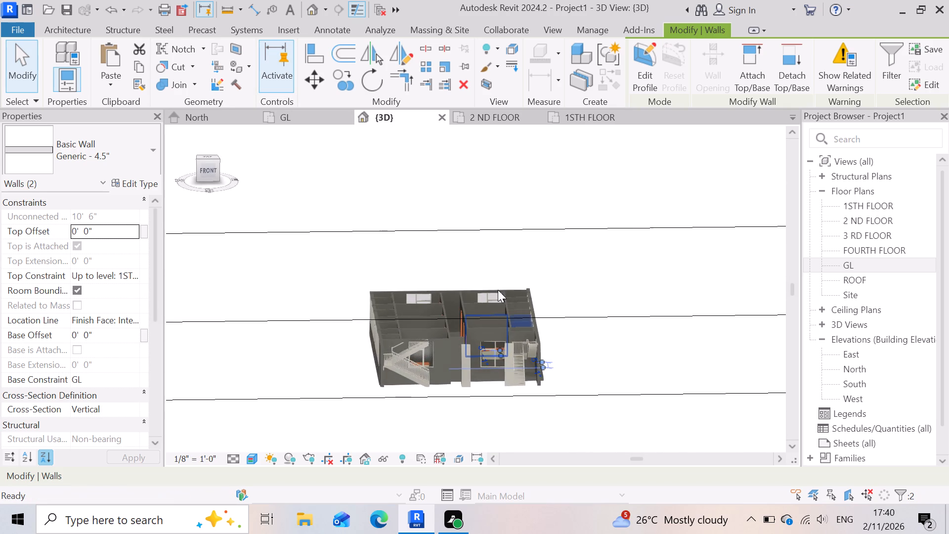
Select the section box and raise its bottom face to the cut level just below the 1STH FLOOR slab.
scroll(498, 300, down, 8)
click(380, 362)
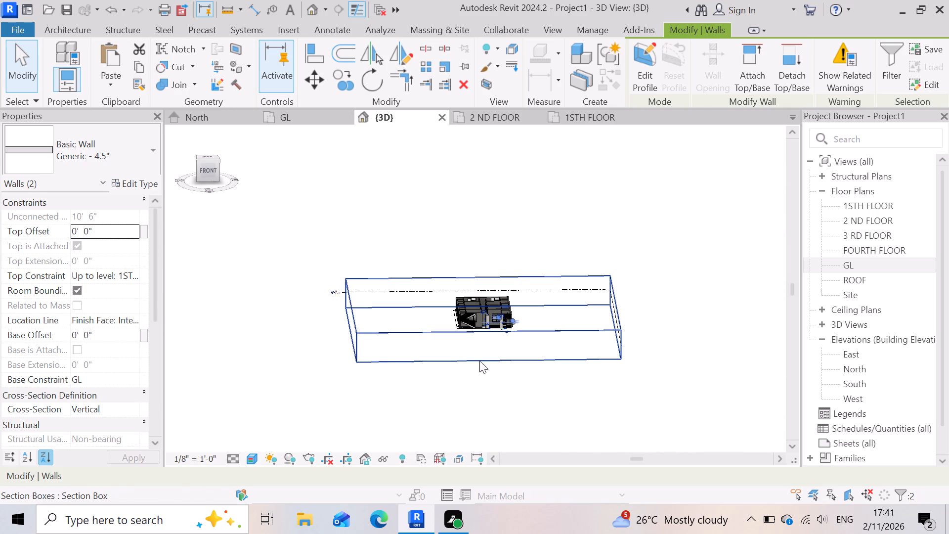
scroll(572, 337, up, 3)
drag(438, 330, 438, 329)
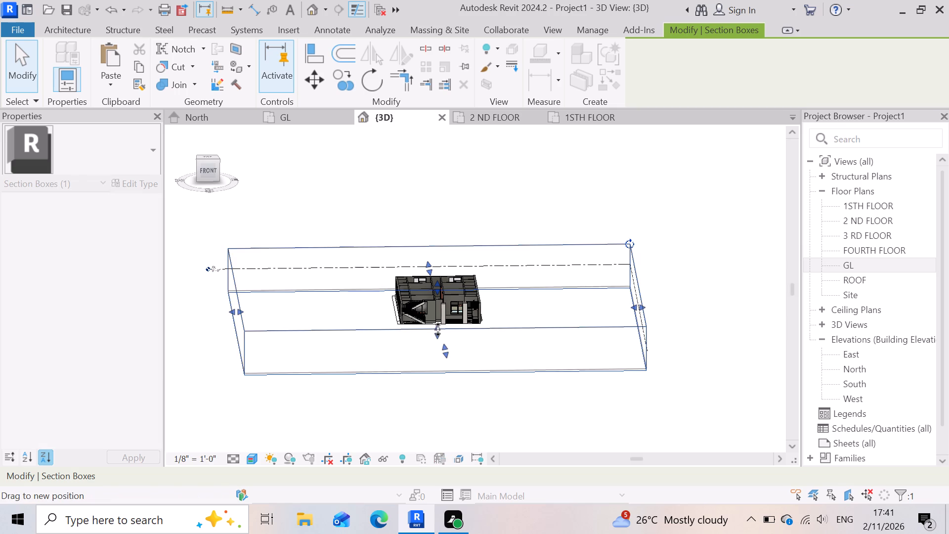
drag(438, 329, 450, 261)
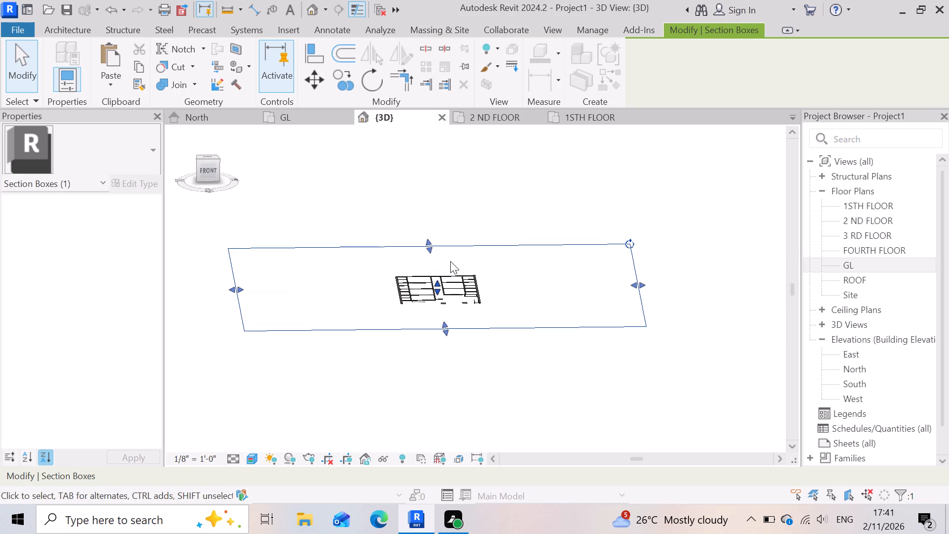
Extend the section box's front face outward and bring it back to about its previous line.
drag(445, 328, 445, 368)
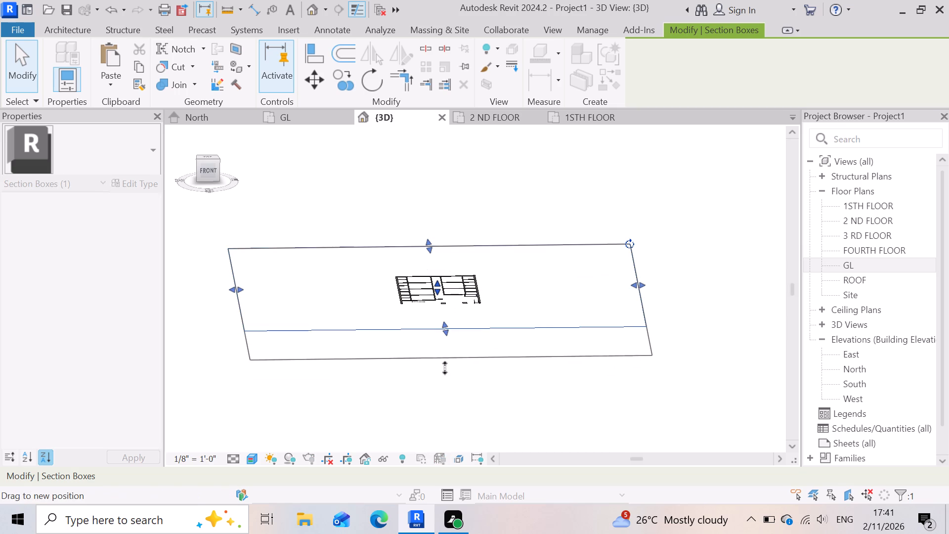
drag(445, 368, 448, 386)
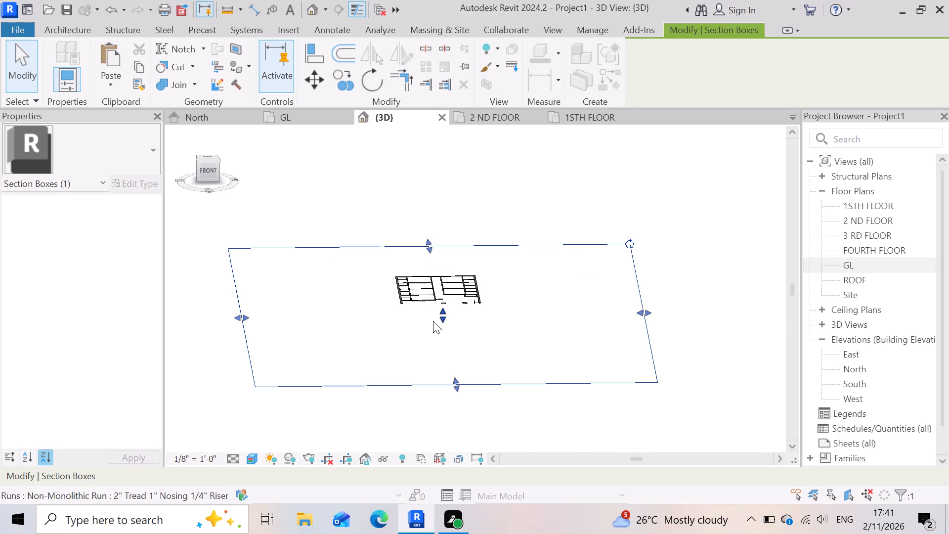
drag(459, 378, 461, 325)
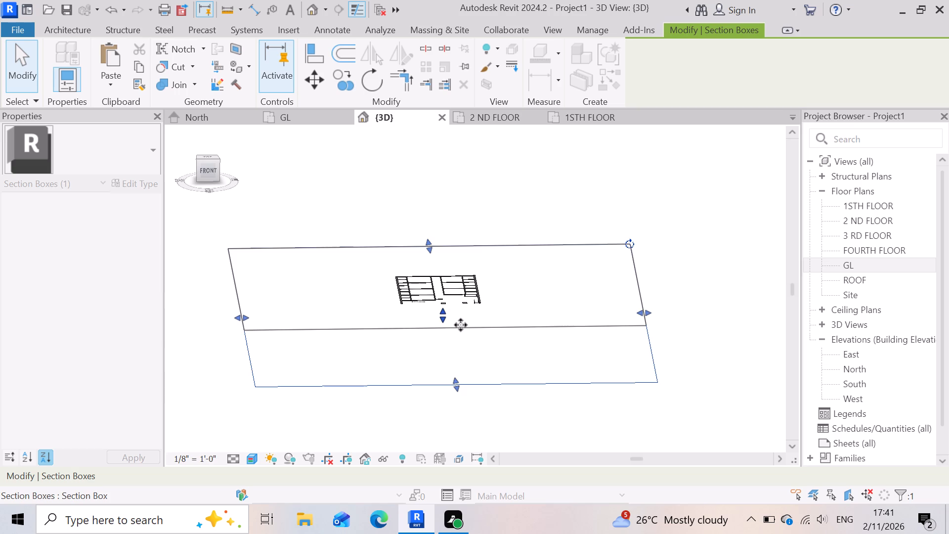
Raise the section box's top face above the ROOF level to include the storeys above the ground storey.
drag(431, 285, 431, 284)
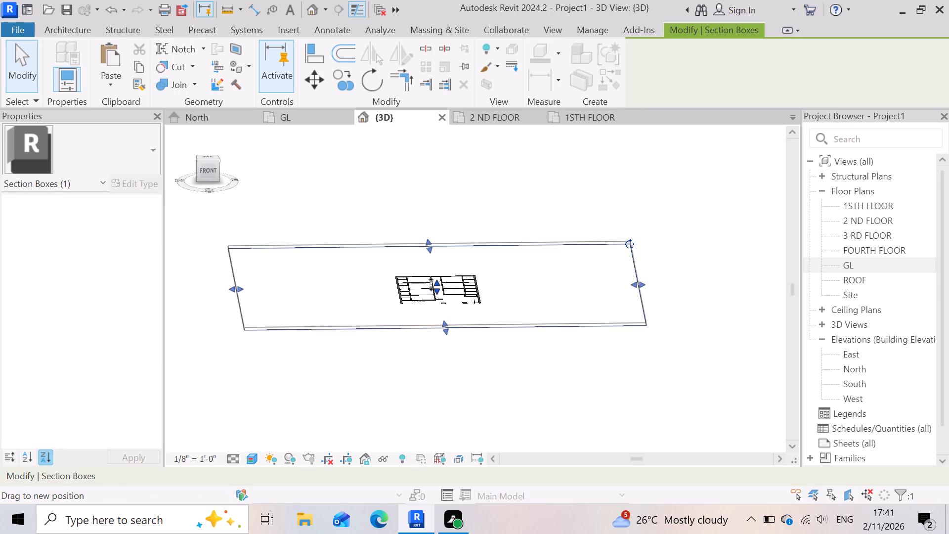
drag(431, 284, 462, 197)
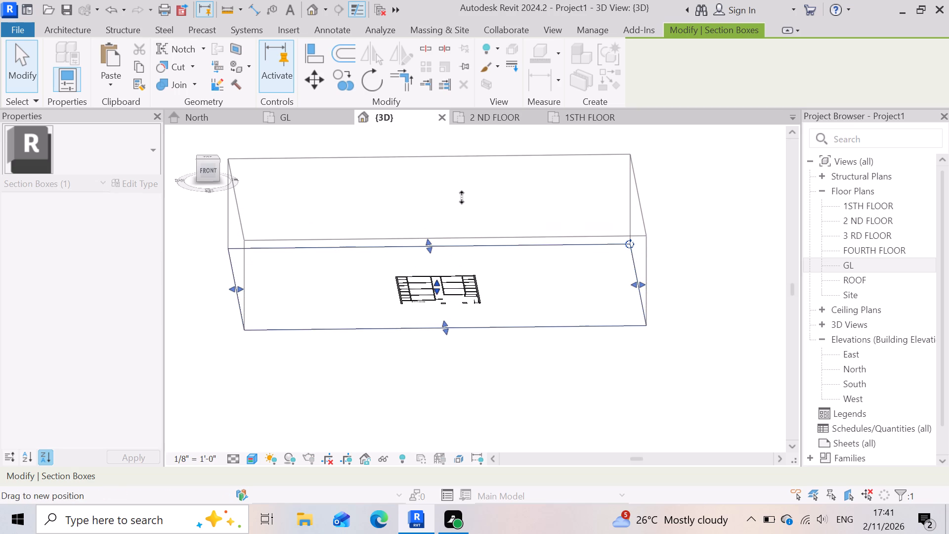
drag(462, 197, 476, 242)
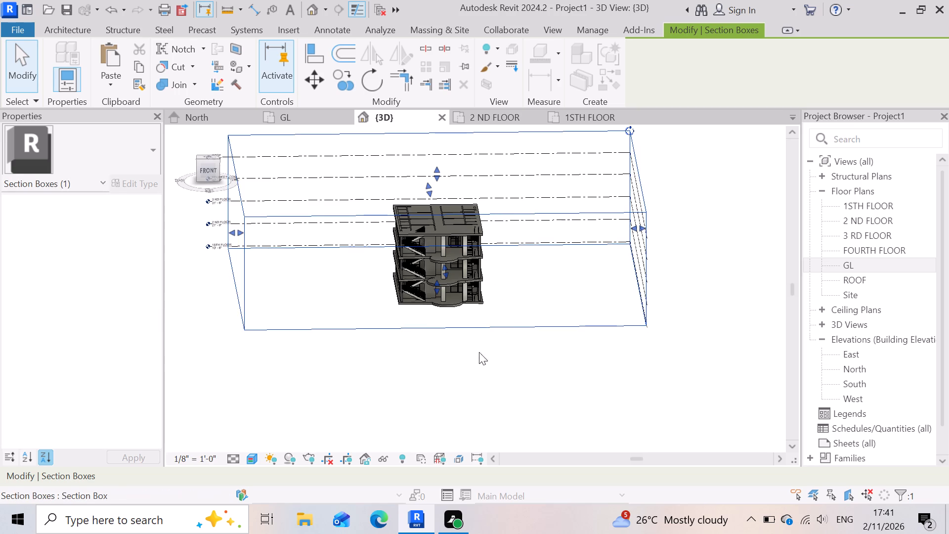
Extend the section box's back face farther behind the building.
scroll(517, 358, down, 1)
scroll(467, 199, up, 4)
drag(418, 219, 420, 204)
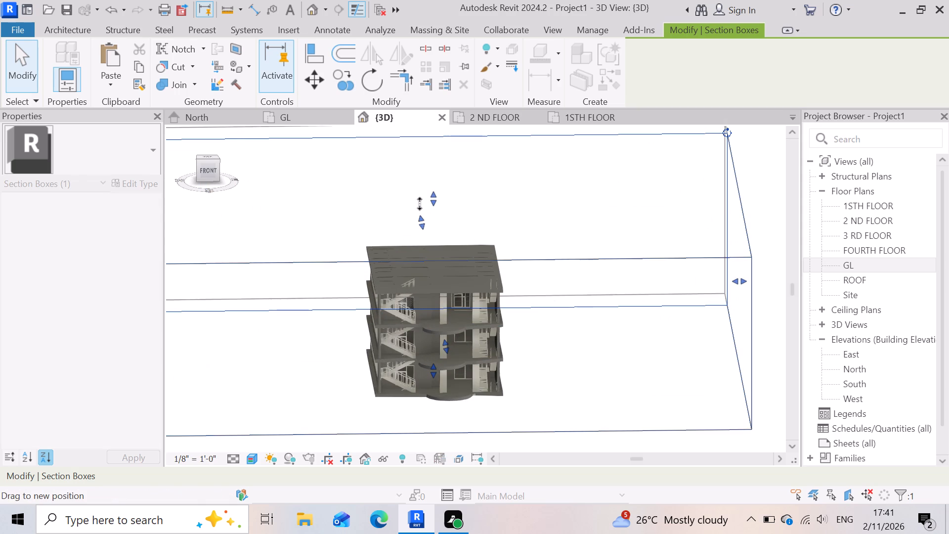
drag(420, 204, 432, 166)
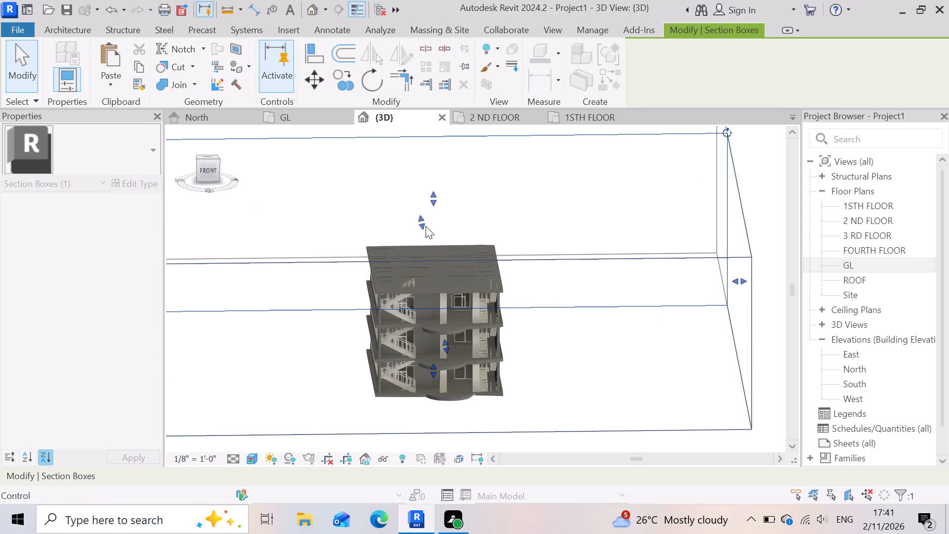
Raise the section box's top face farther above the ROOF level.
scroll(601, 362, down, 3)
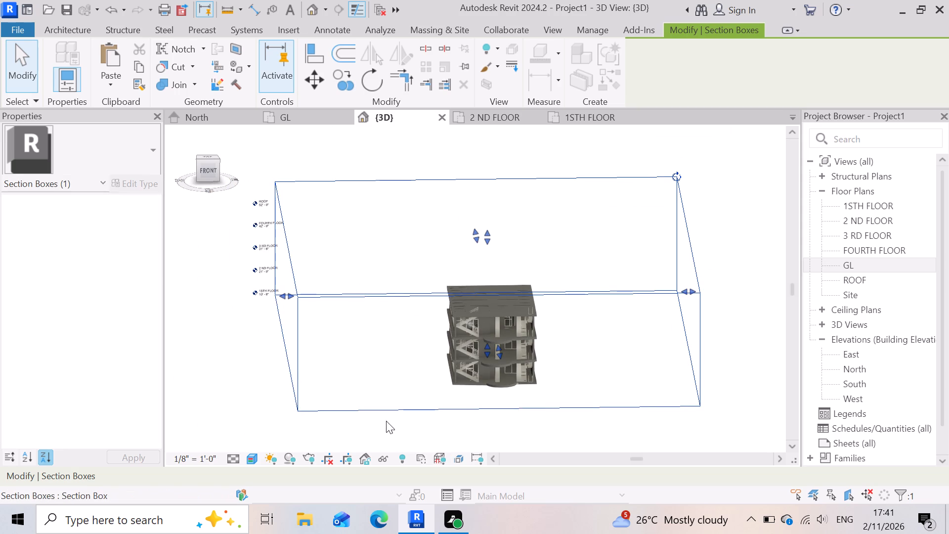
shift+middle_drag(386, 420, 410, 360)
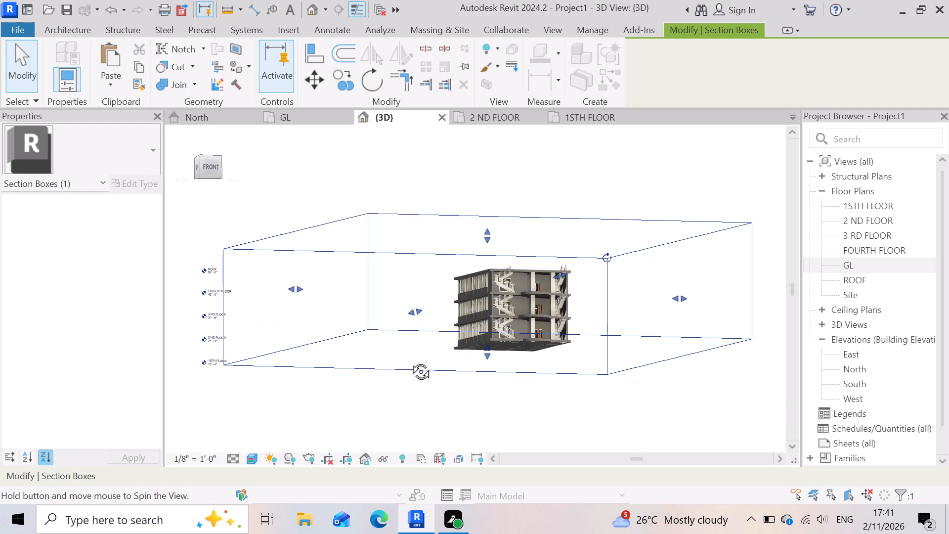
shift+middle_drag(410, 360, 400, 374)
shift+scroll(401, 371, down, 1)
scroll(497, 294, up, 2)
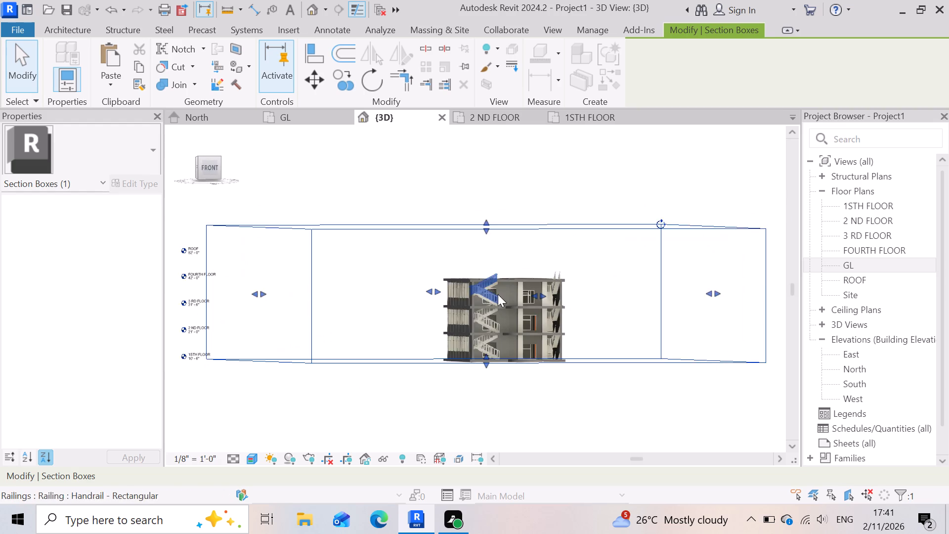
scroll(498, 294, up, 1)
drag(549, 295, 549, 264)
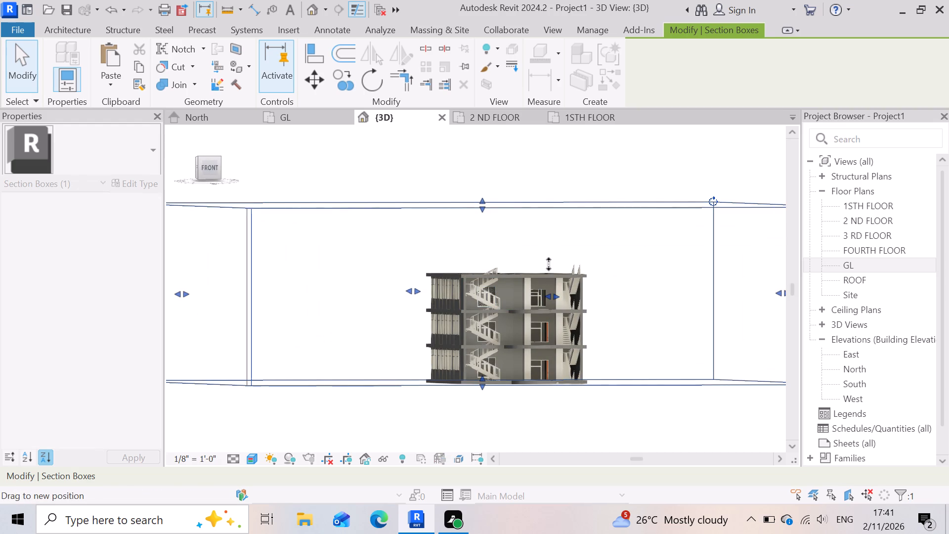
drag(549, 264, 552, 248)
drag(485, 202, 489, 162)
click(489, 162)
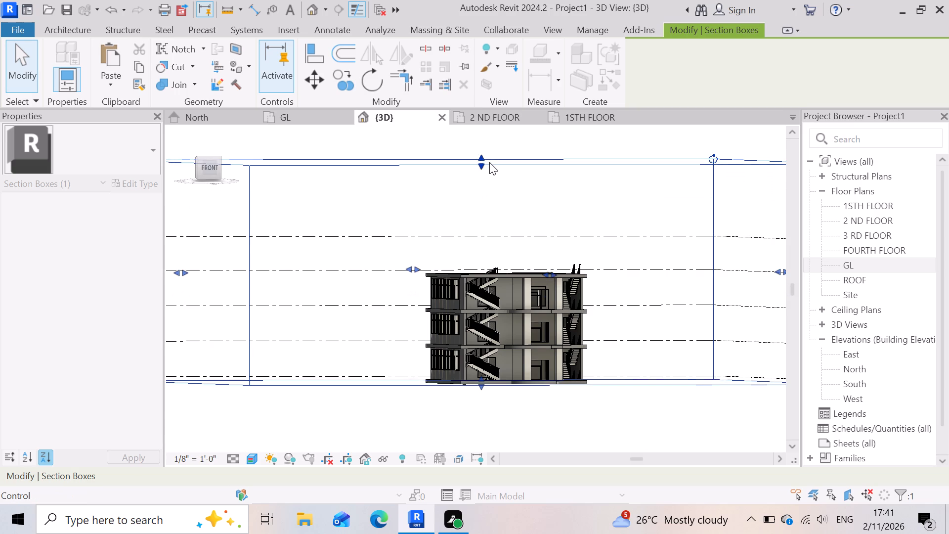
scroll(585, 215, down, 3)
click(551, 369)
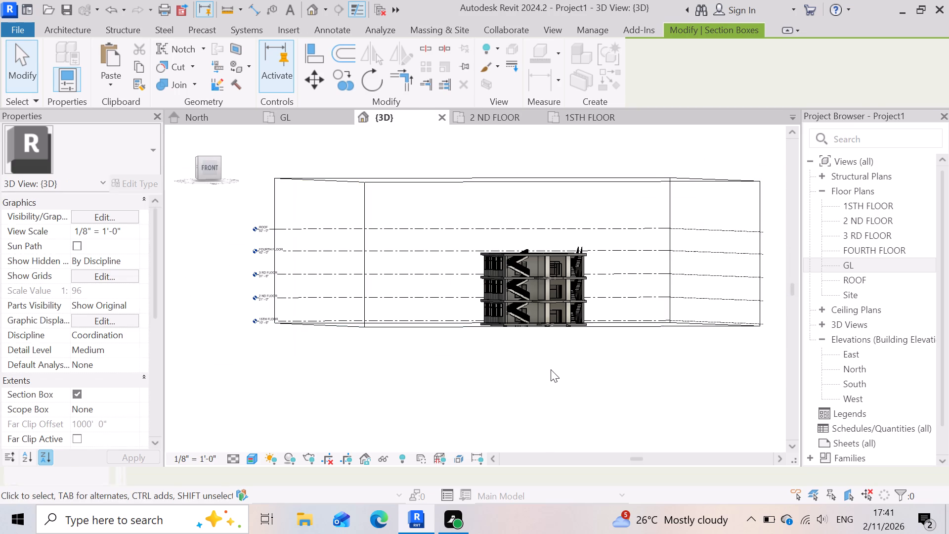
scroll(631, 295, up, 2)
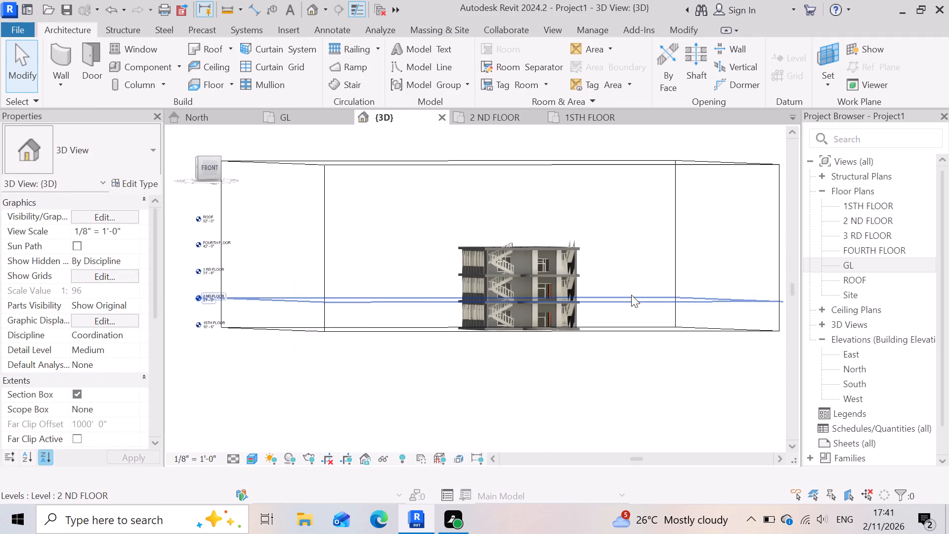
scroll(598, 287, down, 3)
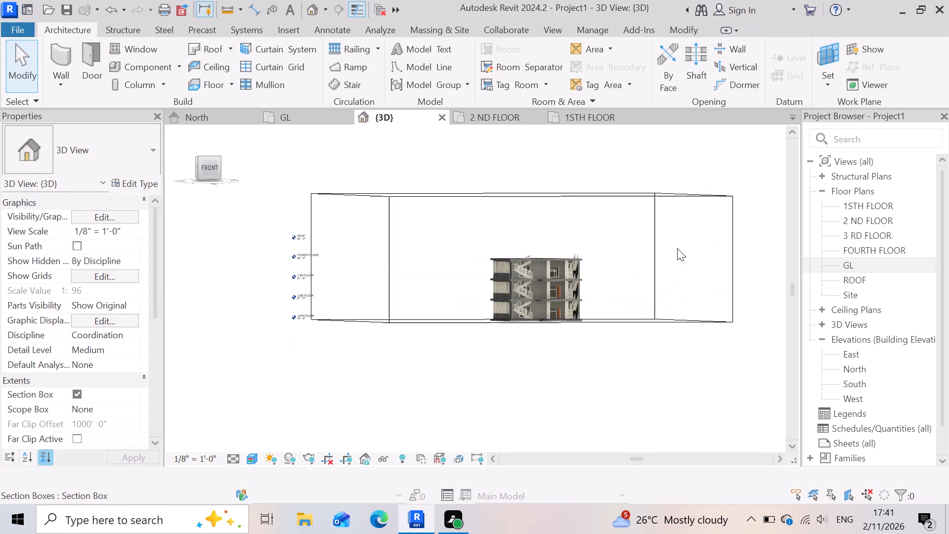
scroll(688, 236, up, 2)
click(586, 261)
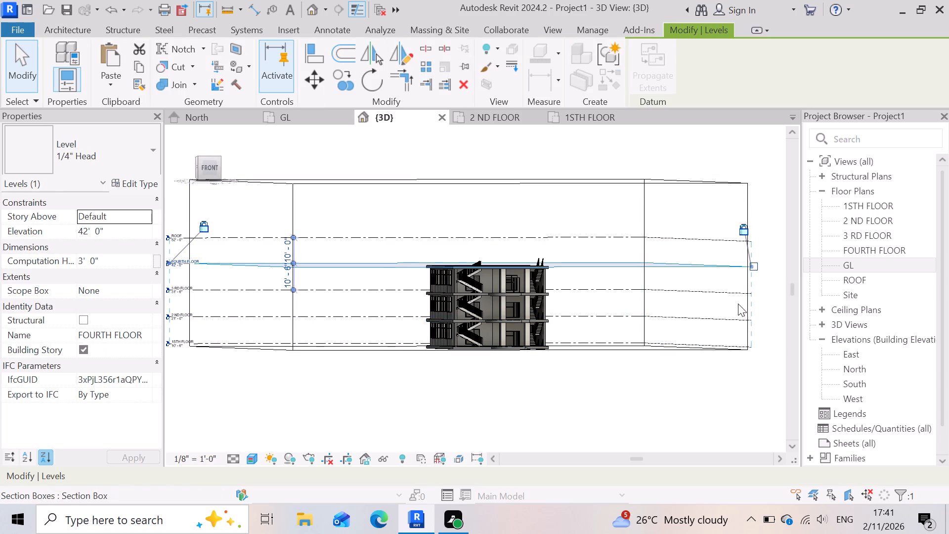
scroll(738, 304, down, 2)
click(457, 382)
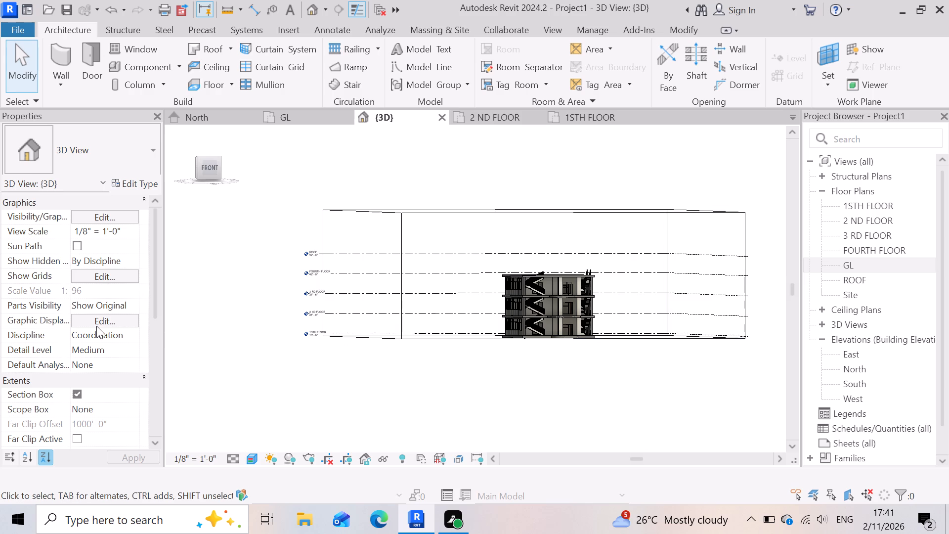
Turn off the section box in the 3D view to show the whole building.
scroll(100, 324, down, 2)
click(79, 317)
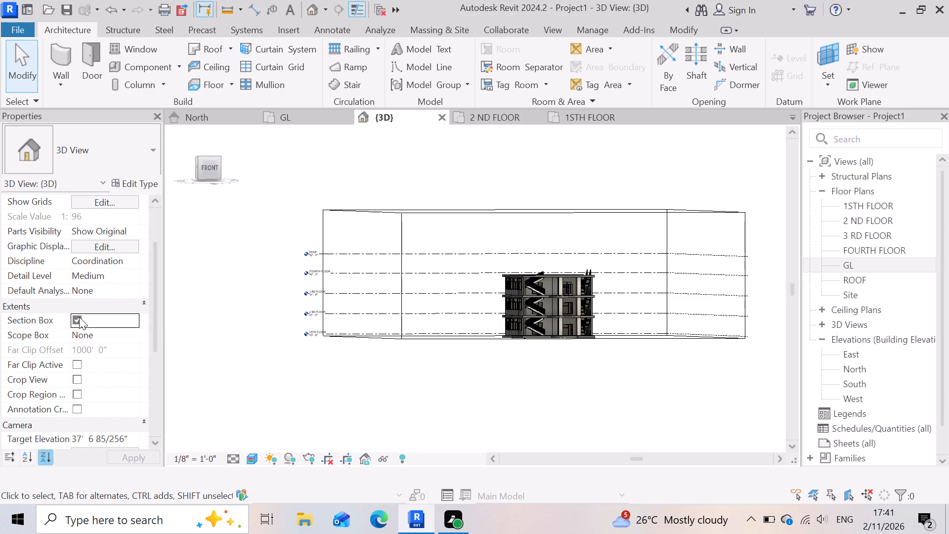
click(334, 391)
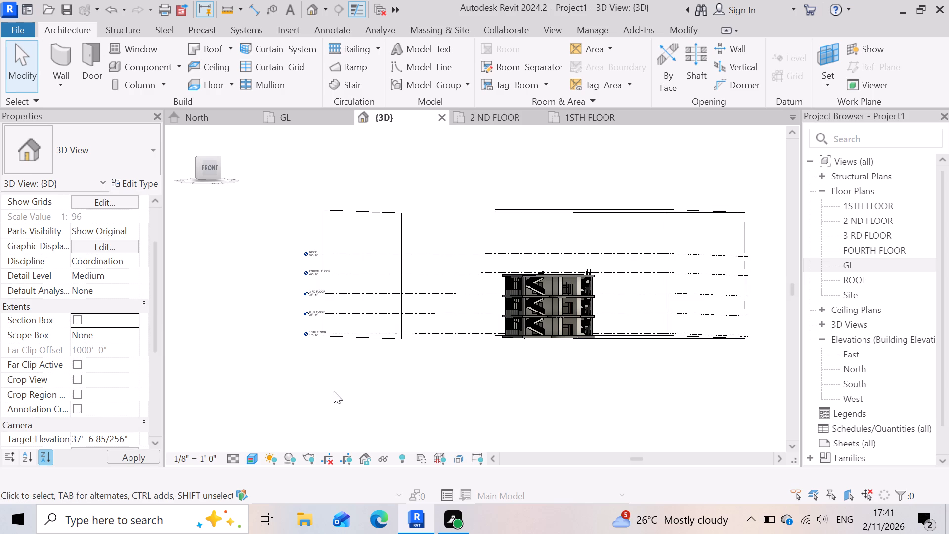
Examine the whole building from the front, comparing the ground storey's stairs and walls with those of the storeys above.
scroll(656, 339, up, 5)
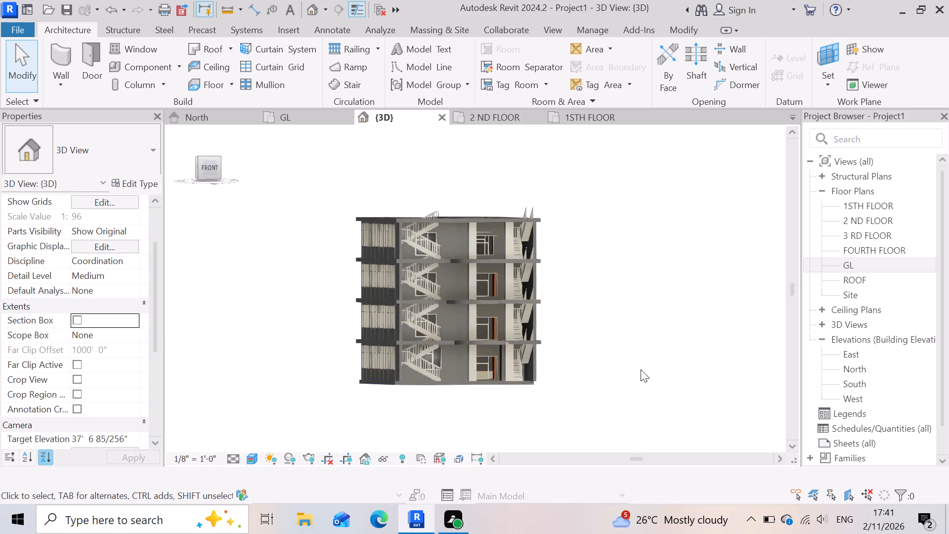
scroll(734, 400, down, 2)
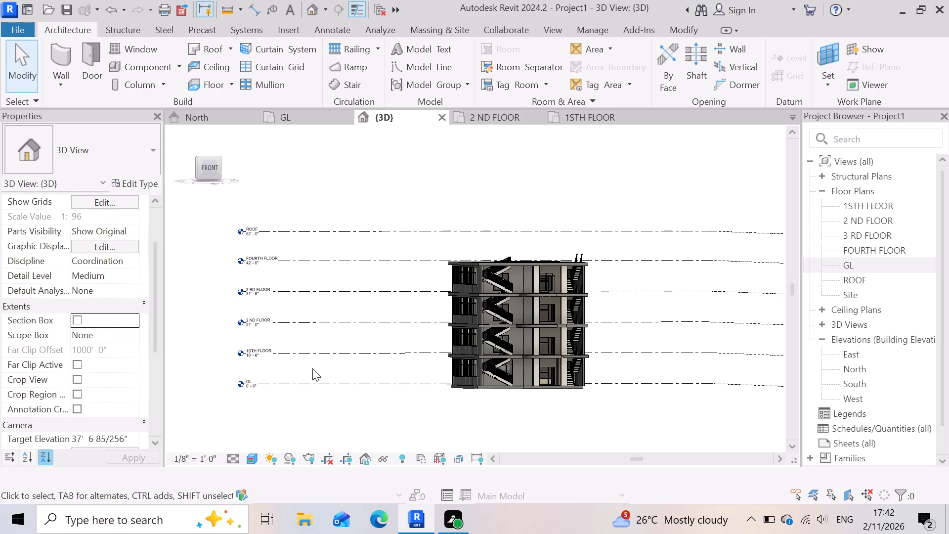
shift+middle_drag(306, 345, 293, 331)
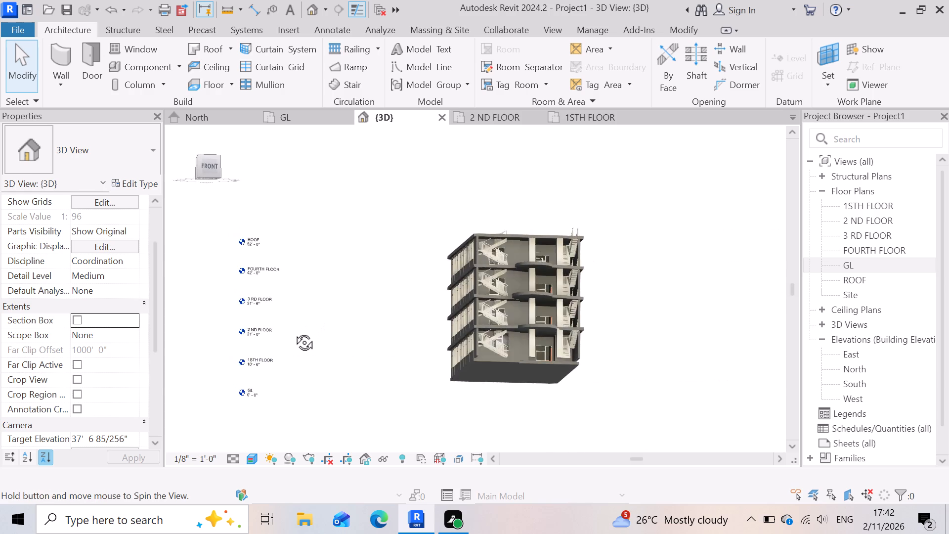
shift+middle_drag(293, 331, 289, 338)
scroll(470, 253, up, 2)
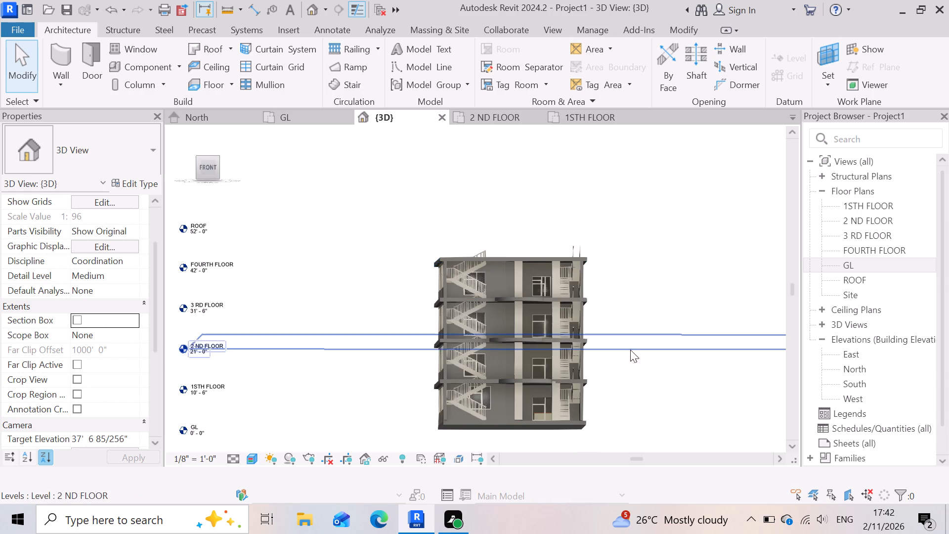
scroll(640, 349, down, 1)
shift+scroll(692, 306, down, 1)
shift+middle_drag(692, 306, 679, 342)
scroll(674, 296, down, 1)
scroll(576, 400, up, 2)
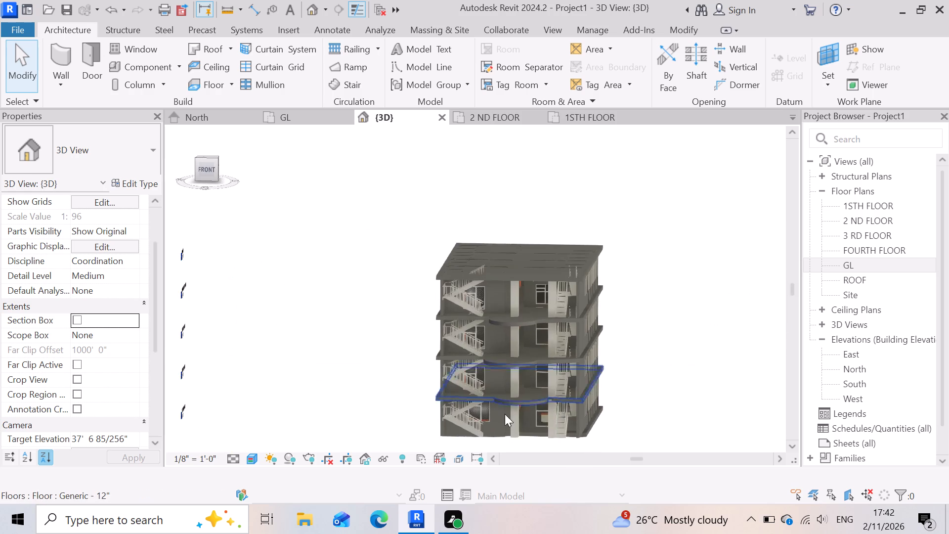
scroll(489, 416, up, 2)
scroll(679, 299, down, 2)
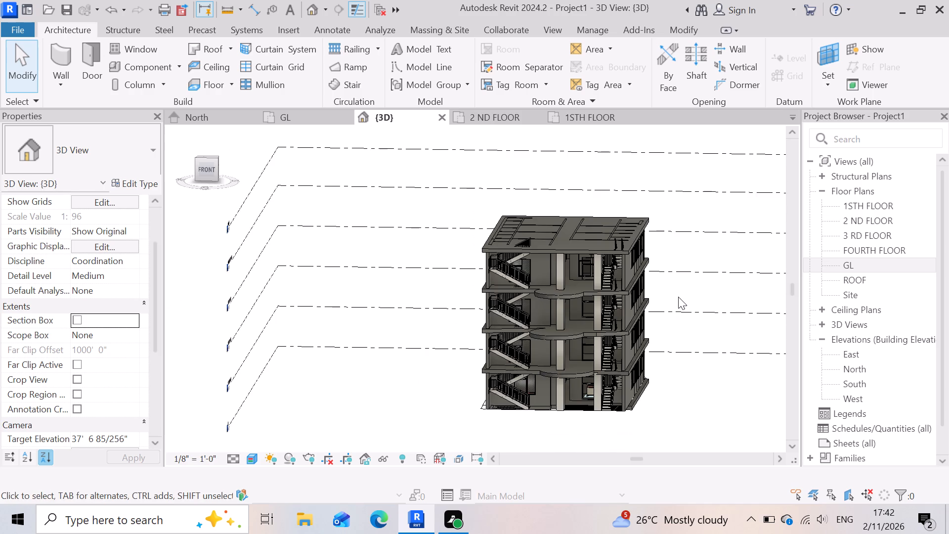
scroll(582, 395, up, 1)
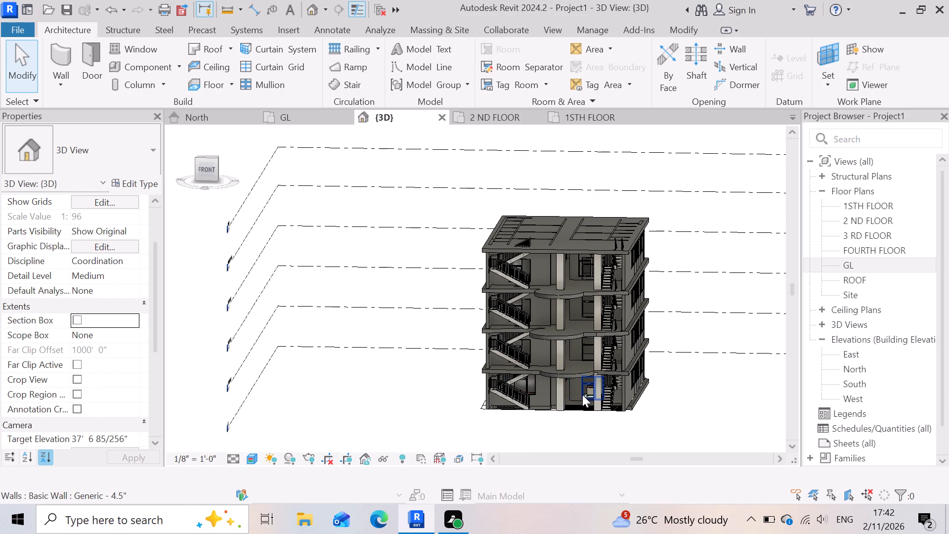
scroll(582, 395, up, 2)
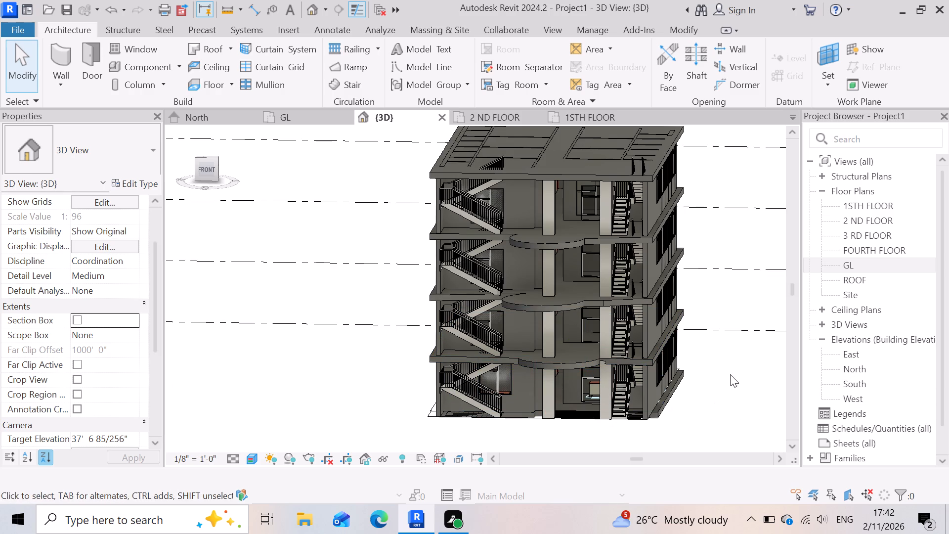
scroll(632, 383, up, 3)
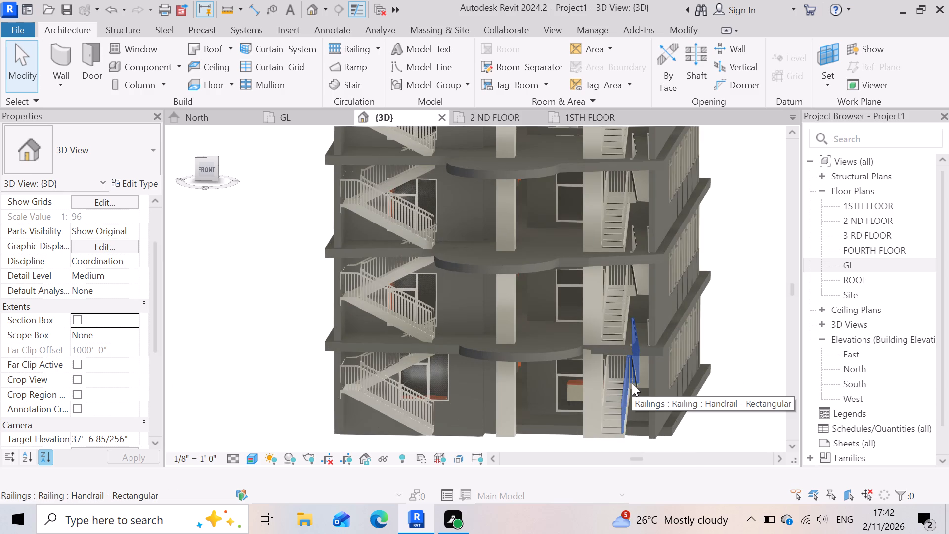
scroll(641, 385, down, 2)
In the GL floor plan, copy the two Generic - 5" walls that form the L-shaped enclosure around the SHIFT space.
double_click(875, 261)
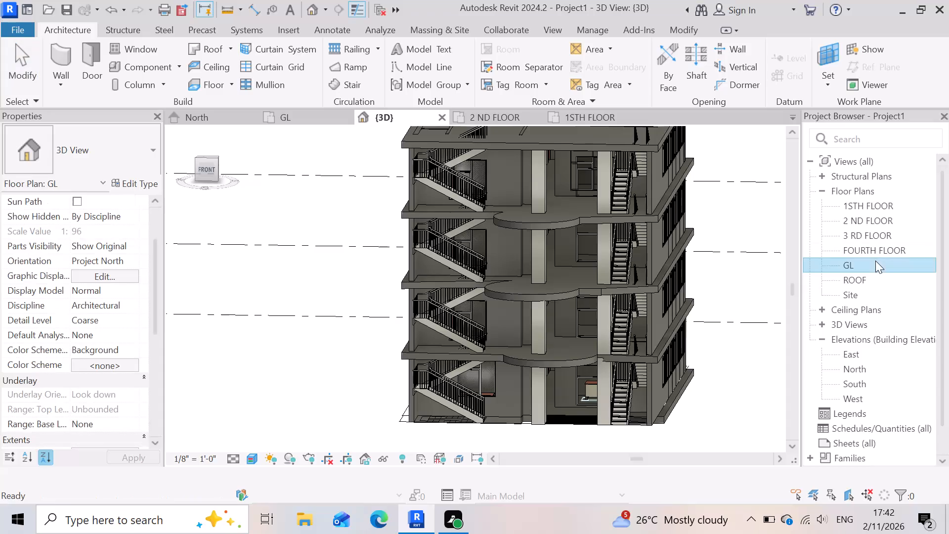
scroll(651, 335, down, 4)
scroll(485, 312, up, 3)
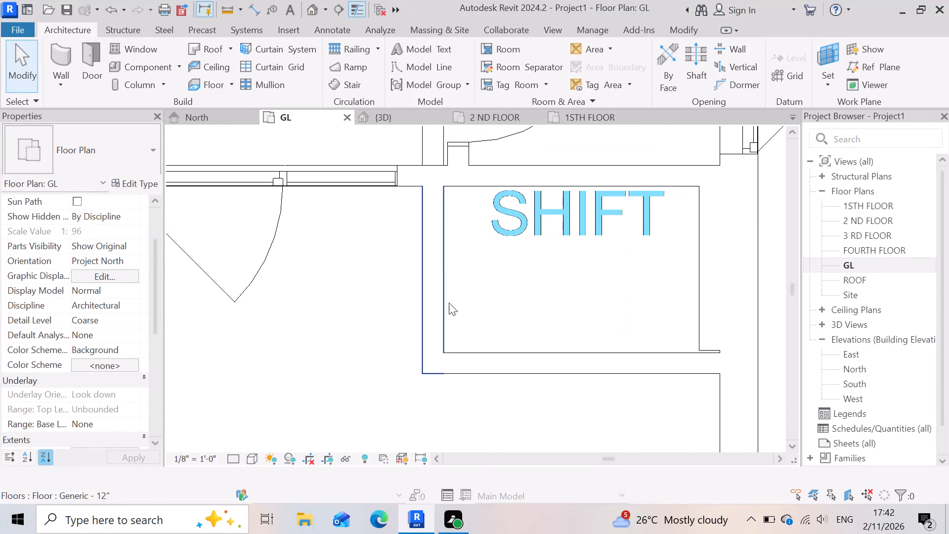
click(448, 302)
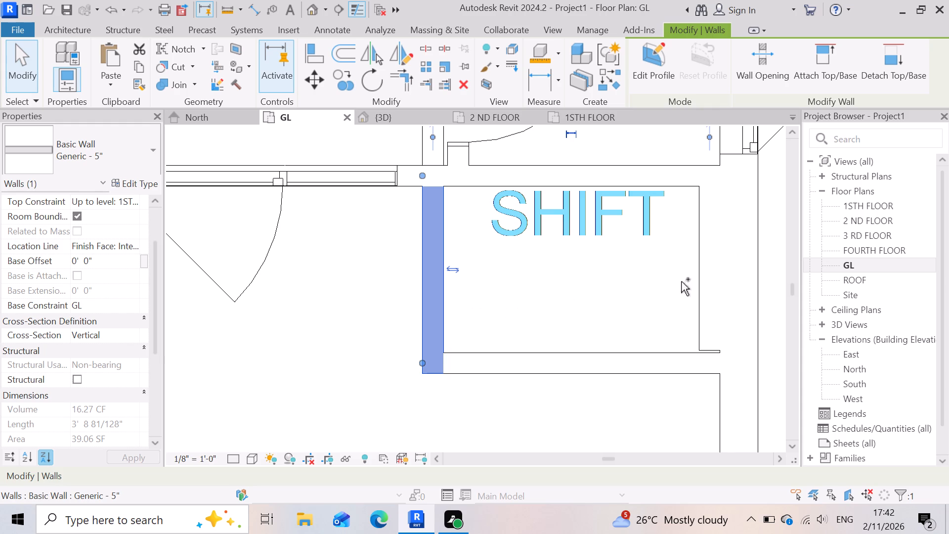
ctrl+click(696, 361)
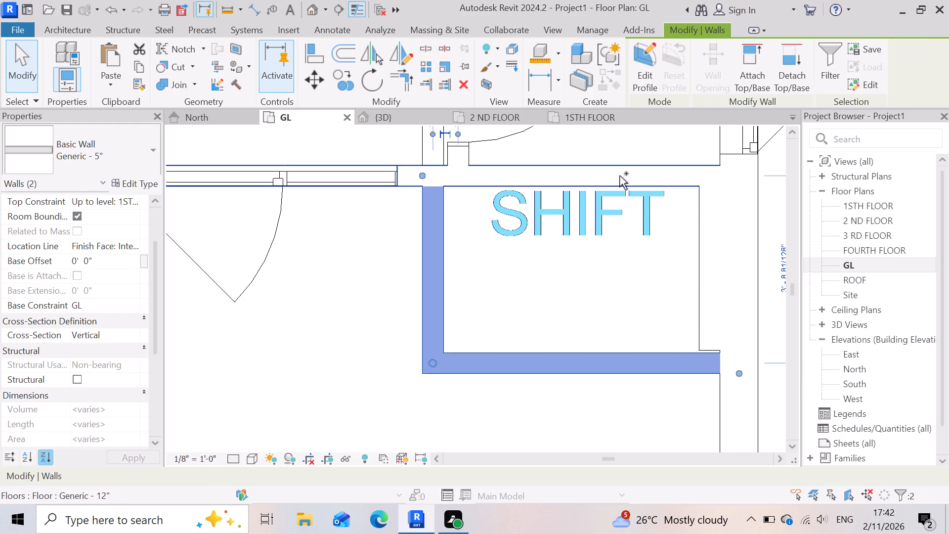
ctrl+scroll(619, 176, down, 2)
scroll(618, 292, down, 4)
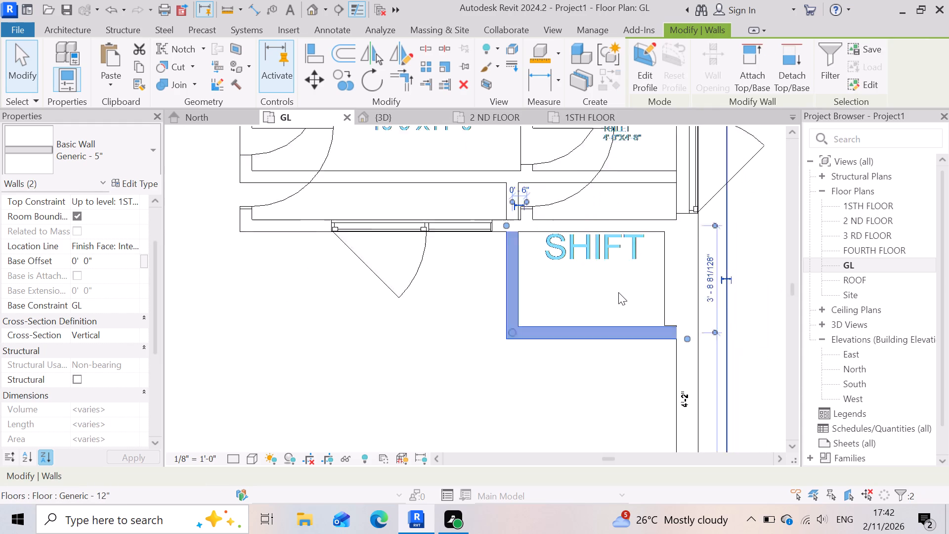
scroll(618, 292, down, 1)
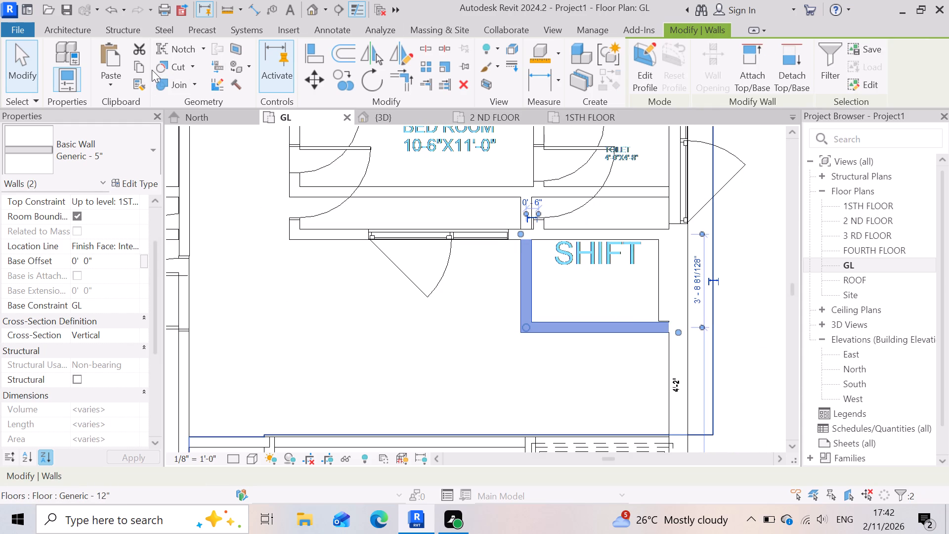
click(143, 67)
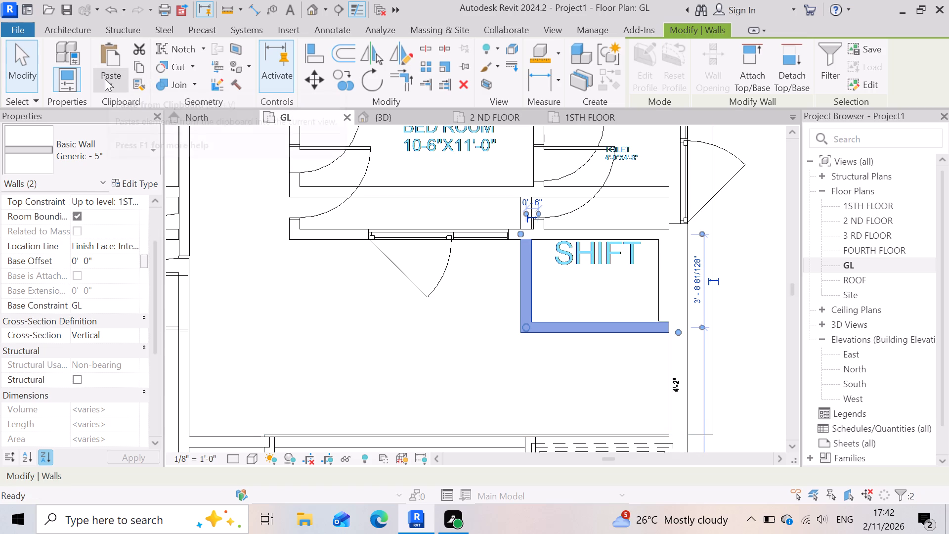
Paste the copied walls aligned to levels 1STH FLOOR, 2 ND FLOOR, 3 RD FLOOR and FOURTH FLOOR, and return to the 3D view.
click(105, 79)
click(134, 133)
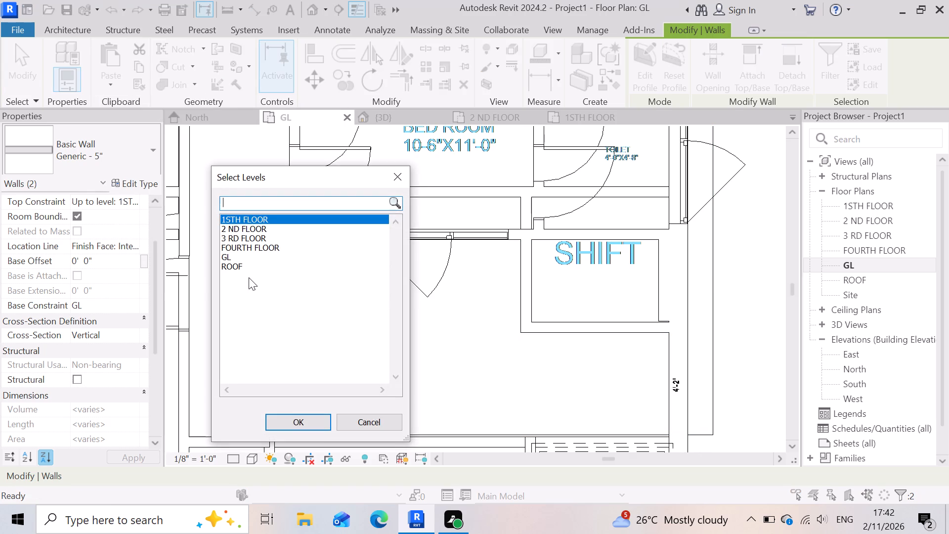
ctrl+click(252, 226)
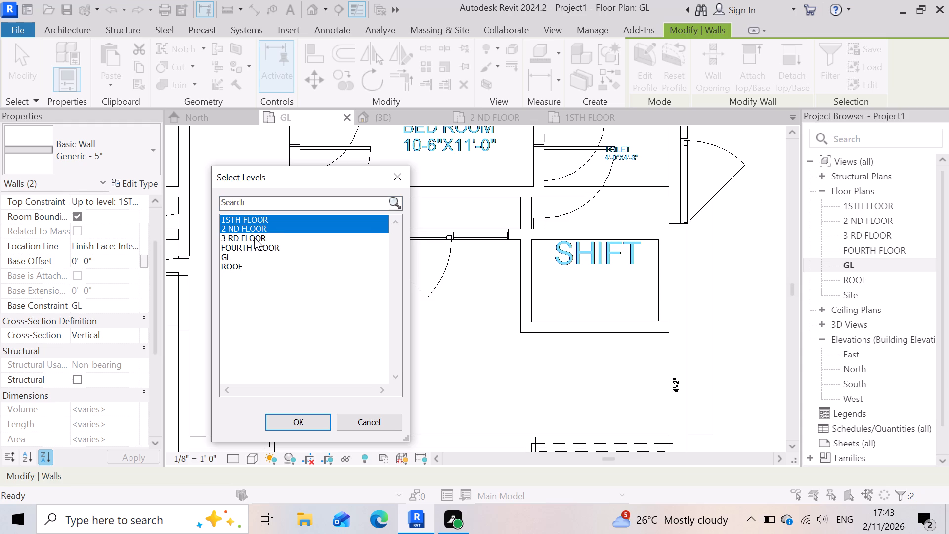
ctrl+click(254, 237)
ctrl+click(256, 244)
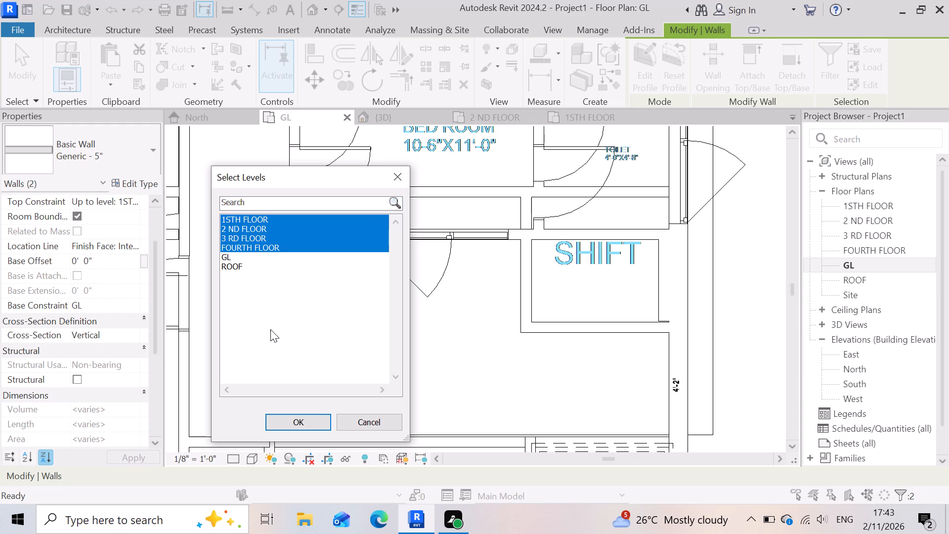
click(295, 420)
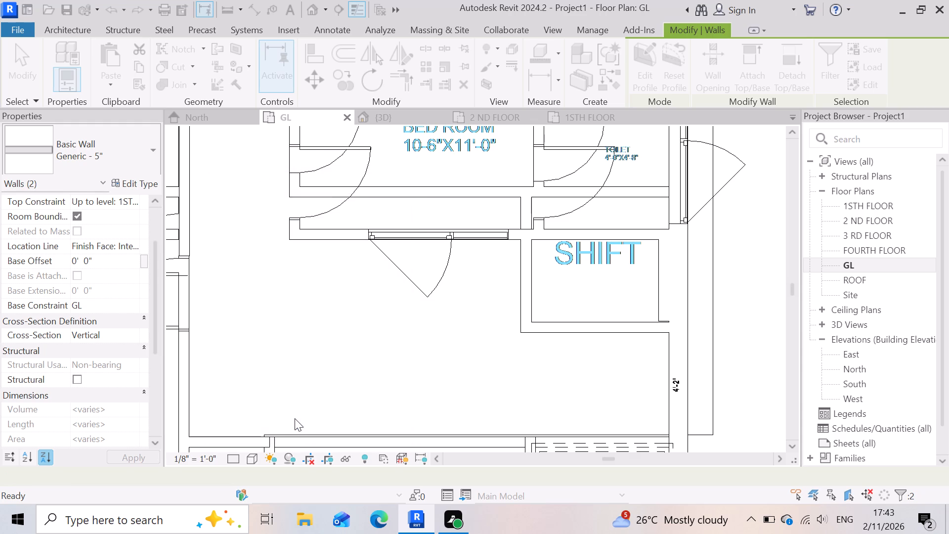
click(413, 115)
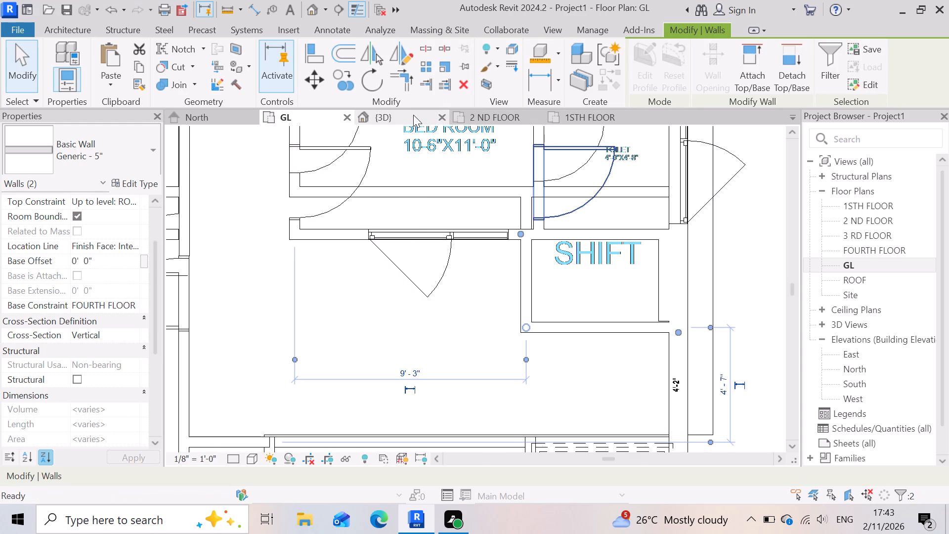
scroll(558, 261, down, 3)
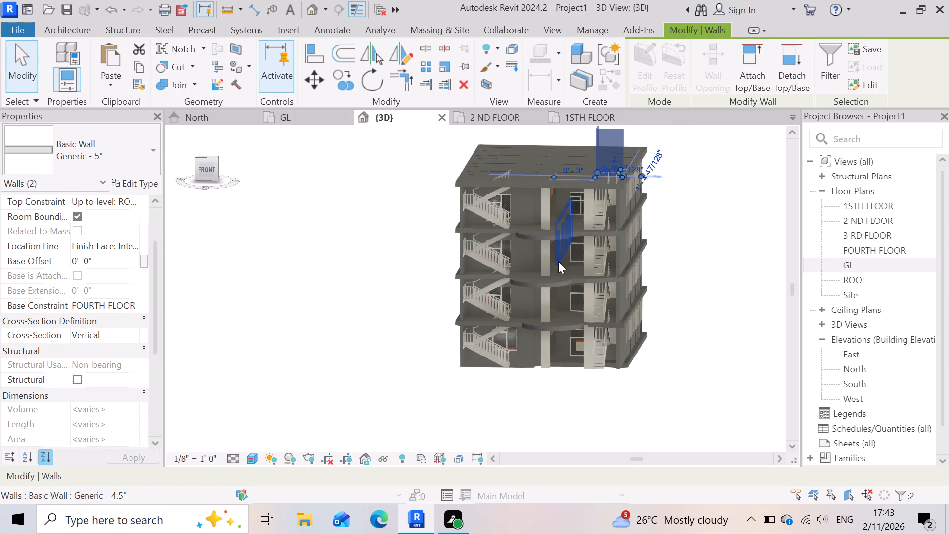
click(710, 347)
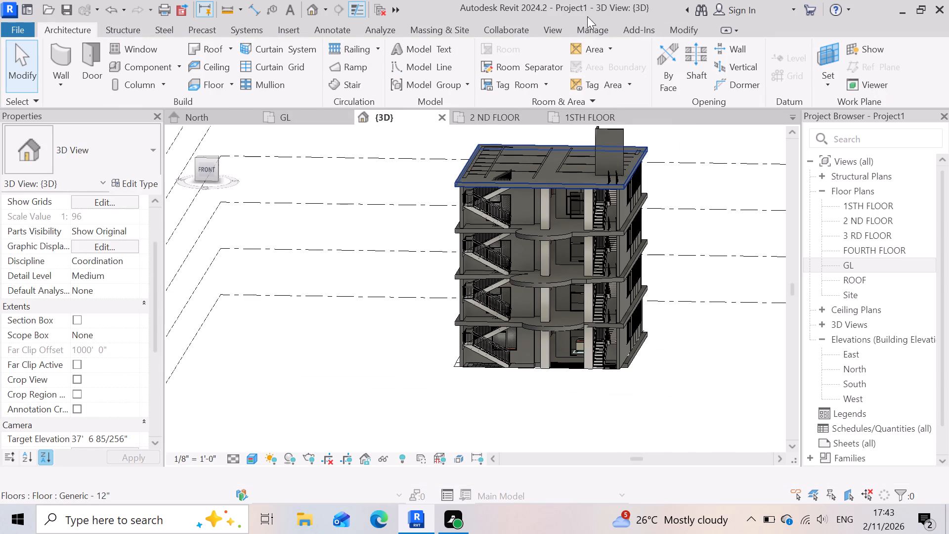
Examine the whole building from the front, side and rear, checking the pasted SHIFT enclosure walls at roof level.
scroll(587, 19, up, 2)
scroll(641, 276, down, 3)
scroll(677, 333, down, 2)
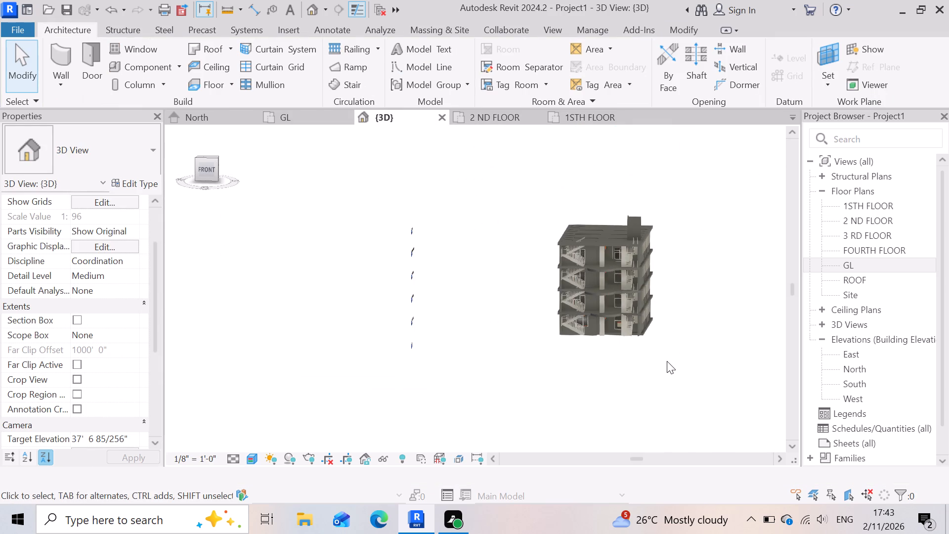
shift+scroll(657, 375, down, 1)
shift+middle_drag(657, 375, 582, 371)
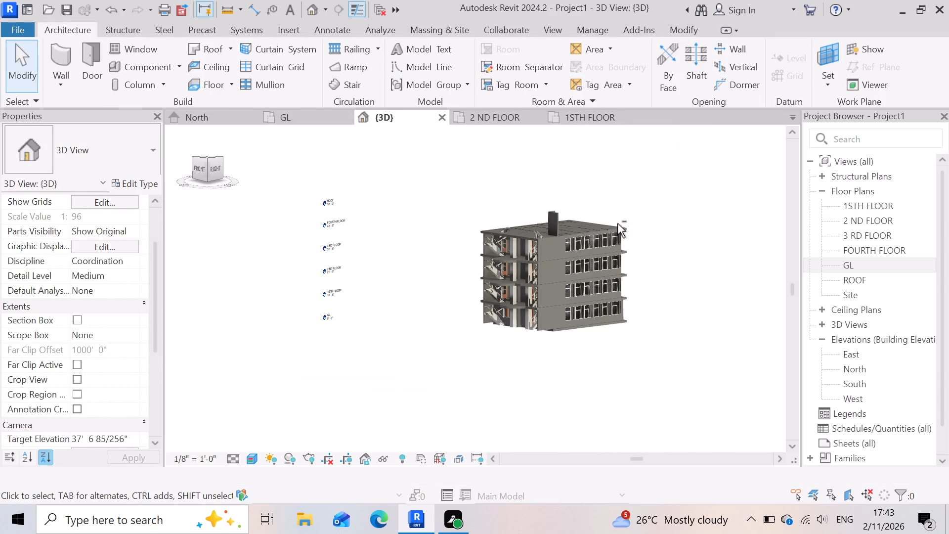
scroll(613, 207, up, 2)
shift+middle_drag(657, 451, 561, 456)
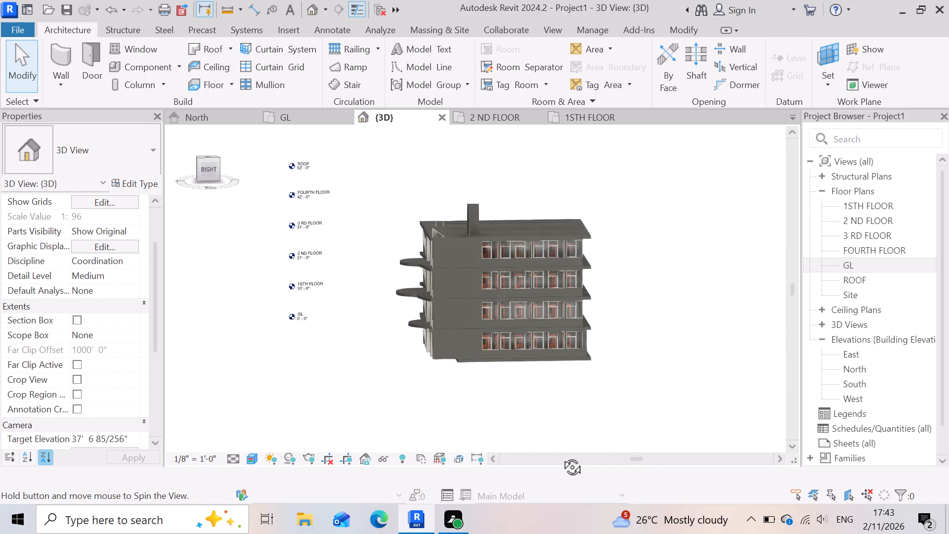
shift+middle_drag(561, 456, 483, 425)
scroll(558, 206, down, 1)
scroll(517, 197, up, 8)
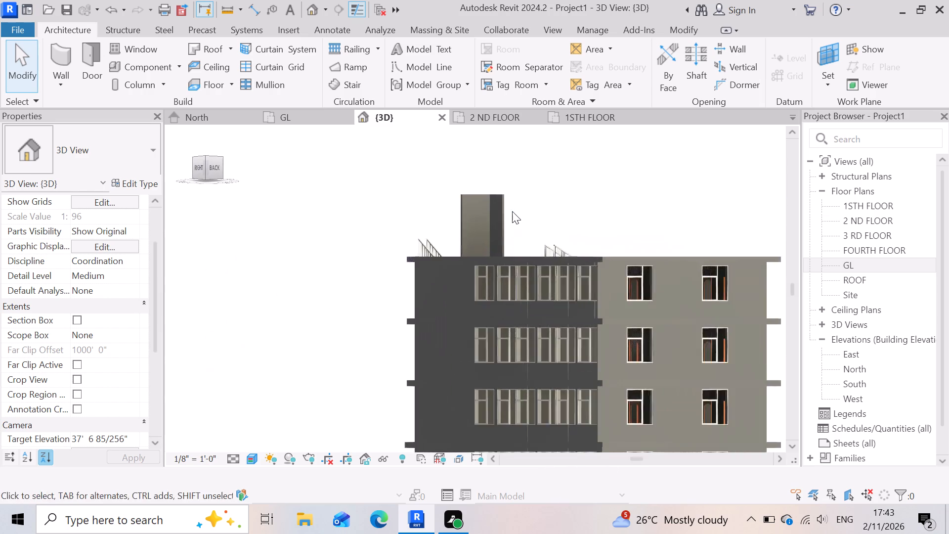
scroll(523, 310, up, 3)
scroll(608, 279, down, 1)
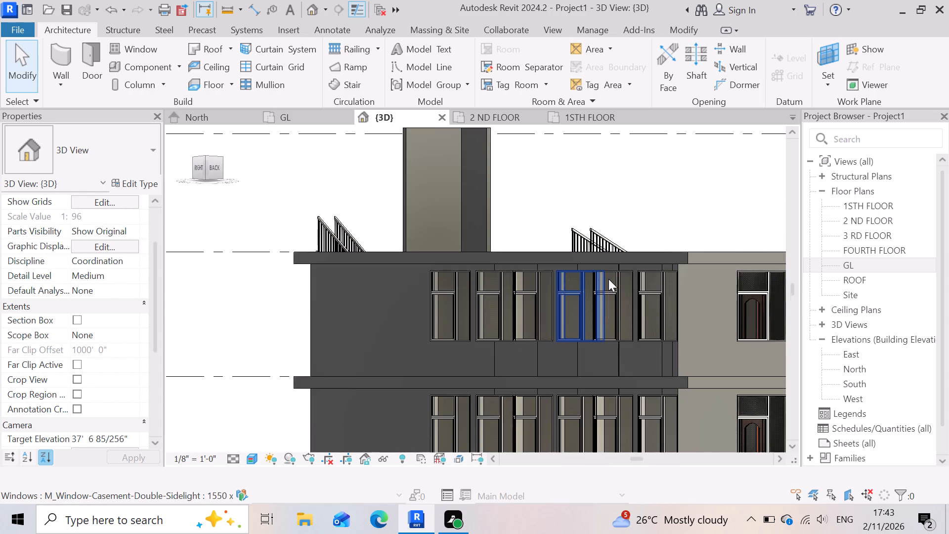
scroll(608, 279, down, 2)
shift+middle_drag(629, 271, 629, 285)
shift+scroll(629, 271, down, 1)
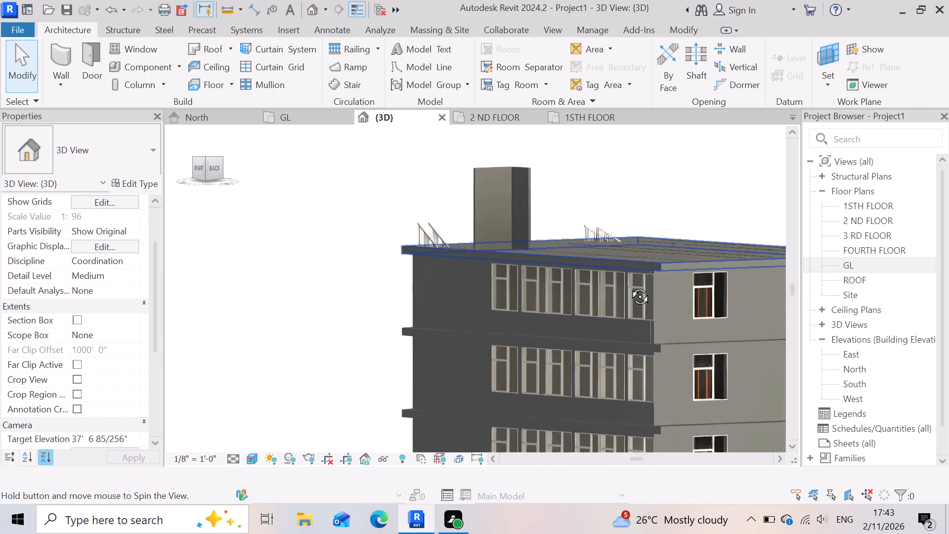
shift+middle_drag(629, 285, 627, 322)
scroll(627, 322, down, 3)
scroll(536, 183, up, 2)
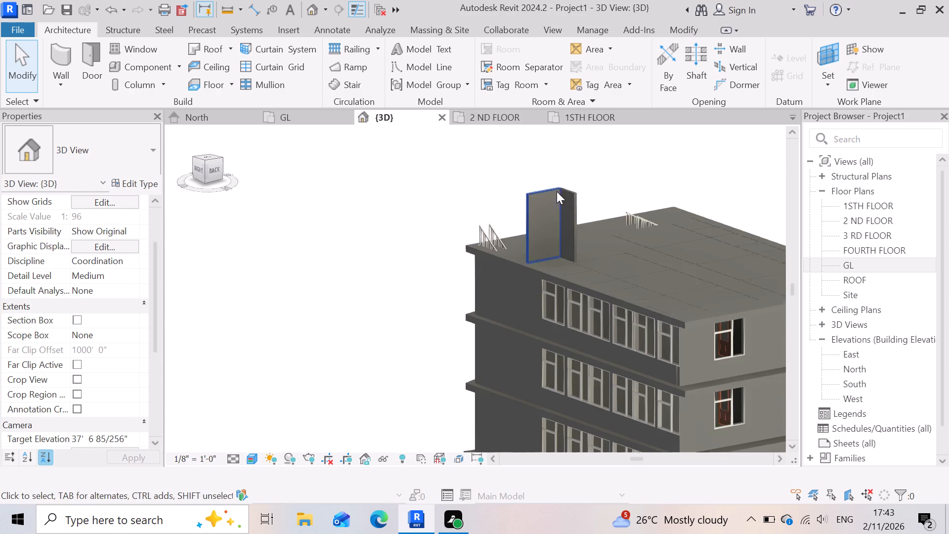
scroll(526, 208, down, 1)
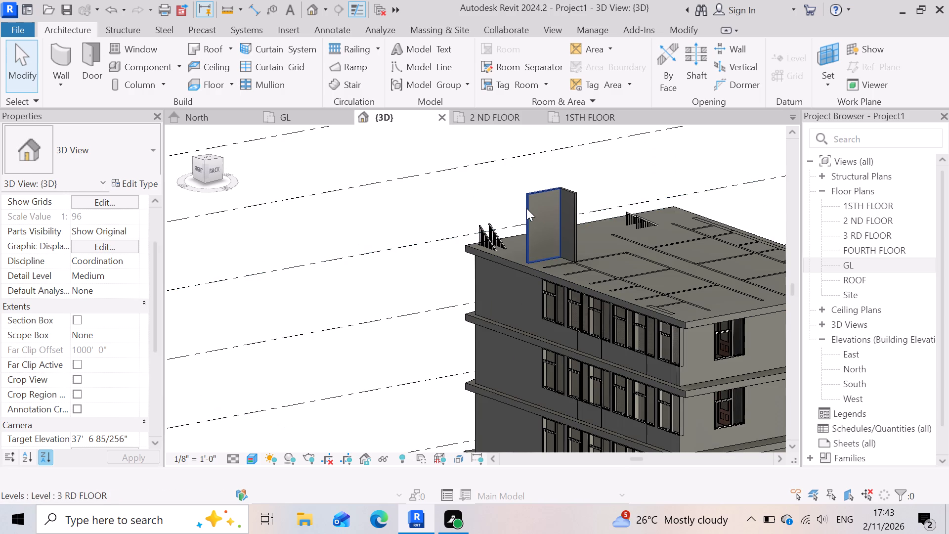
scroll(523, 207, down, 3)
scroll(547, 300, up, 2)
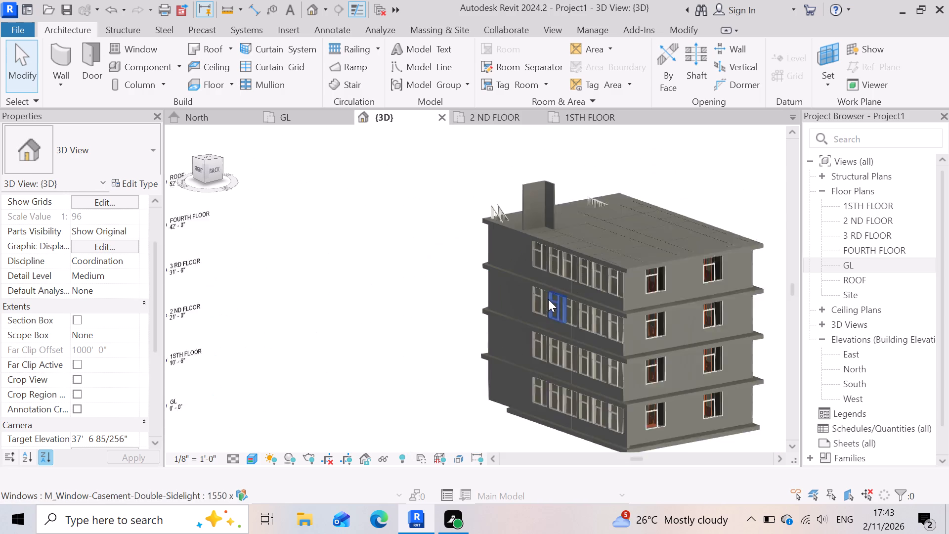
Inspect the level constraints and Base Offset of the longer Generic - 5" enclosure wall rising above the roof.
scroll(548, 167, up, 7)
click(513, 201)
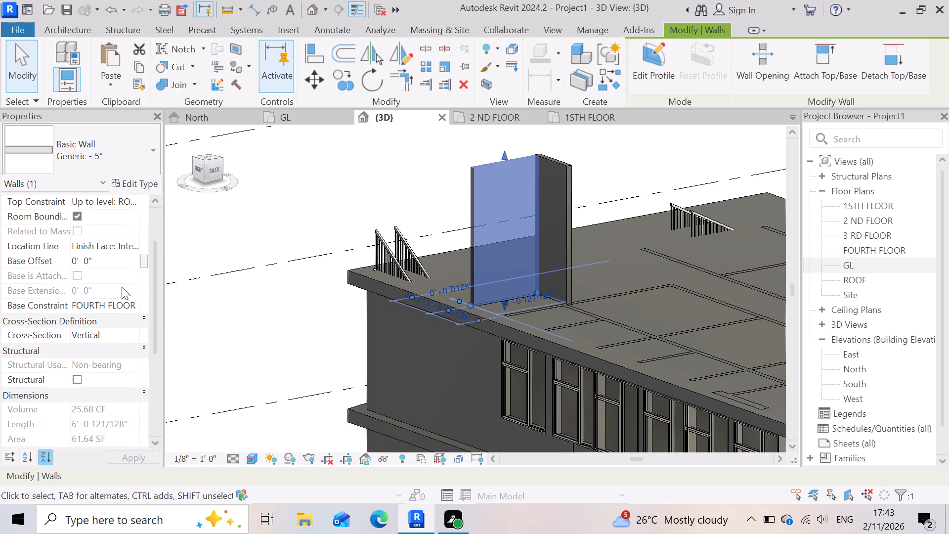
click(103, 260)
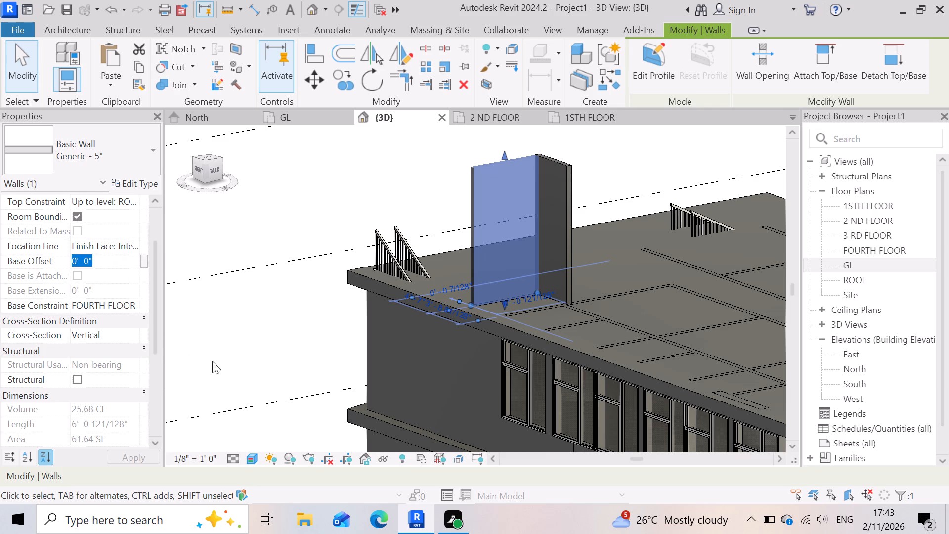
click(223, 362)
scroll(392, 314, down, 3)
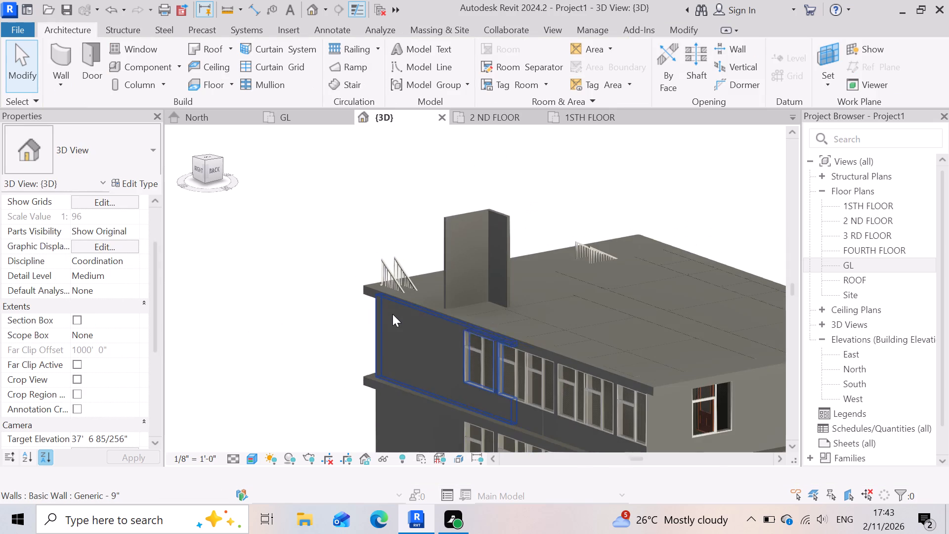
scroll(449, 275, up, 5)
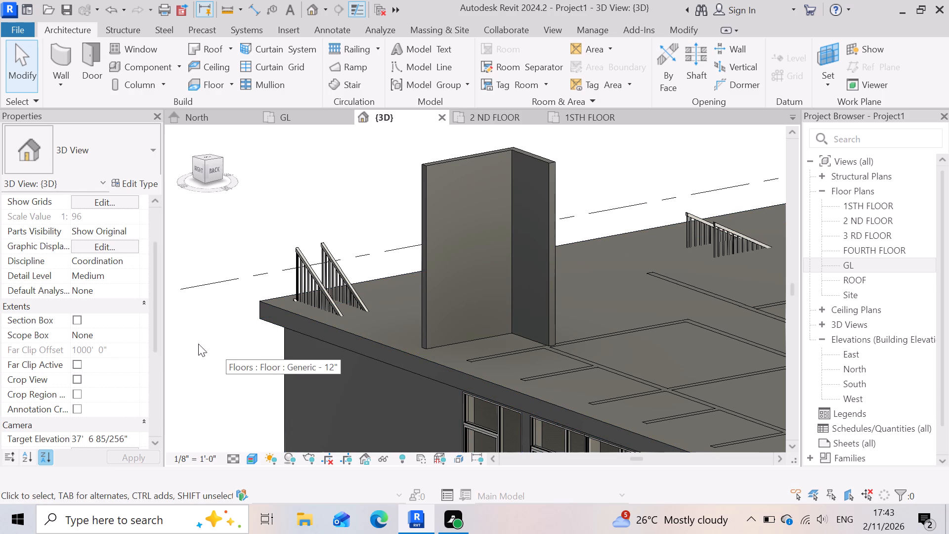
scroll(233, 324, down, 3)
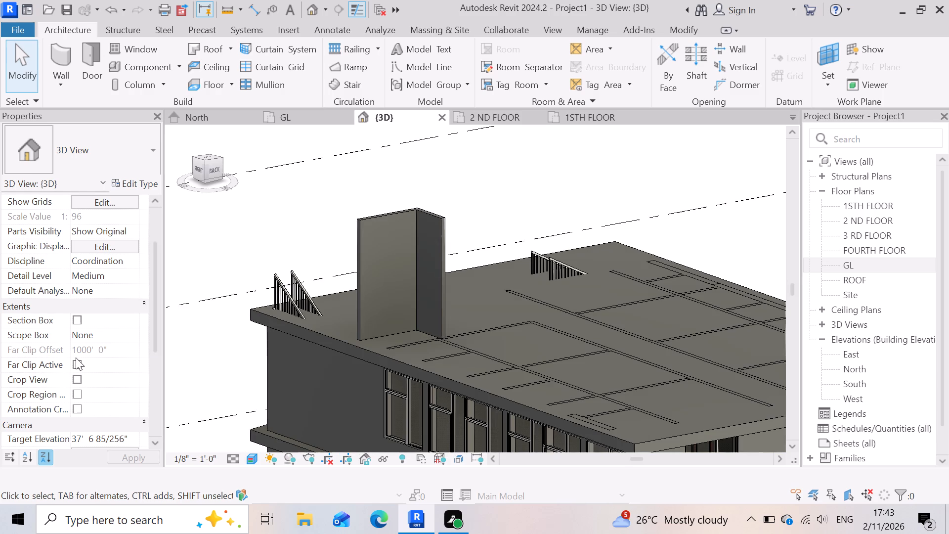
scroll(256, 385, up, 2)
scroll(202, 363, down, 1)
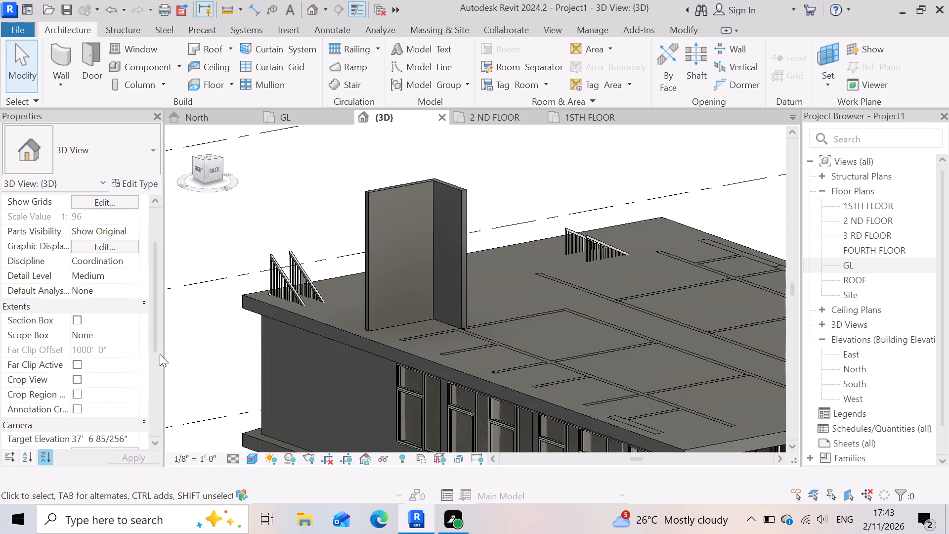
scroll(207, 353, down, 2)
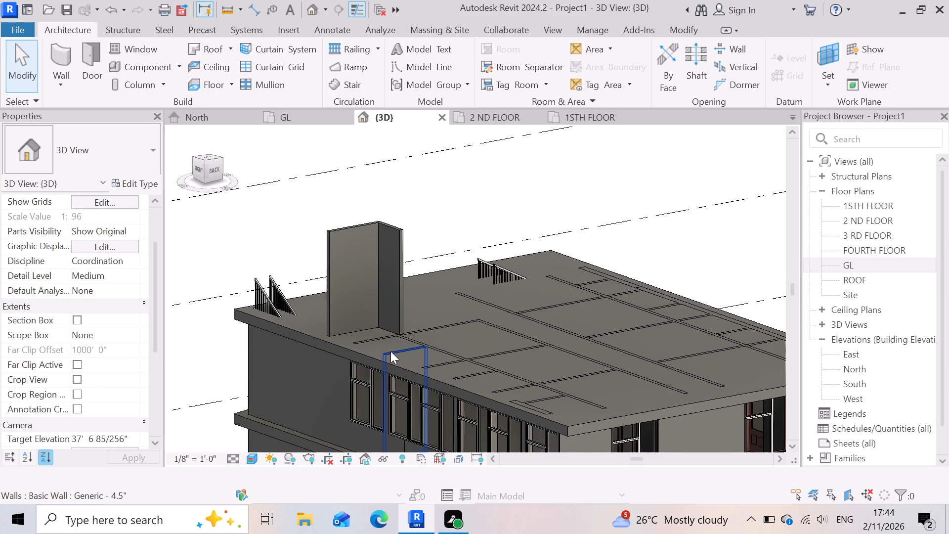
Select the longer Generic - 5" enclosure wall that stands above the roof slab.
scroll(326, 294, up, 3)
click(337, 300)
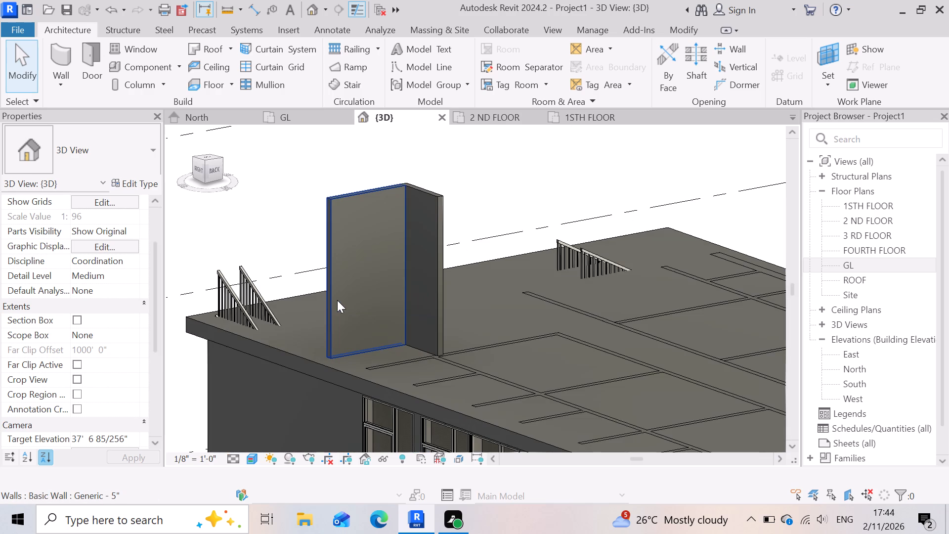
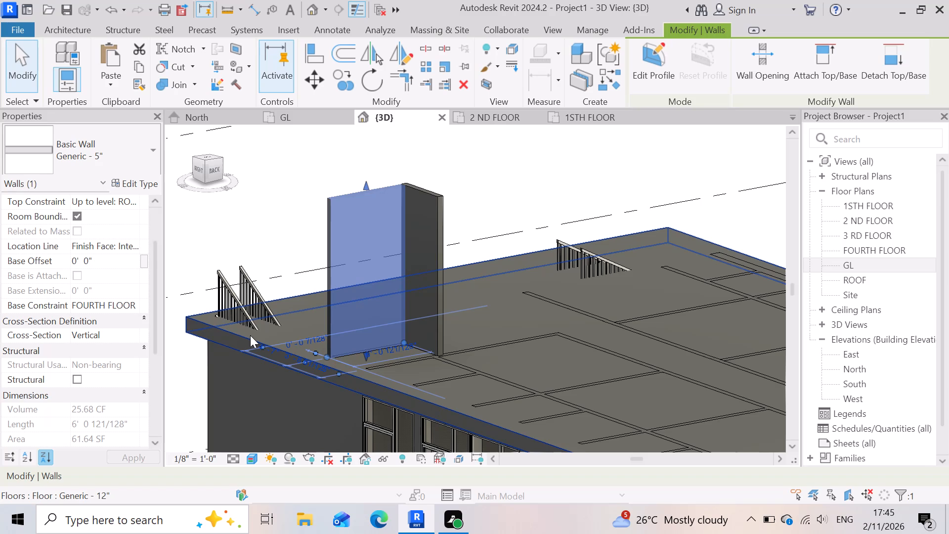
Set the Top Offset of the longer Generic - 5" enclosure wall above the roof to -0' 6".
scroll(438, 324, down, 2)
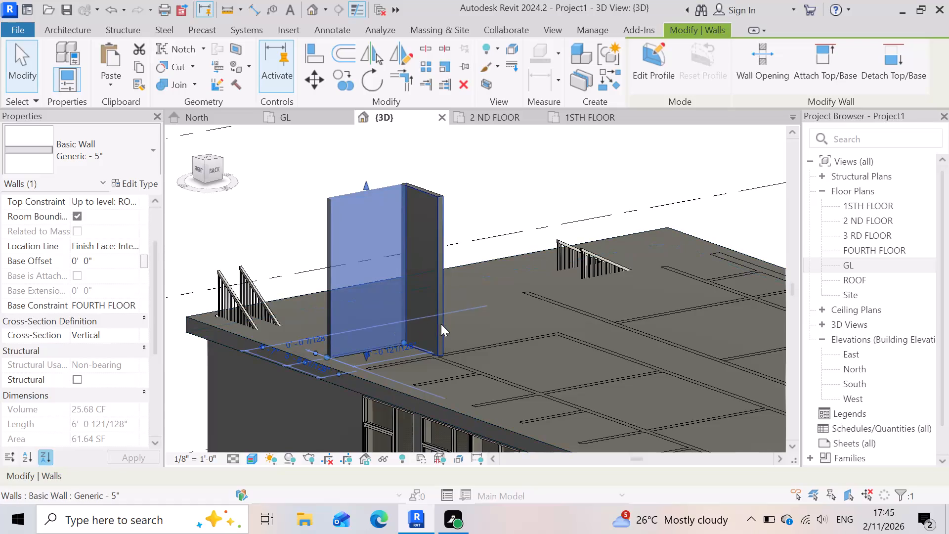
scroll(441, 324, down, 2)
scroll(69, 262, up, 3)
scroll(85, 324, up, 4)
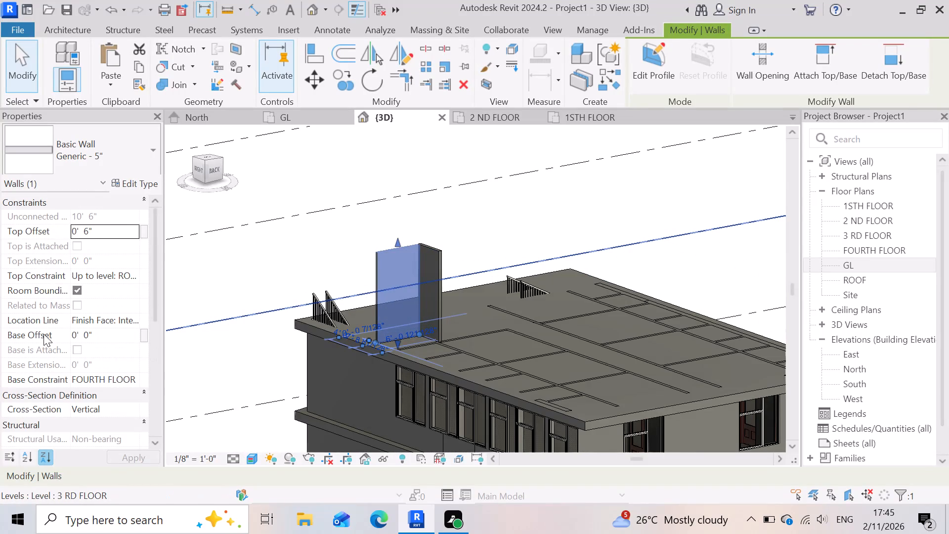
click(120, 233)
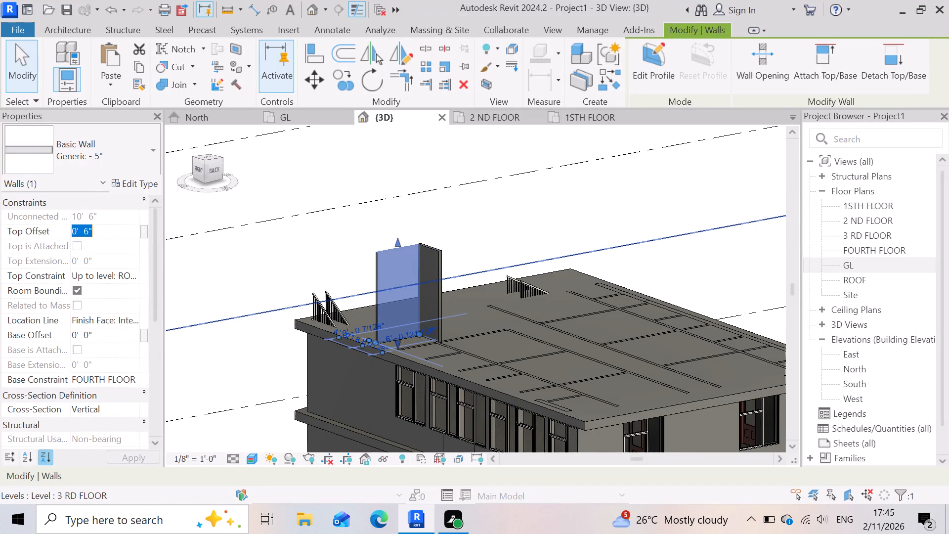
key(BackSpace)
text(-6)
key(shift+quotedbl)
key(Return)
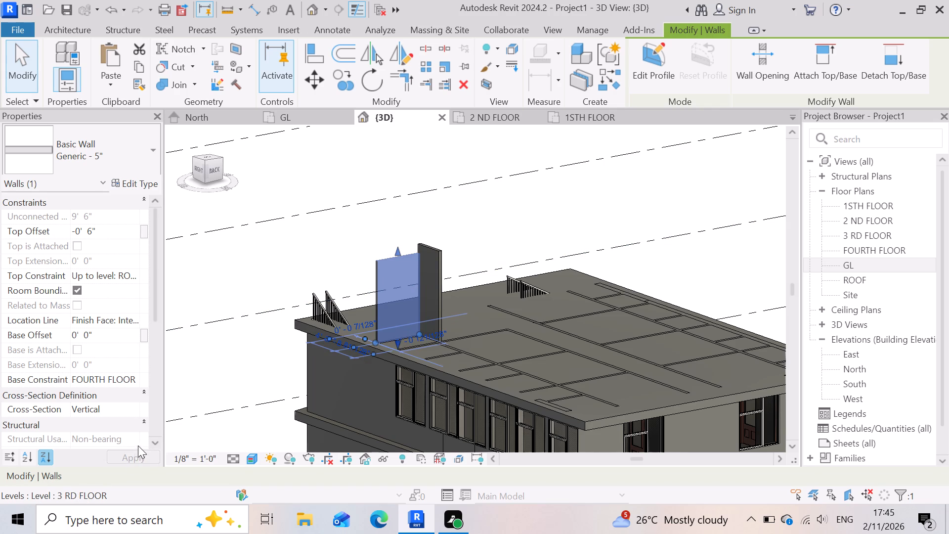
click(186, 380)
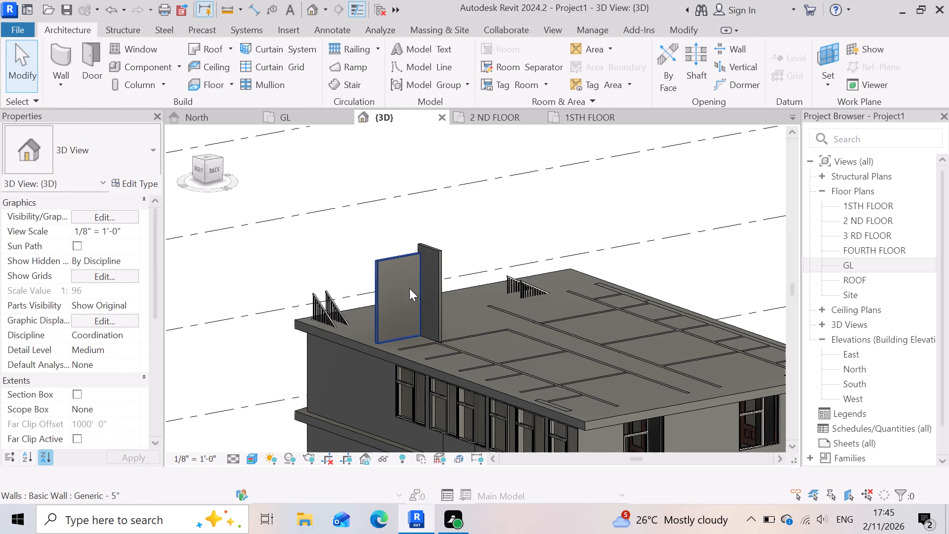
click(399, 302)
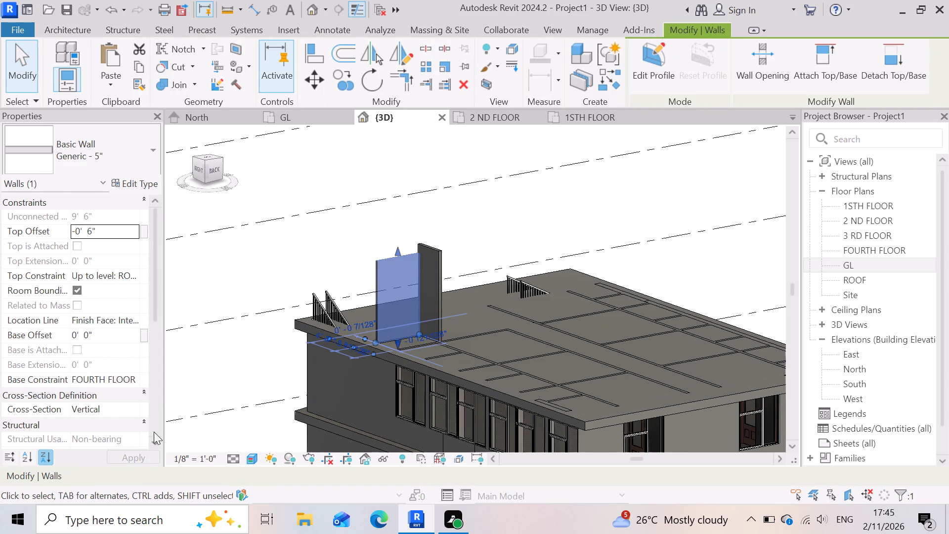
click(514, 198)
Set the Top Offset of the adjoining Generic - 5" enclosure wall above the roof to -0' 6" and deselect it.
scroll(433, 355, up, 2)
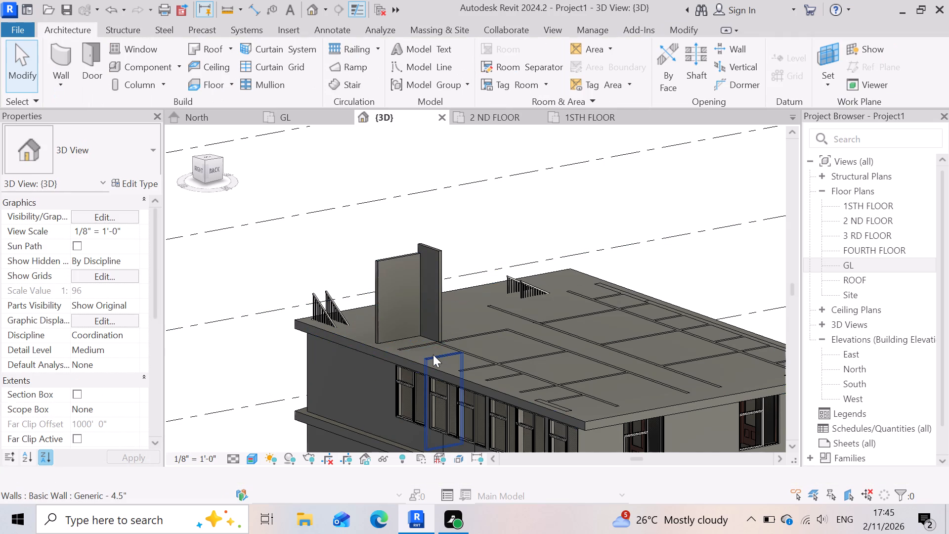
scroll(425, 224, up, 3)
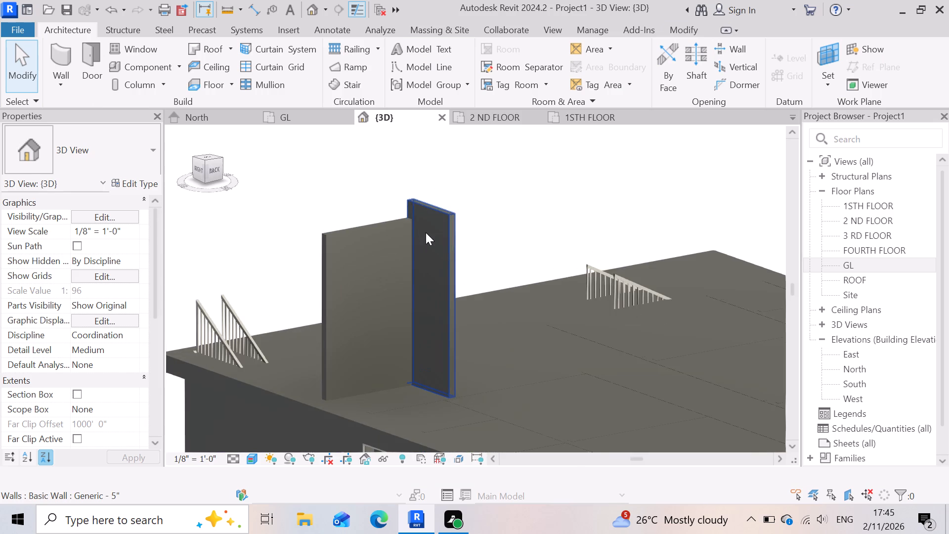
click(426, 232)
click(110, 229)
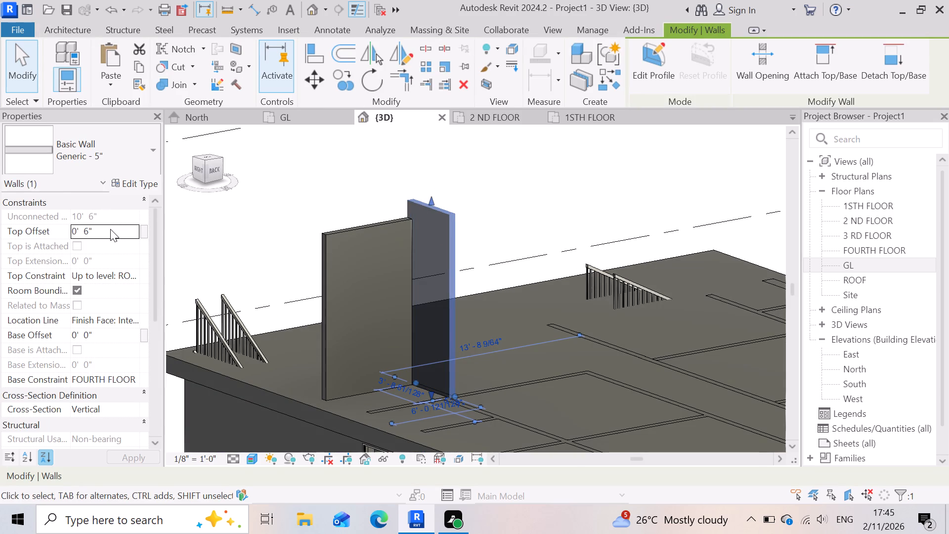
key(BackSpace)
key(minus)
key(6)
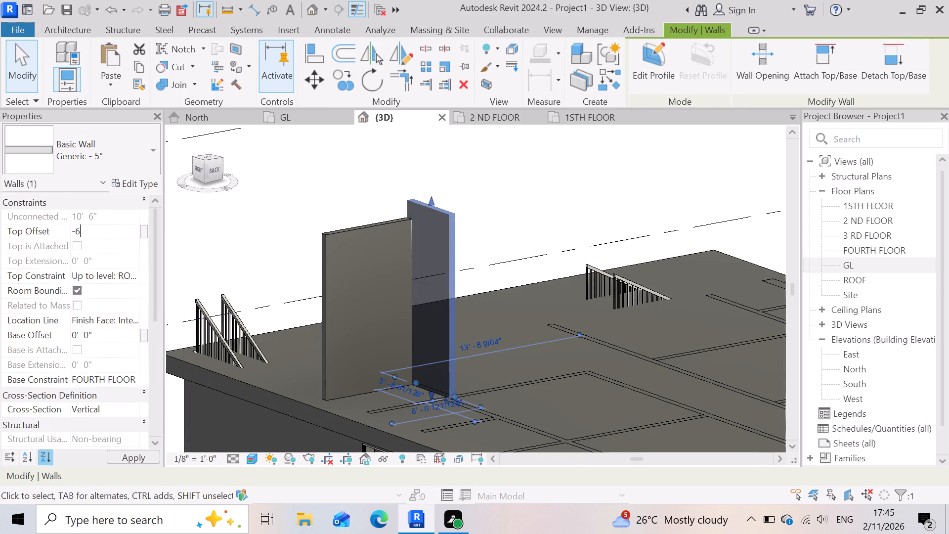
key(shift+quotedbl)
key(Return)
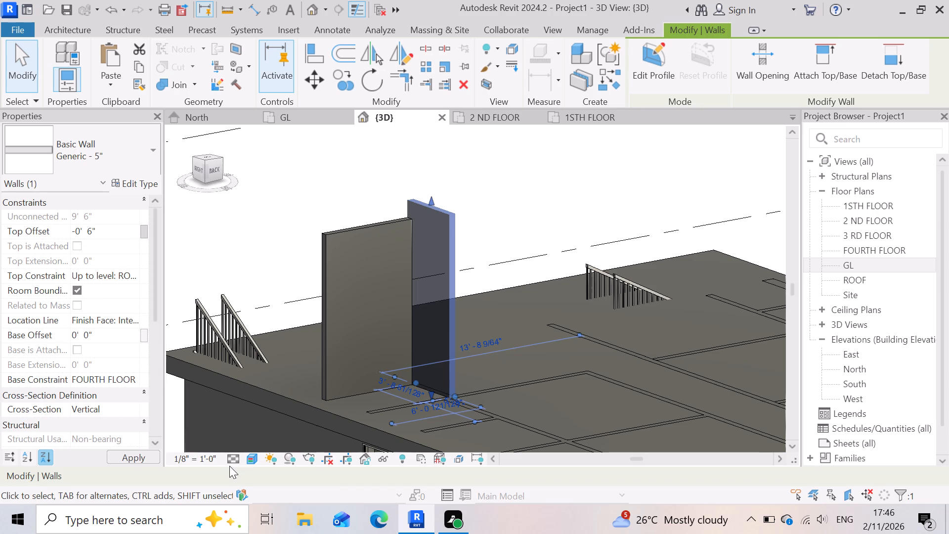
scroll(429, 325, down, 1)
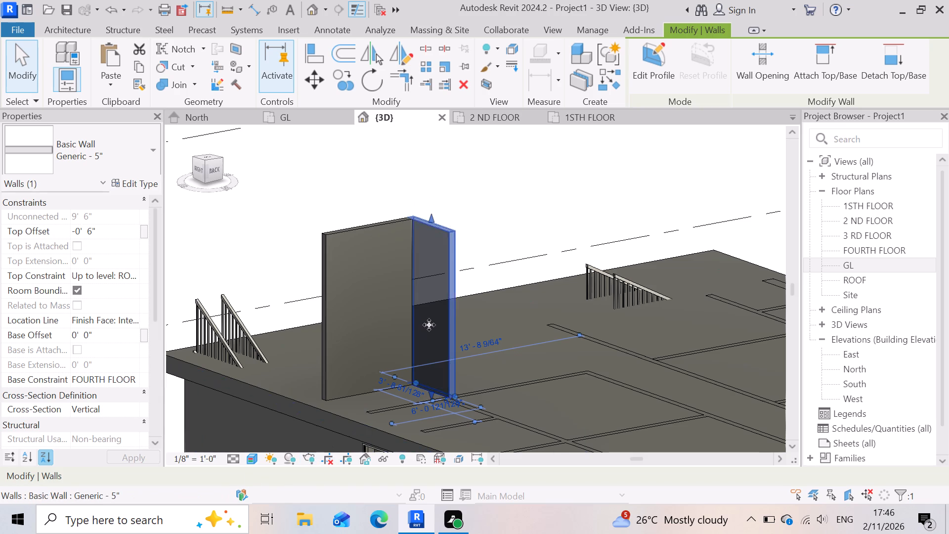
scroll(429, 325, down, 7)
scroll(378, 351, down, 3)
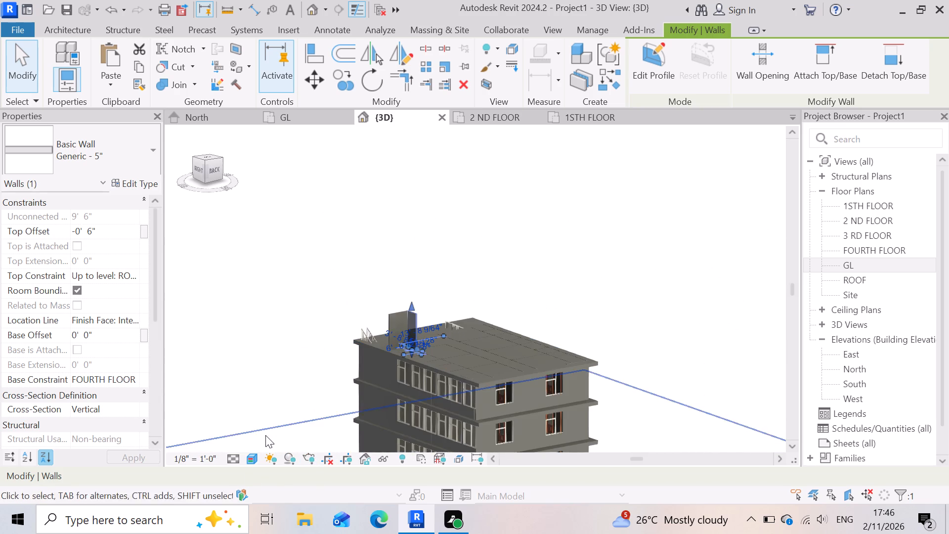
click(262, 359)
Examine the enclosure walls where they meet the roof slab and the windows and partitions below them.
scroll(348, 343, up, 1)
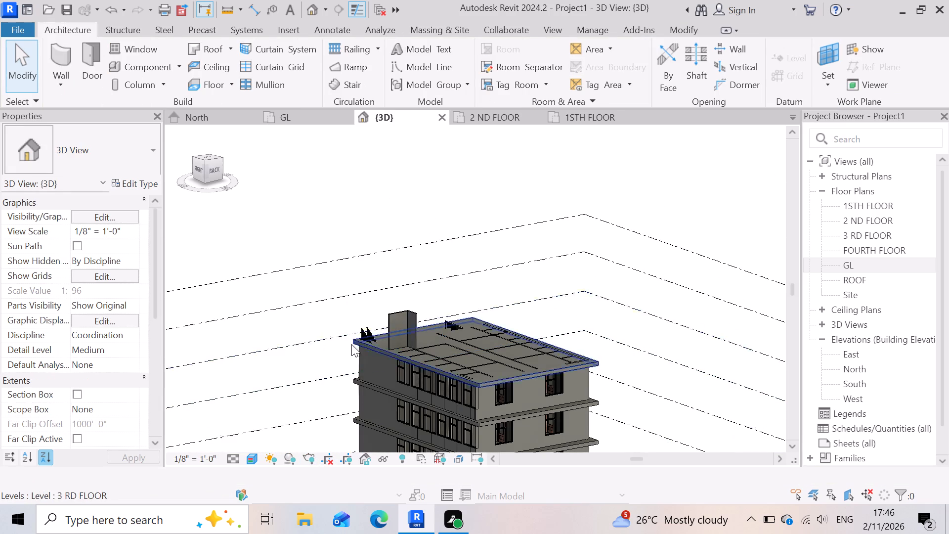
scroll(351, 344, up, 5)
scroll(493, 423, up, 2)
scroll(464, 387, up, 5)
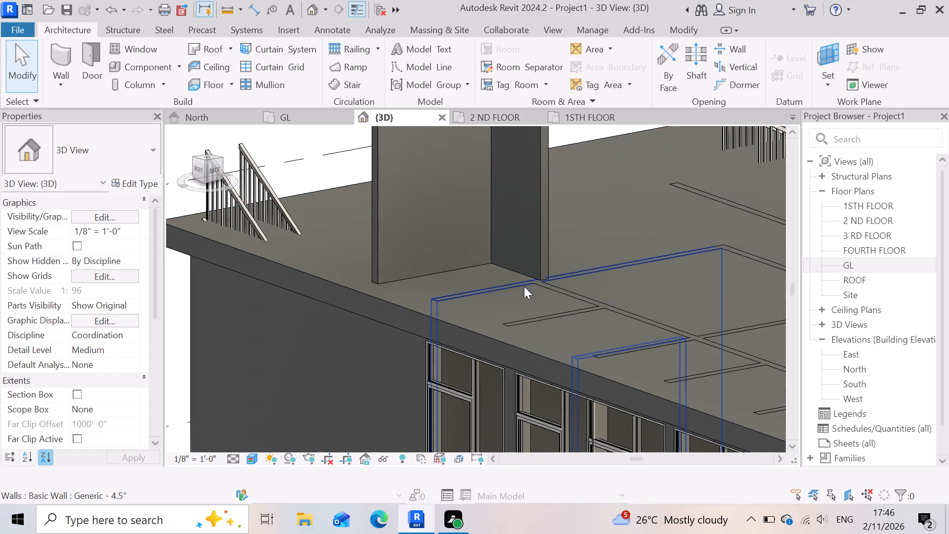
scroll(426, 324, down, 8)
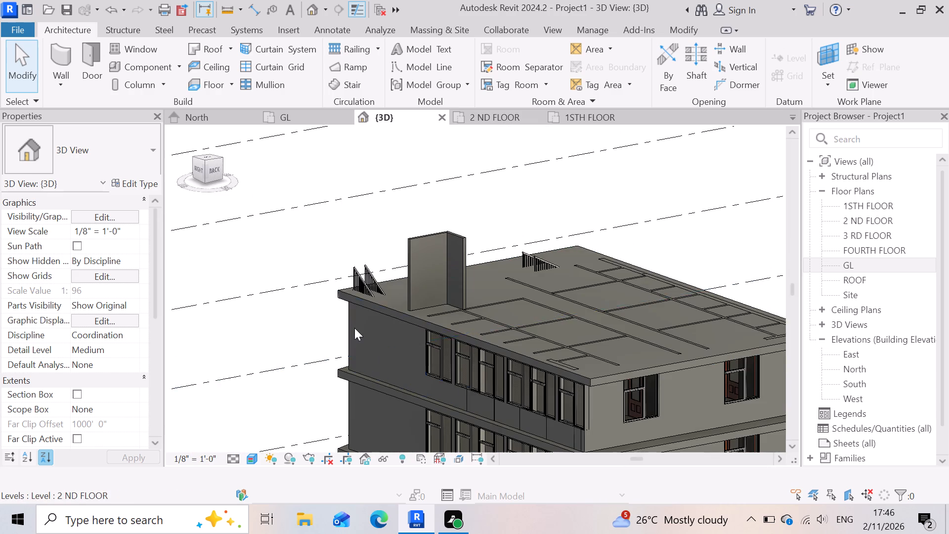
scroll(359, 324, down, 4)
scroll(407, 333, up, 12)
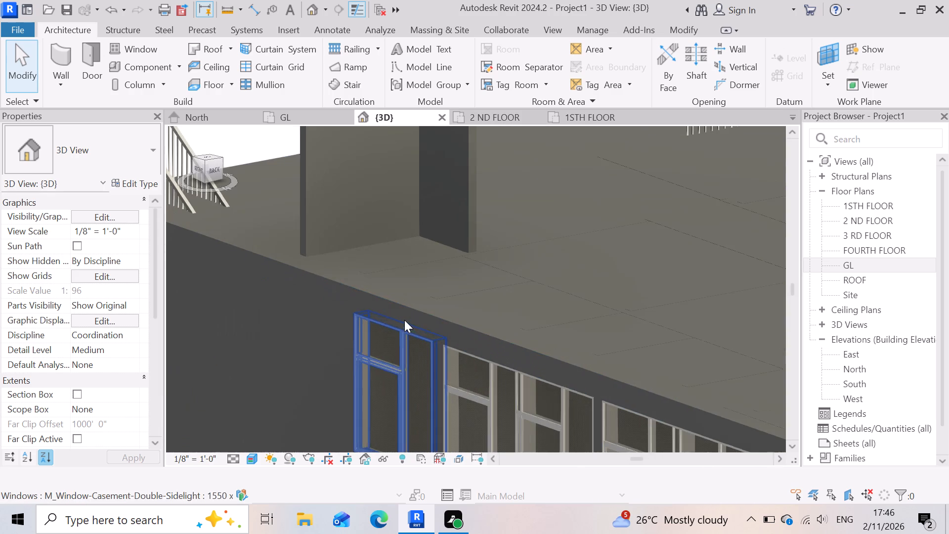
scroll(443, 294, down, 6)
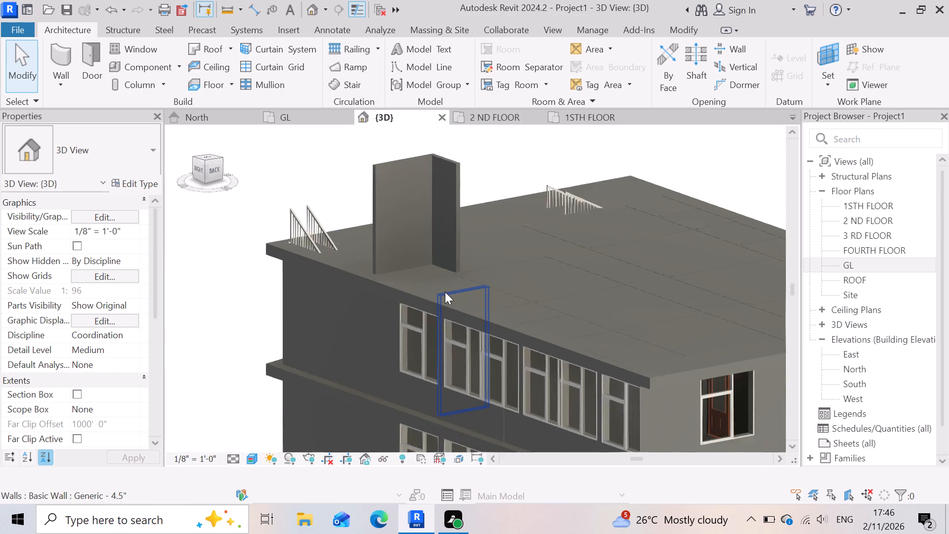
scroll(445, 292, down, 4)
Open the GL floor plan and inspect the types and constraints of the walls surrounding the SHIFT space.
double_click(871, 265)
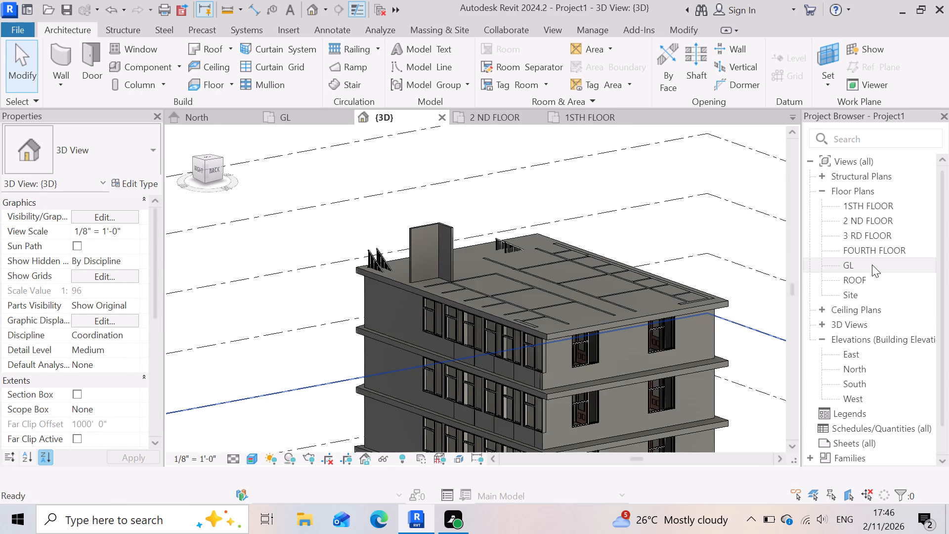
scroll(642, 304, up, 3)
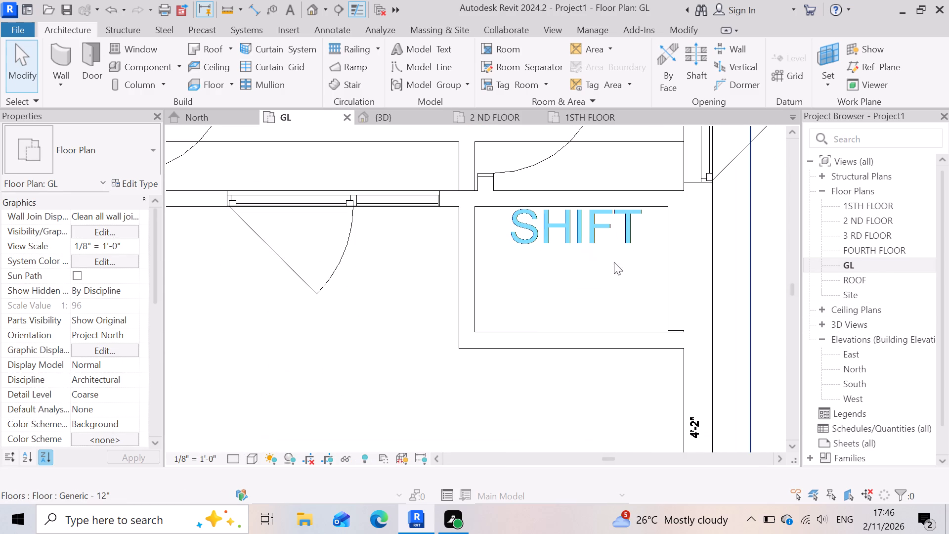
click(618, 203)
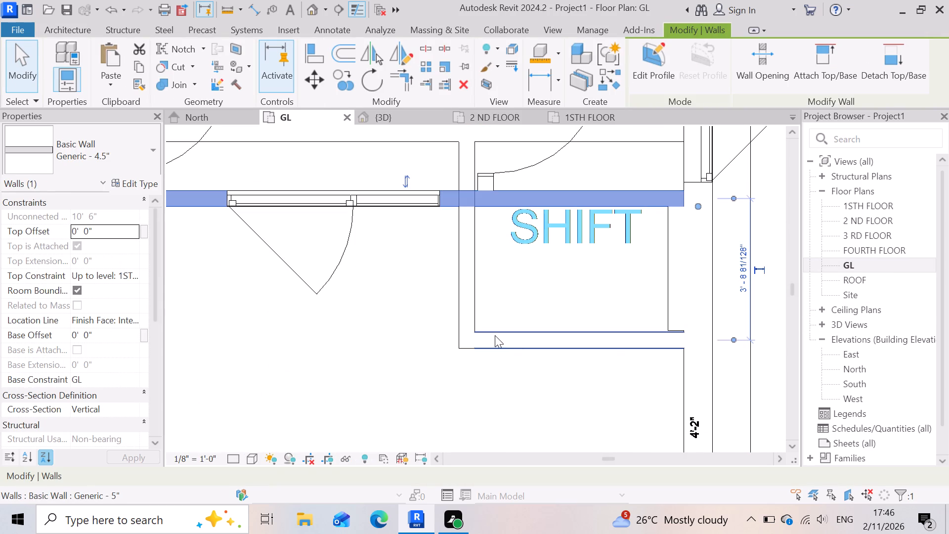
click(495, 335)
click(468, 283)
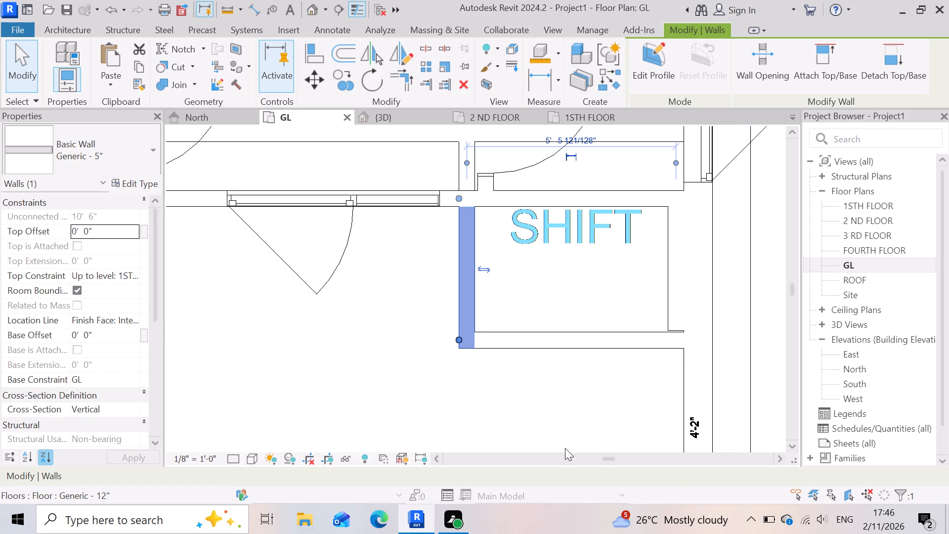
scroll(532, 400, down, 3)
click(524, 407)
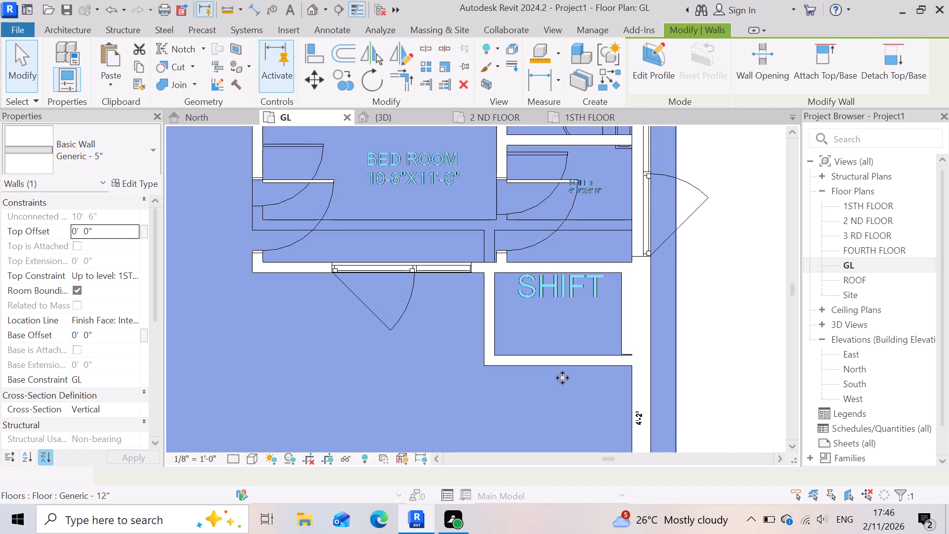
scroll(578, 373, up, 3)
scroll(547, 393, down, 8)
click(682, 417)
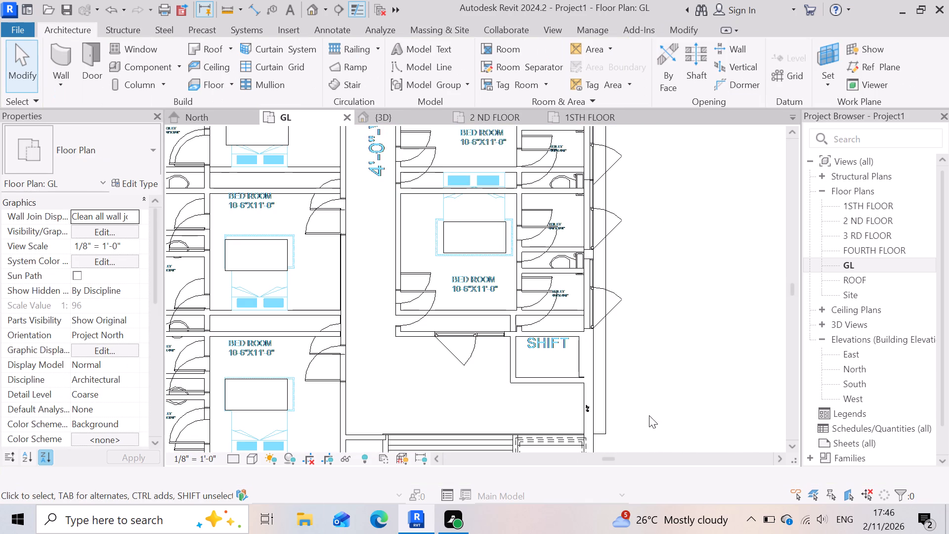
scroll(652, 366, down, 3)
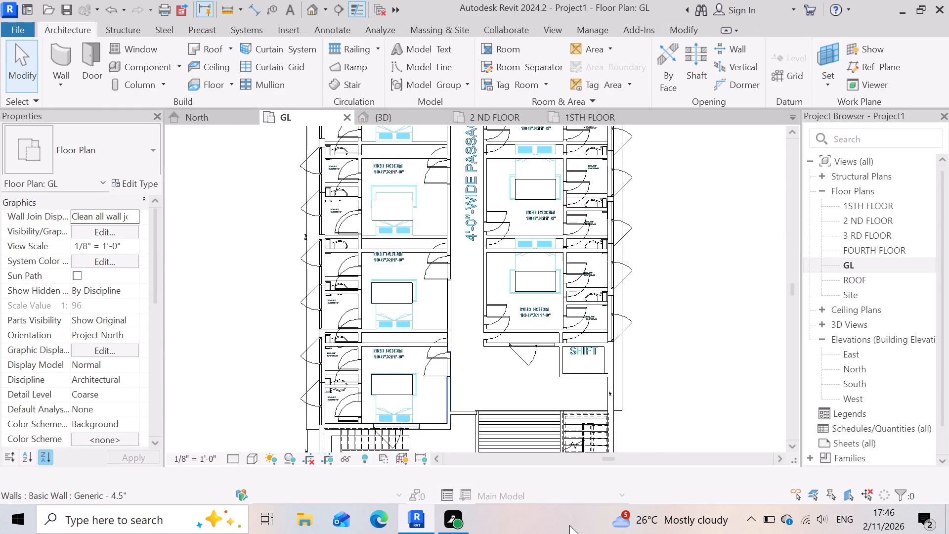
scroll(565, 379, up, 6)
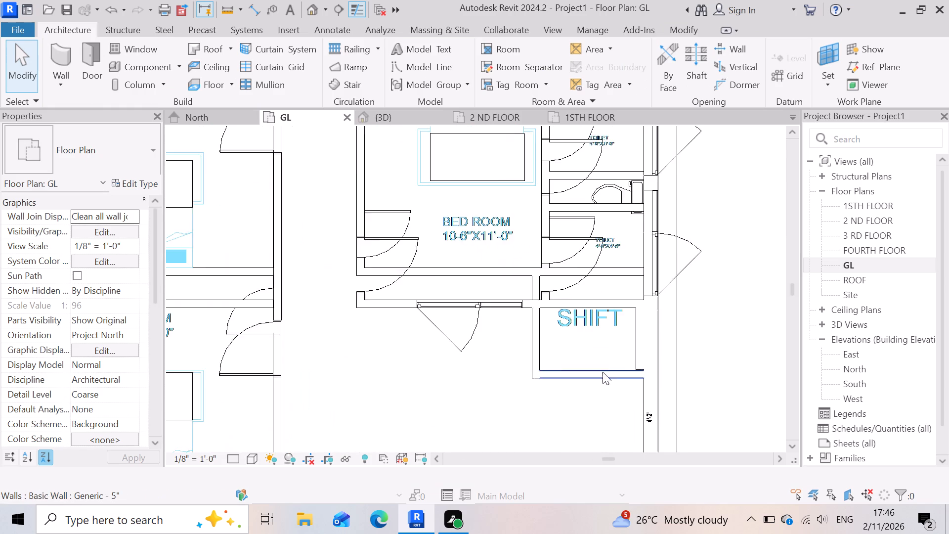
scroll(603, 372, up, 3)
click(538, 377)
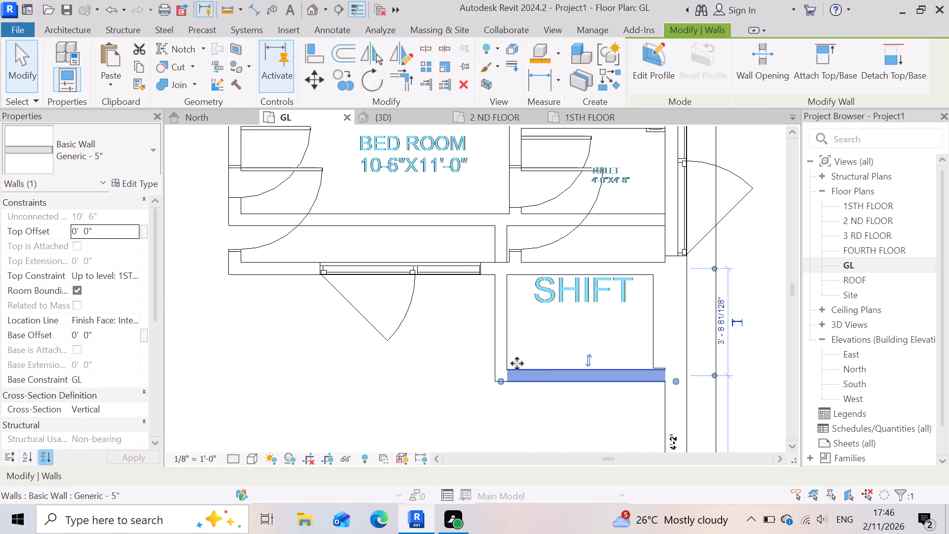
click(494, 356)
scroll(534, 282, up, 3)
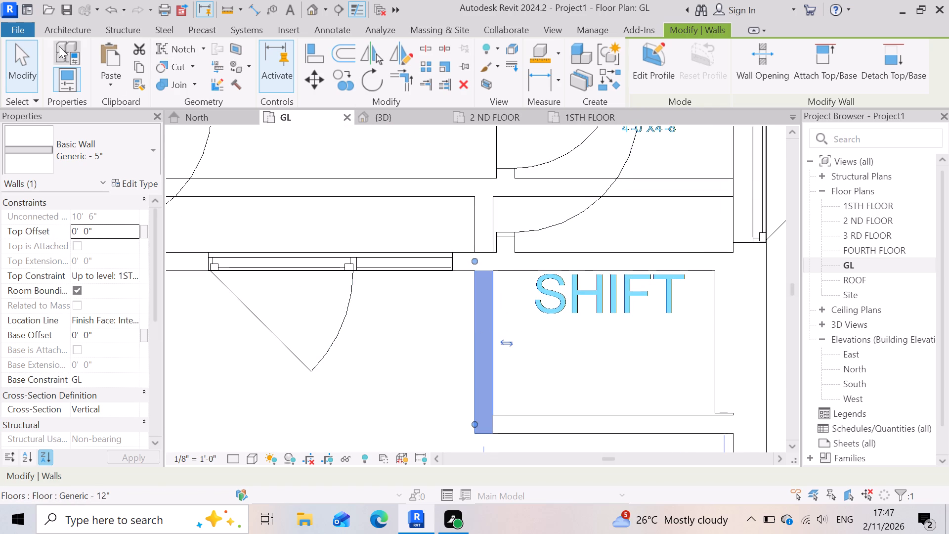
Draw a Generic - 5" wall about 5'-1" long along the bedroom-side edge of the SHIFT space on the GL plan.
click(75, 29)
click(54, 64)
scroll(590, 286, up, 5)
click(407, 261)
scroll(407, 261, down, 8)
scroll(585, 273, up, 6)
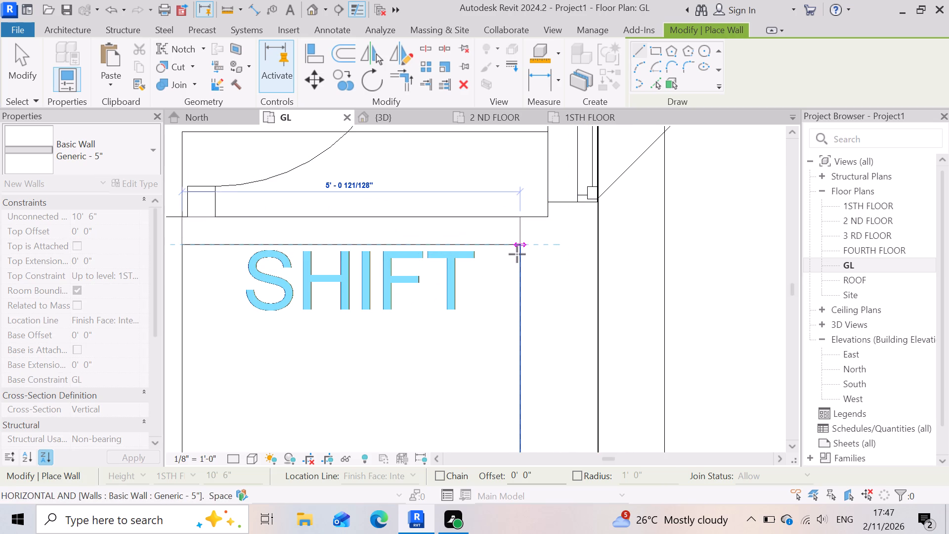
click(517, 254)
key(ctrl+z)
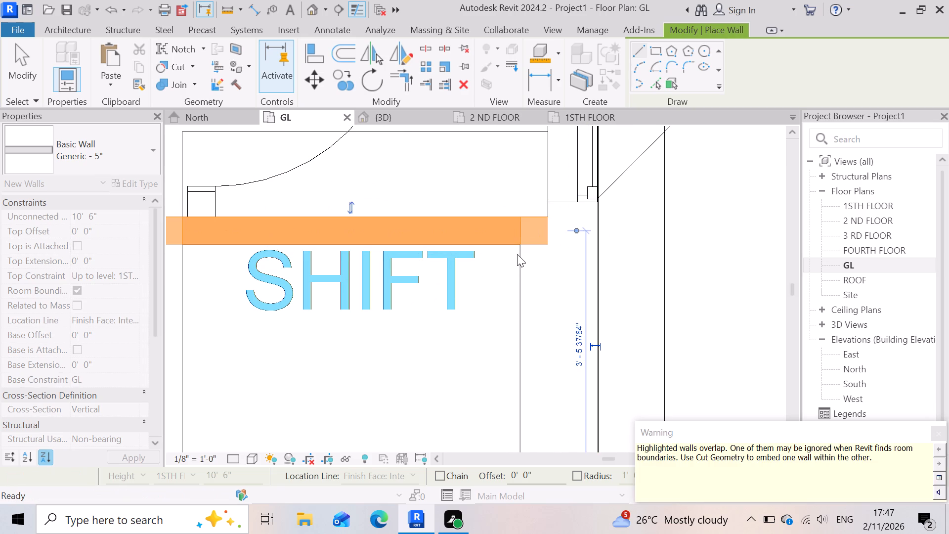
scroll(529, 267, down, 4)
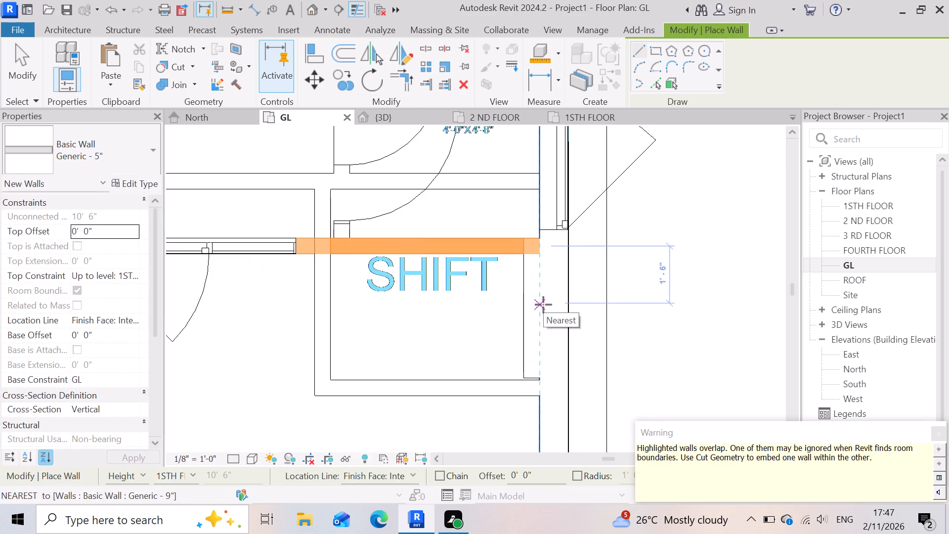
key(Escape)
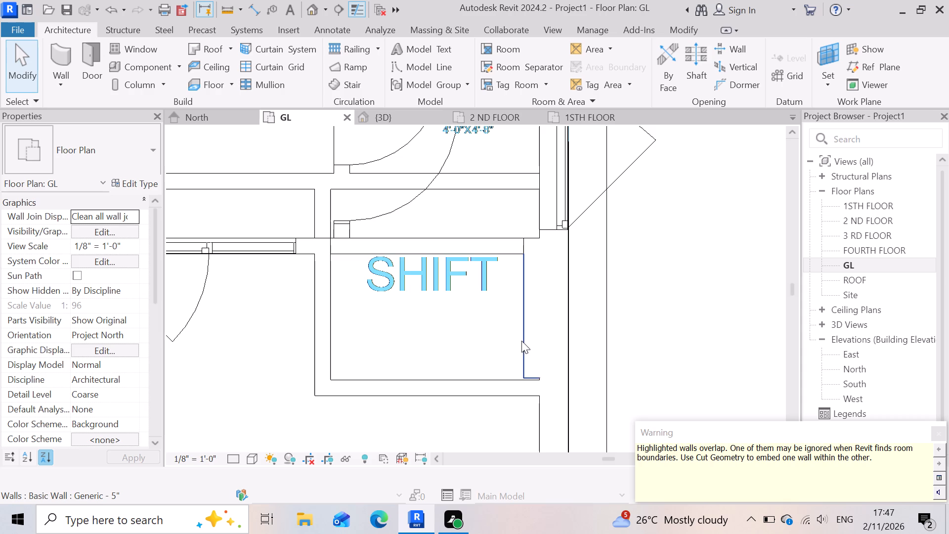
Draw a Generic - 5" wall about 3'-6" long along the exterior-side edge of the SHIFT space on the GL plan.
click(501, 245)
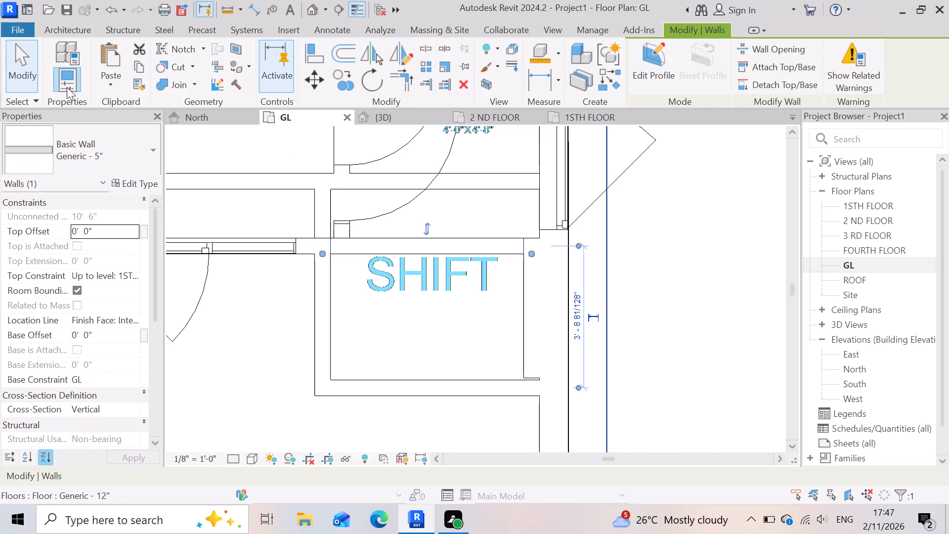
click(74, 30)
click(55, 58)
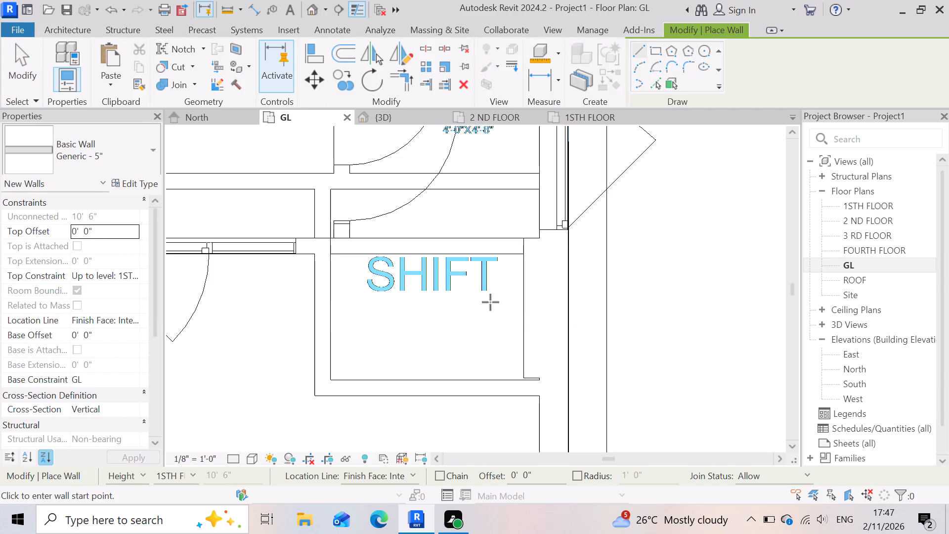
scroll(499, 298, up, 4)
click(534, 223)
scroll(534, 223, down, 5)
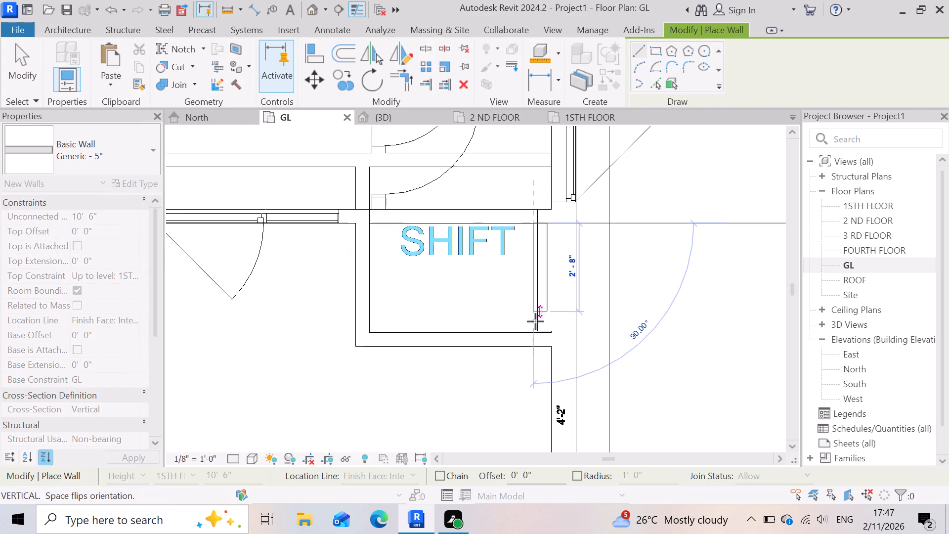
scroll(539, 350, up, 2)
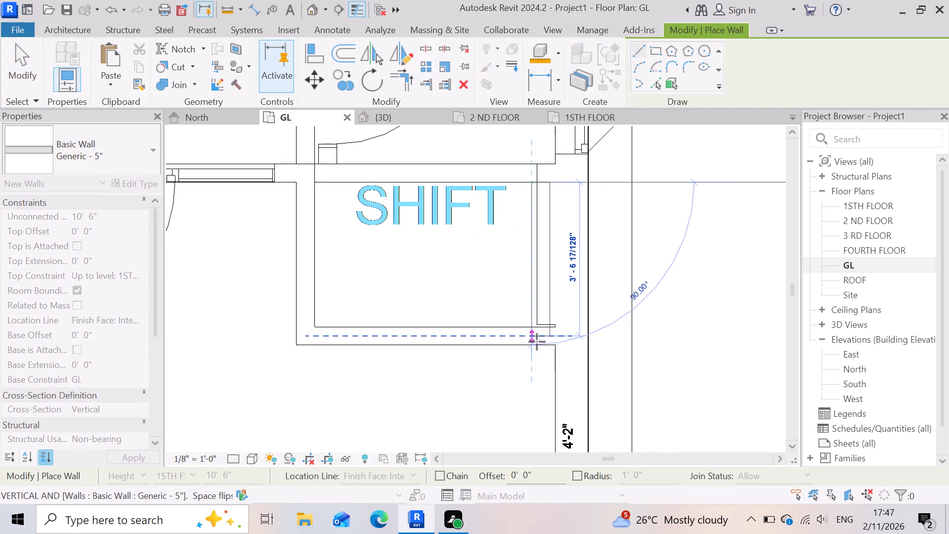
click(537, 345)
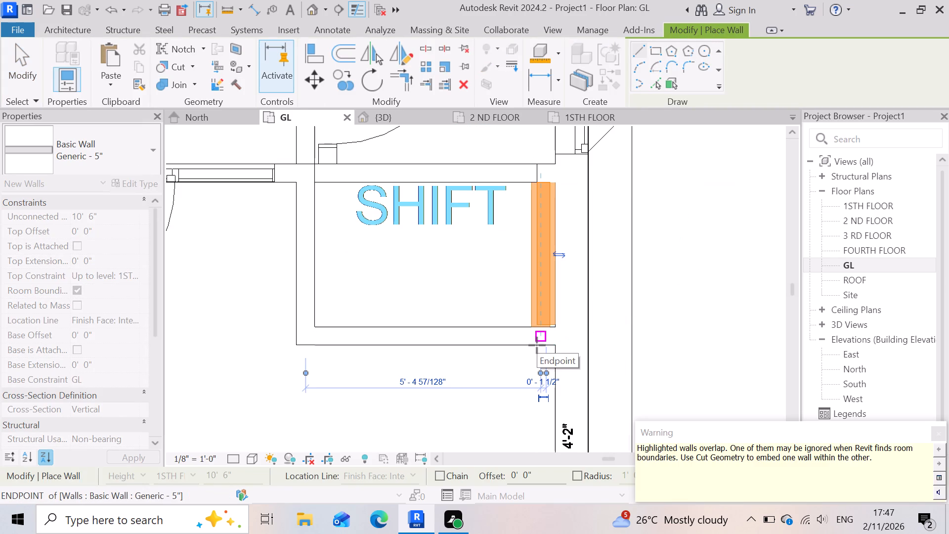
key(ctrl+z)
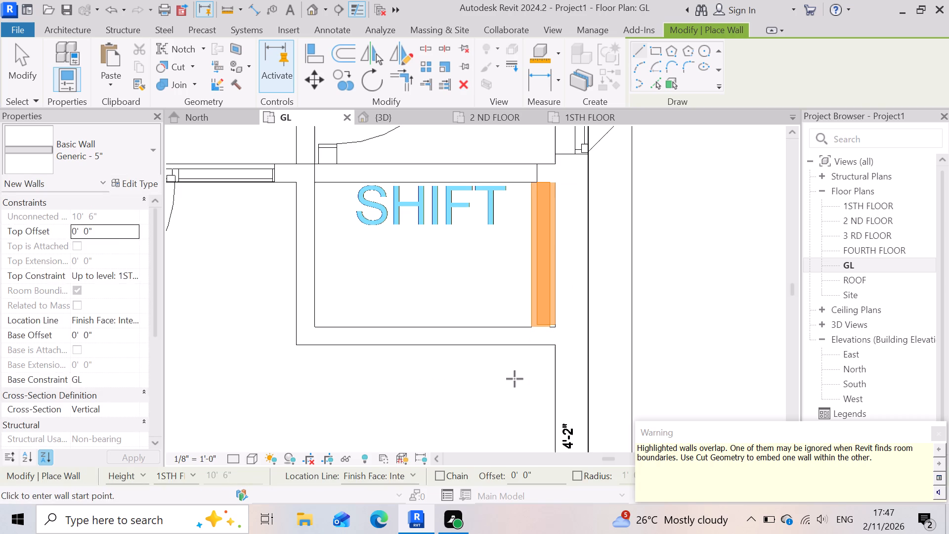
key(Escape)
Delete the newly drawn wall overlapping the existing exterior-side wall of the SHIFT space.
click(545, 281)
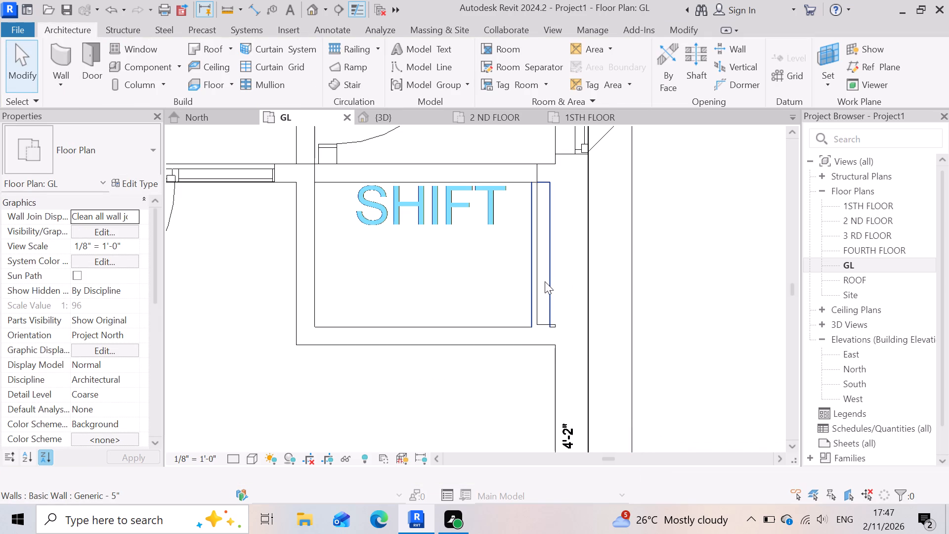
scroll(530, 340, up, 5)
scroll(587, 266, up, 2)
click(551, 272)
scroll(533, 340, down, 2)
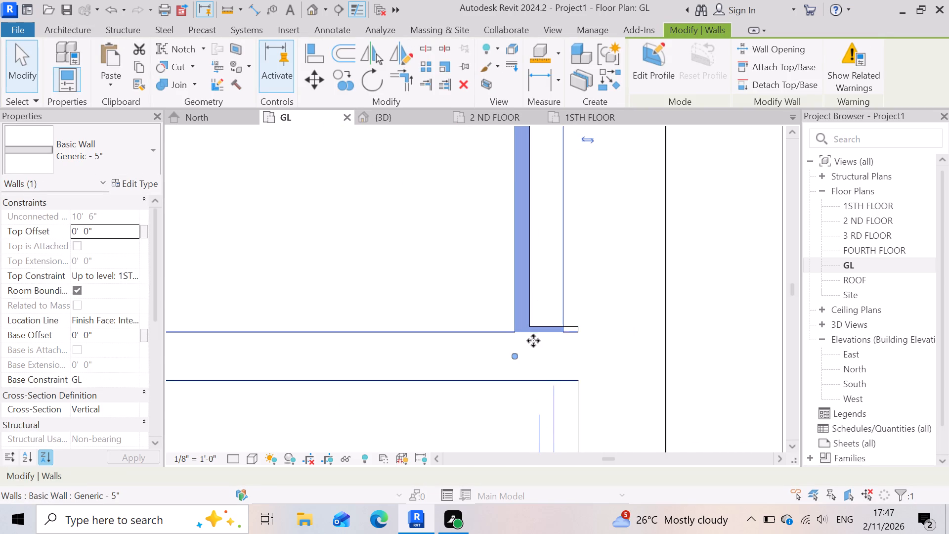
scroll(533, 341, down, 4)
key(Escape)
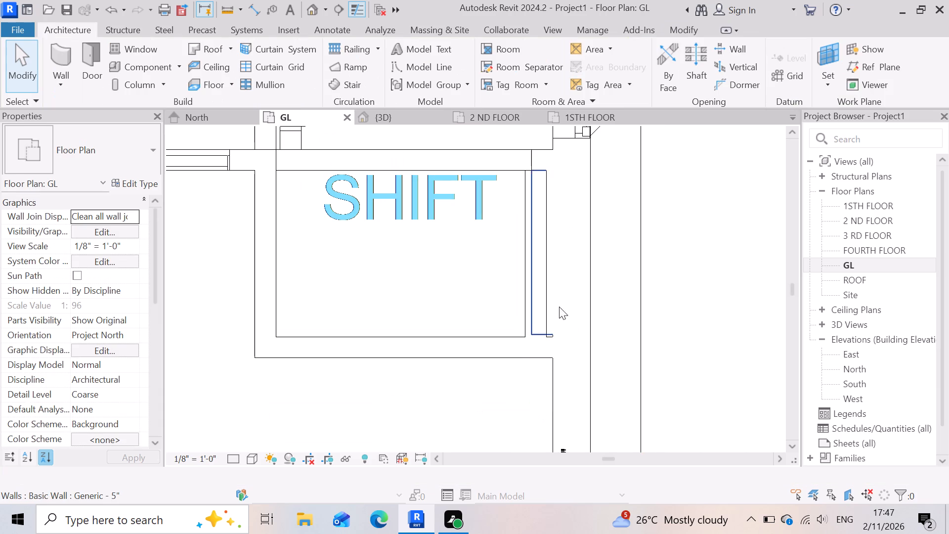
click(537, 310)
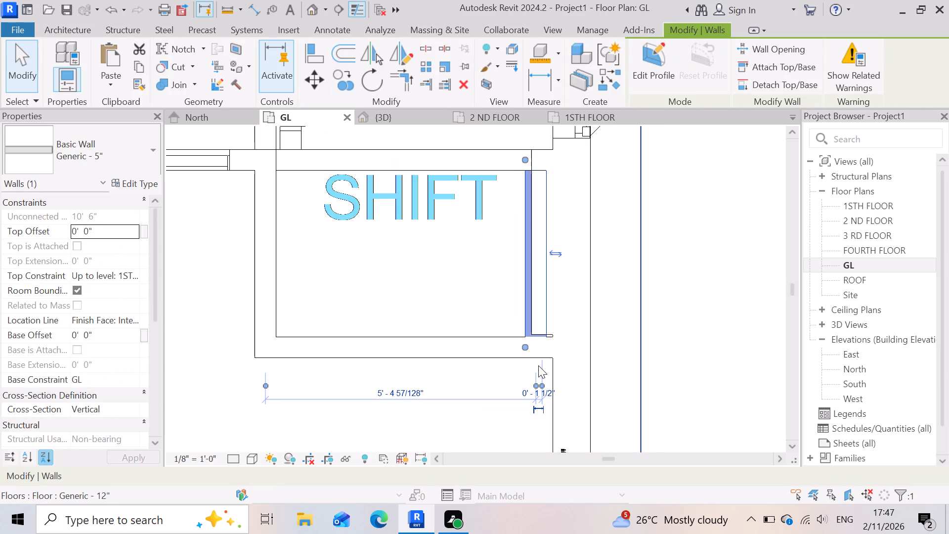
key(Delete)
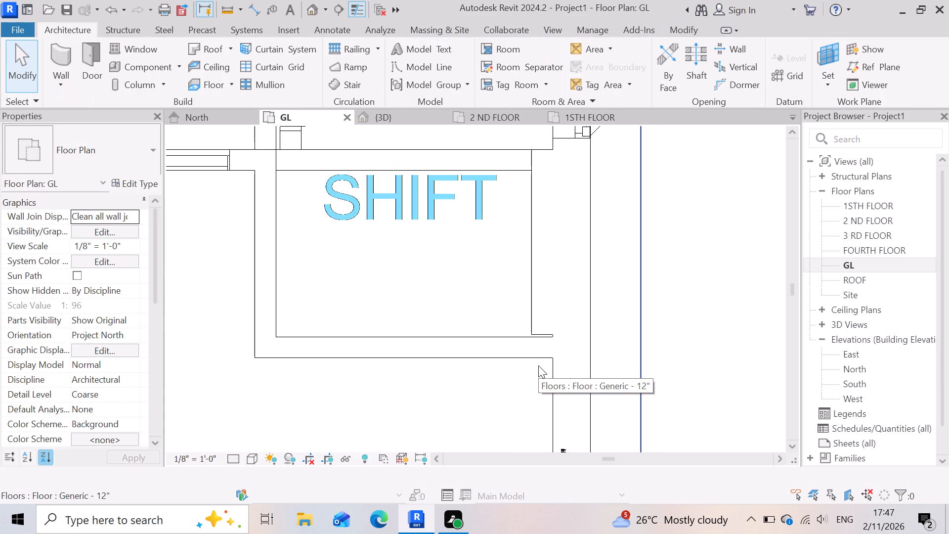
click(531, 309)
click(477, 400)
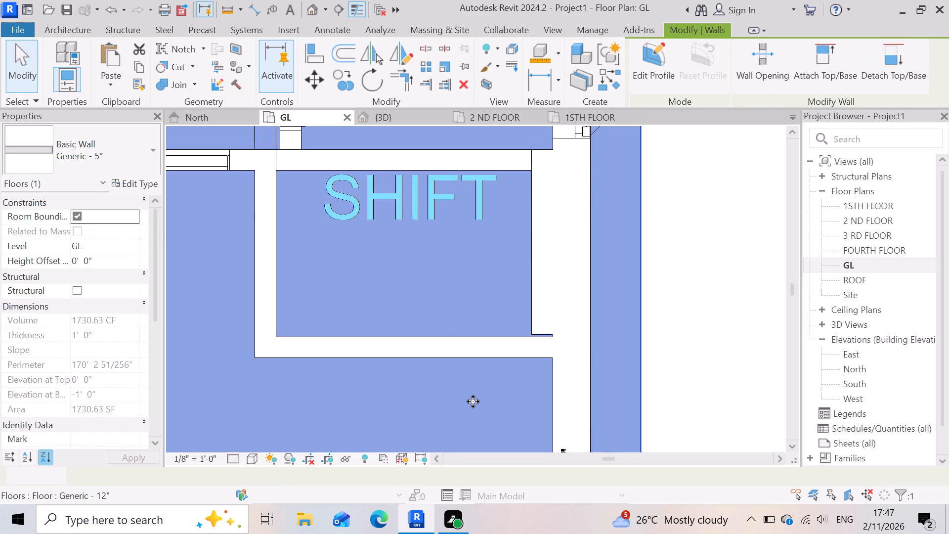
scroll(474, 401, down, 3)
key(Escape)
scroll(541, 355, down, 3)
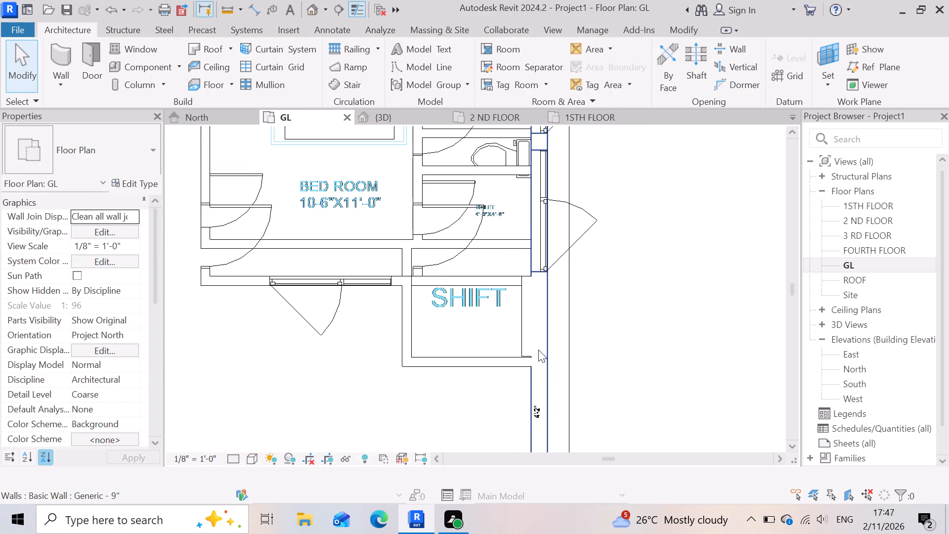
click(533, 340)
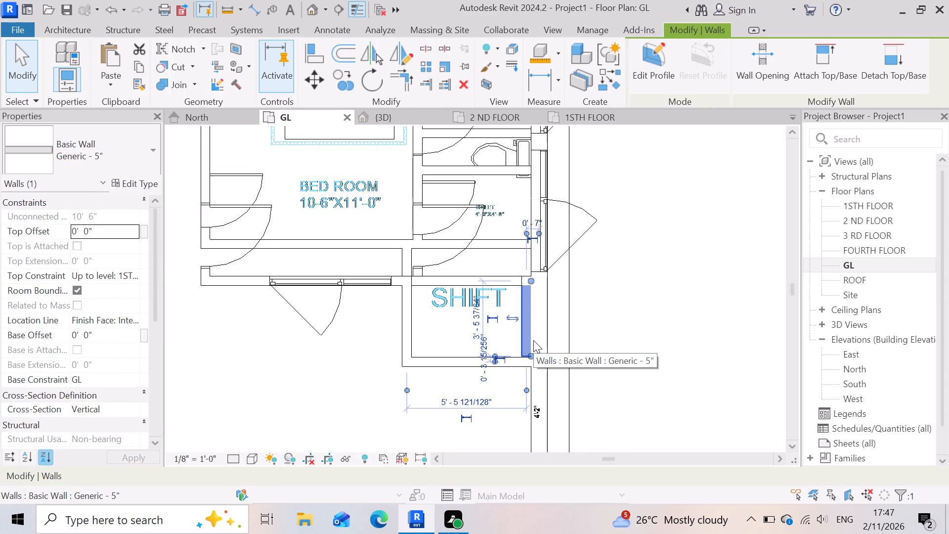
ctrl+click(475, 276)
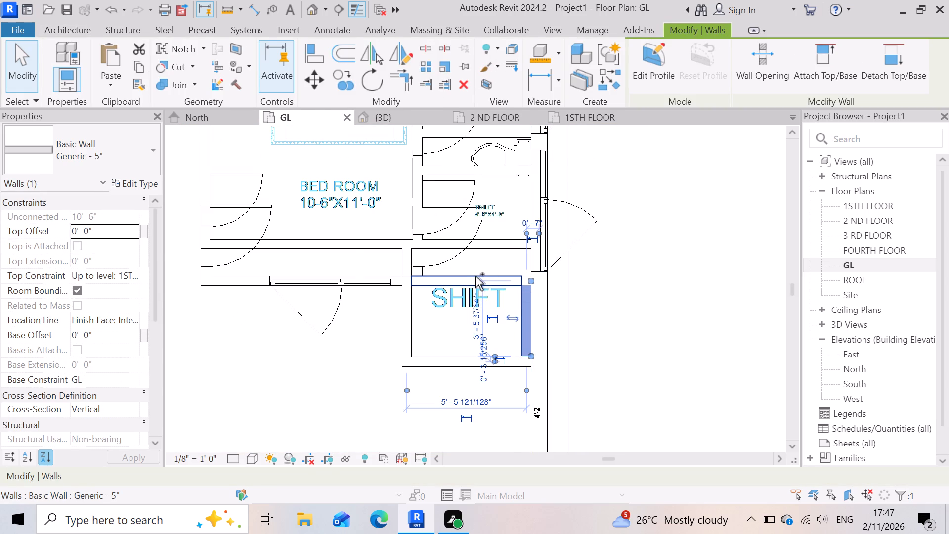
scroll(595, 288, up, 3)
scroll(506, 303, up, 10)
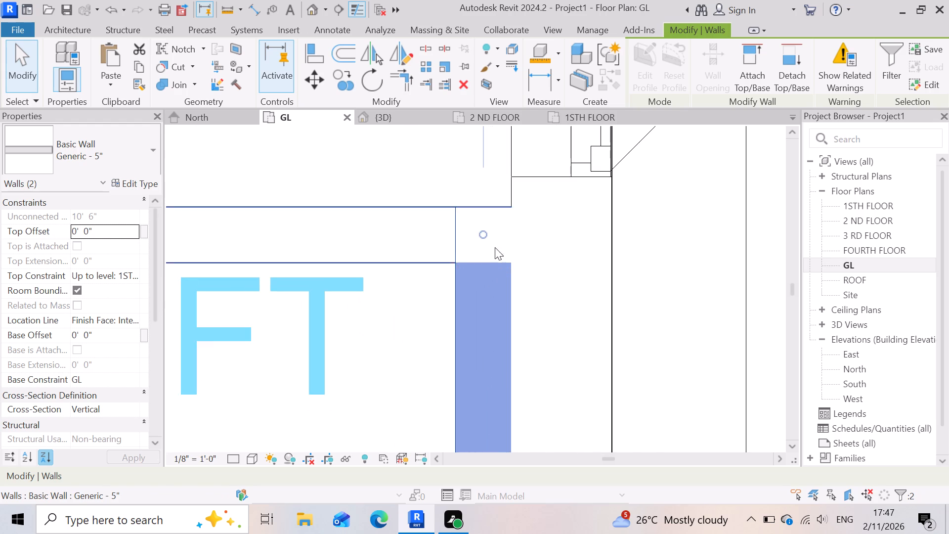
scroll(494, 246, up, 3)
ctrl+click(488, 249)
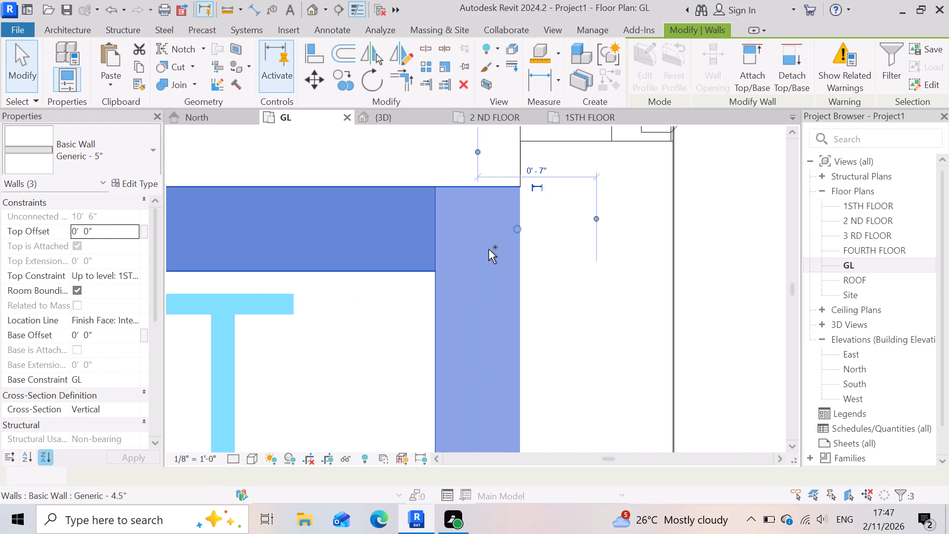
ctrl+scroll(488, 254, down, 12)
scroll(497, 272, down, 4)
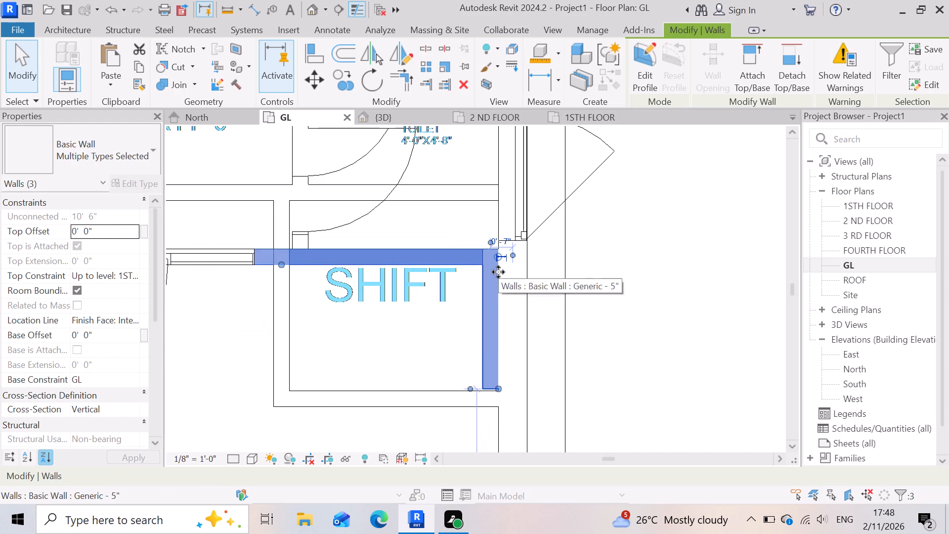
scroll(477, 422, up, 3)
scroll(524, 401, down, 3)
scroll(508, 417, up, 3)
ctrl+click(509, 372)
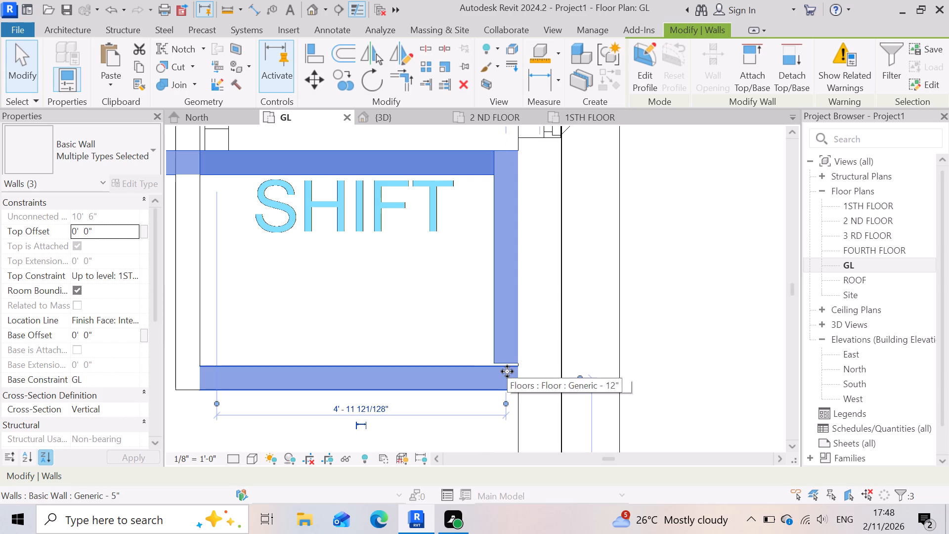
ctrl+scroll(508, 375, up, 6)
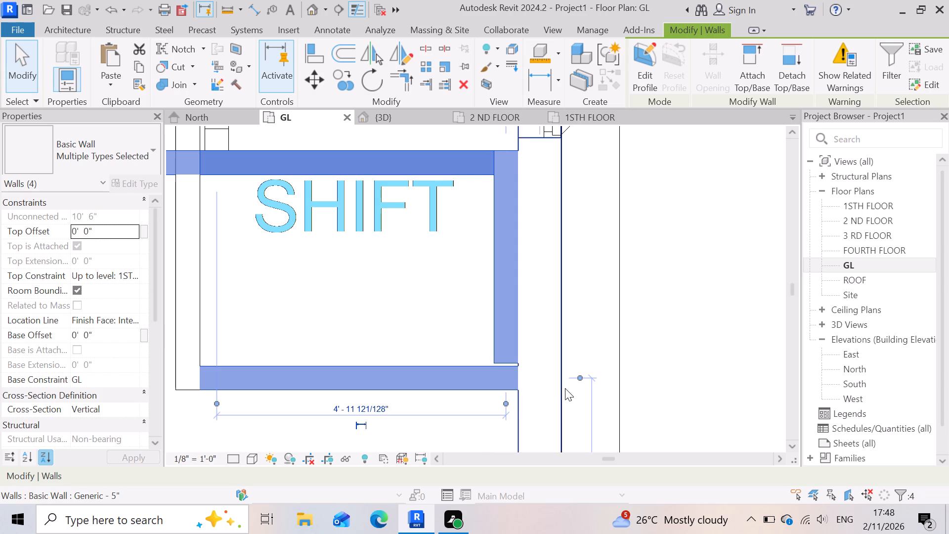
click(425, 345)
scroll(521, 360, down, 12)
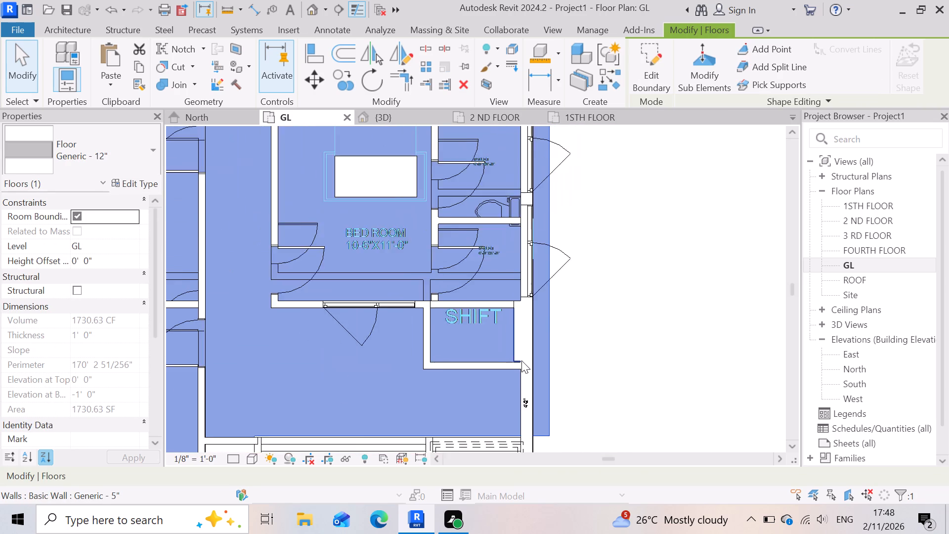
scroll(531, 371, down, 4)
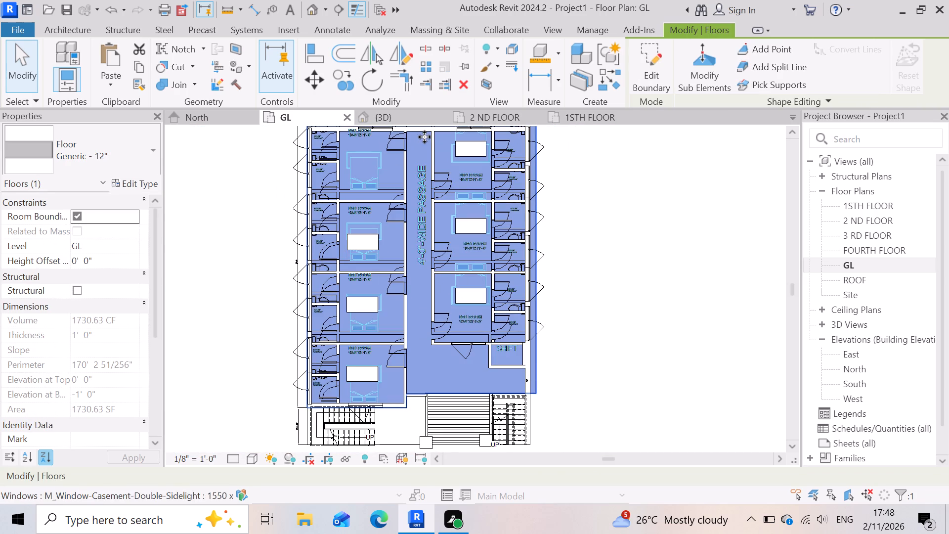
Inspect the constraints of the Generic - 5" SHIFT enclosure wall above the roof in the 3D view.
click(412, 116)
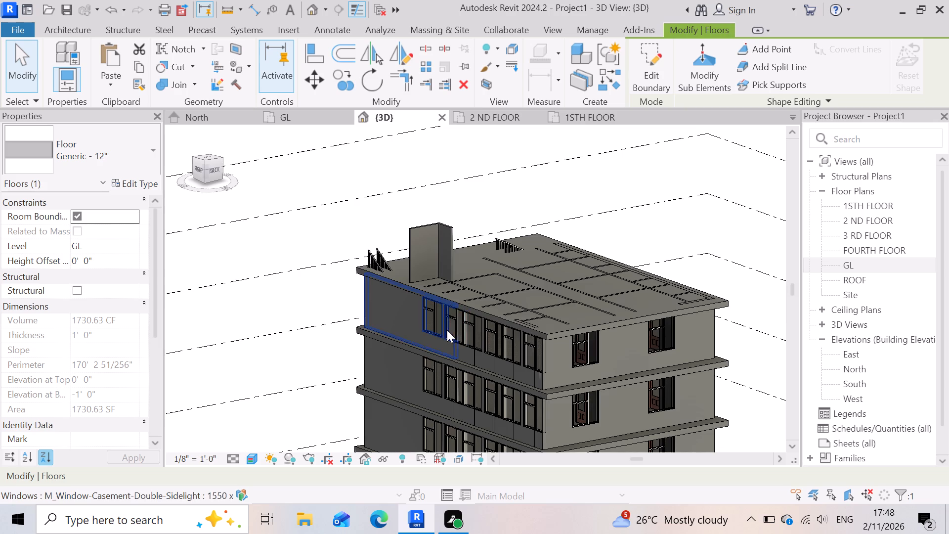
scroll(430, 237, up, 6)
click(427, 242)
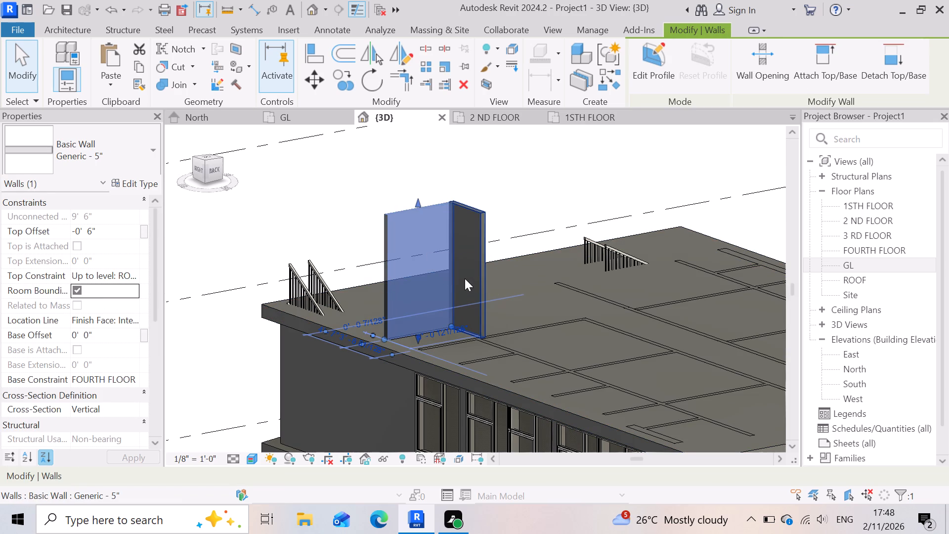
scroll(458, 251, down, 6)
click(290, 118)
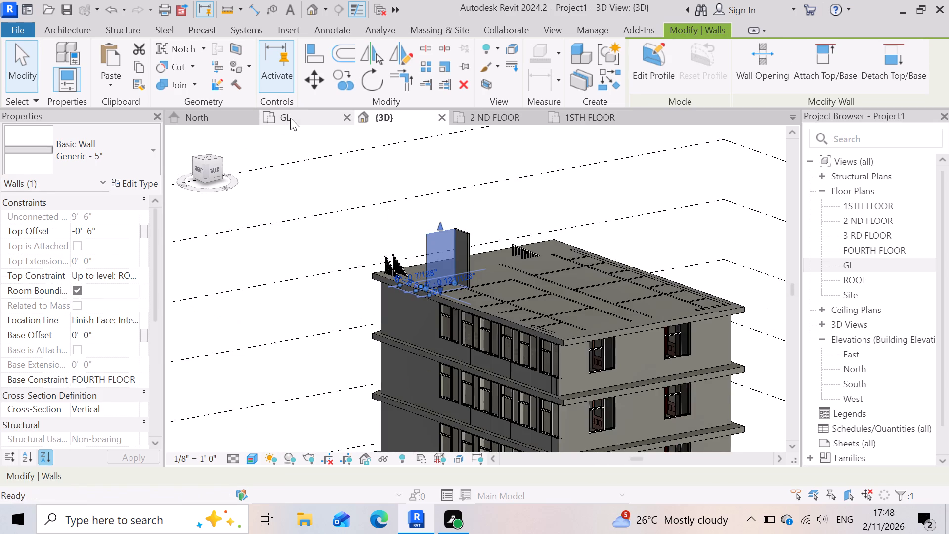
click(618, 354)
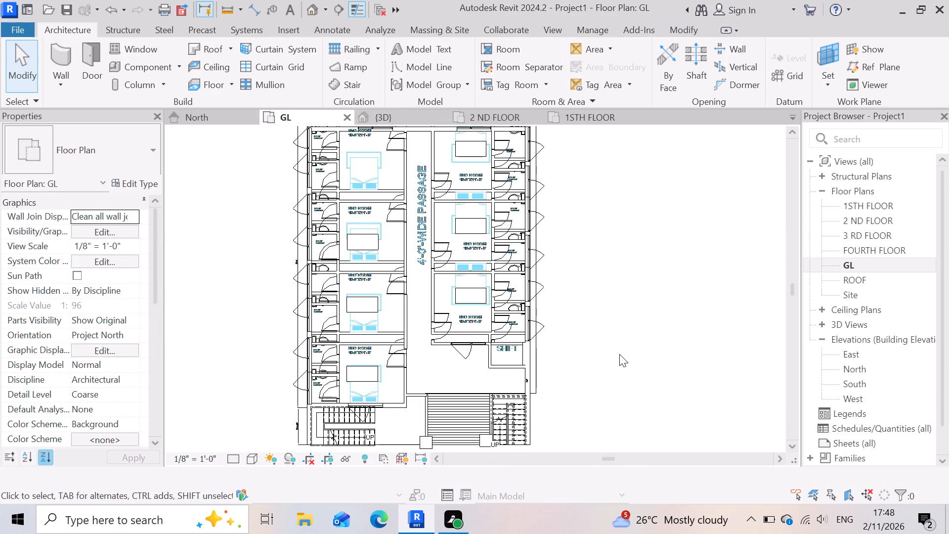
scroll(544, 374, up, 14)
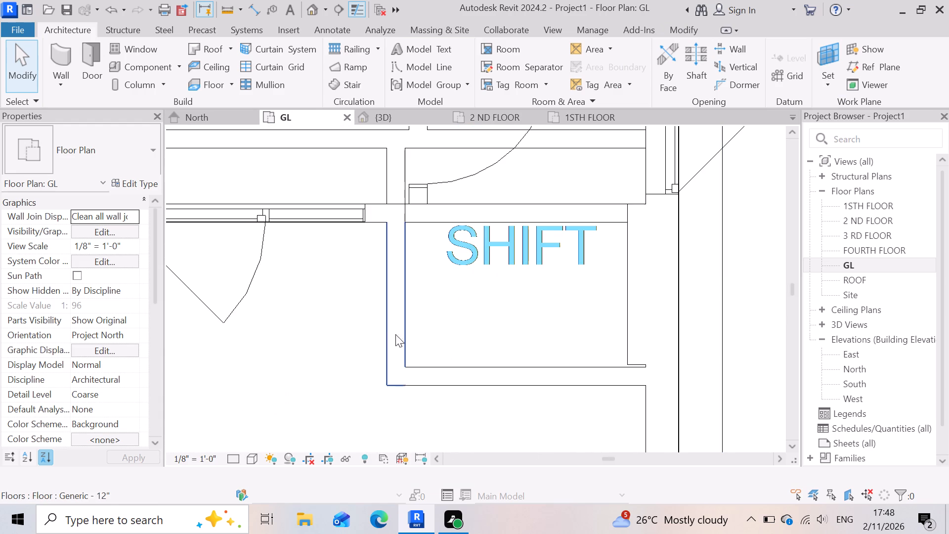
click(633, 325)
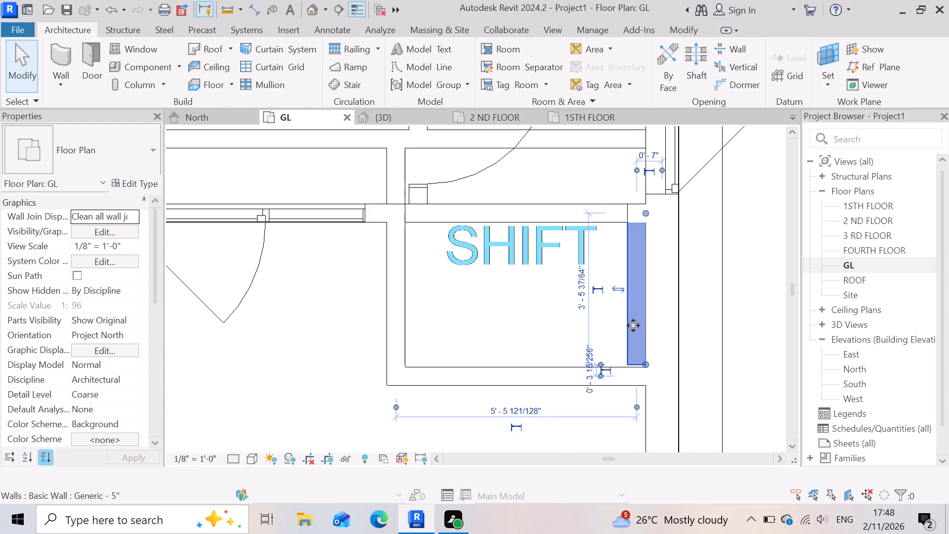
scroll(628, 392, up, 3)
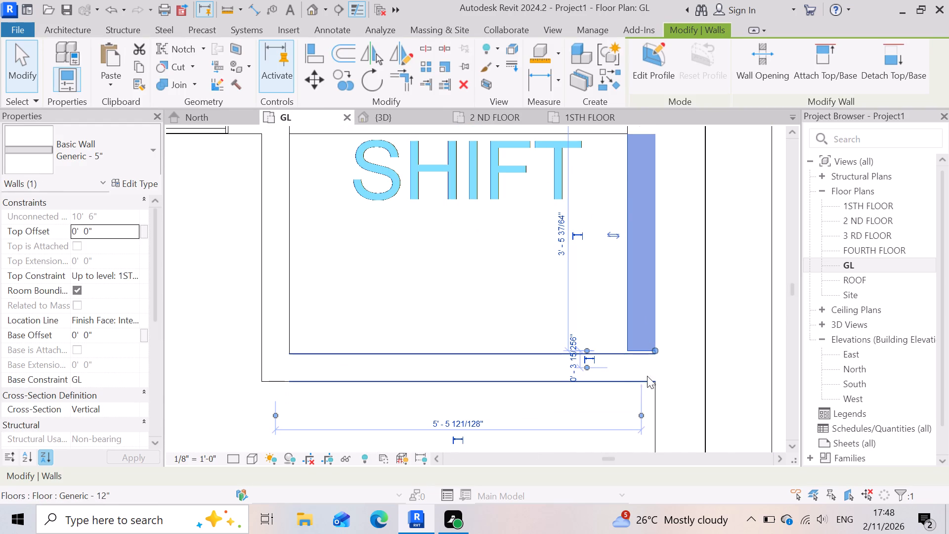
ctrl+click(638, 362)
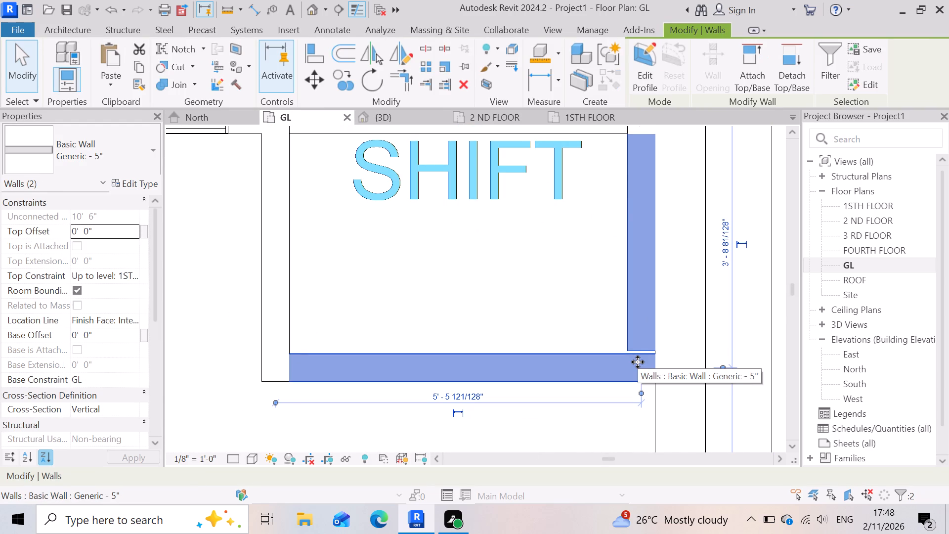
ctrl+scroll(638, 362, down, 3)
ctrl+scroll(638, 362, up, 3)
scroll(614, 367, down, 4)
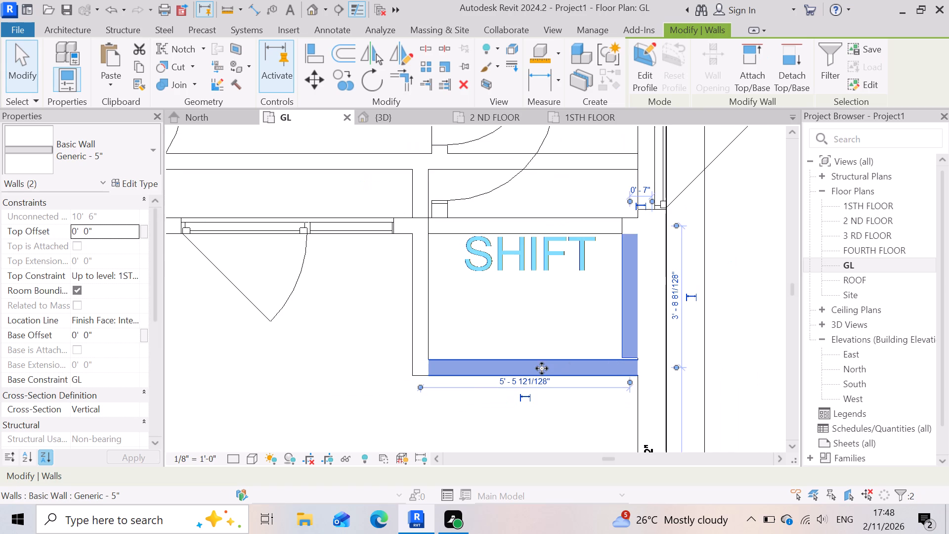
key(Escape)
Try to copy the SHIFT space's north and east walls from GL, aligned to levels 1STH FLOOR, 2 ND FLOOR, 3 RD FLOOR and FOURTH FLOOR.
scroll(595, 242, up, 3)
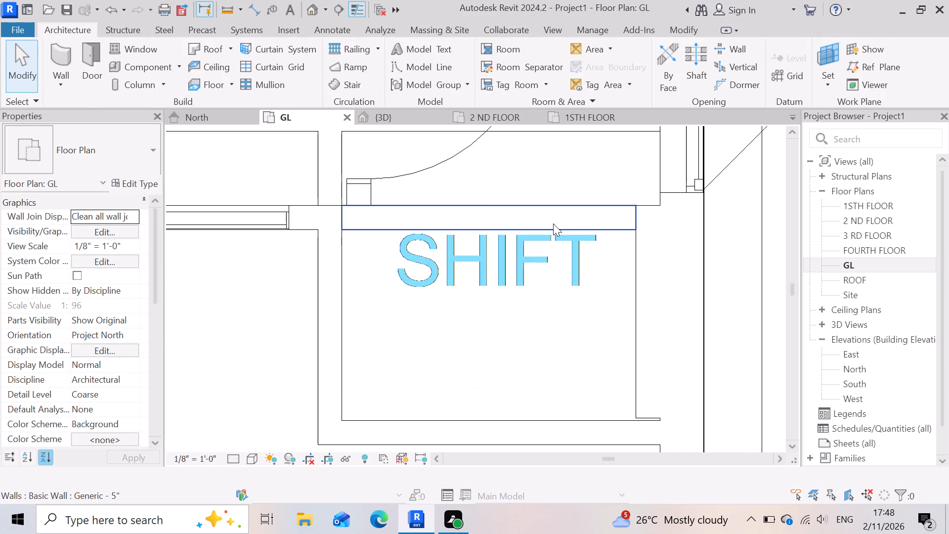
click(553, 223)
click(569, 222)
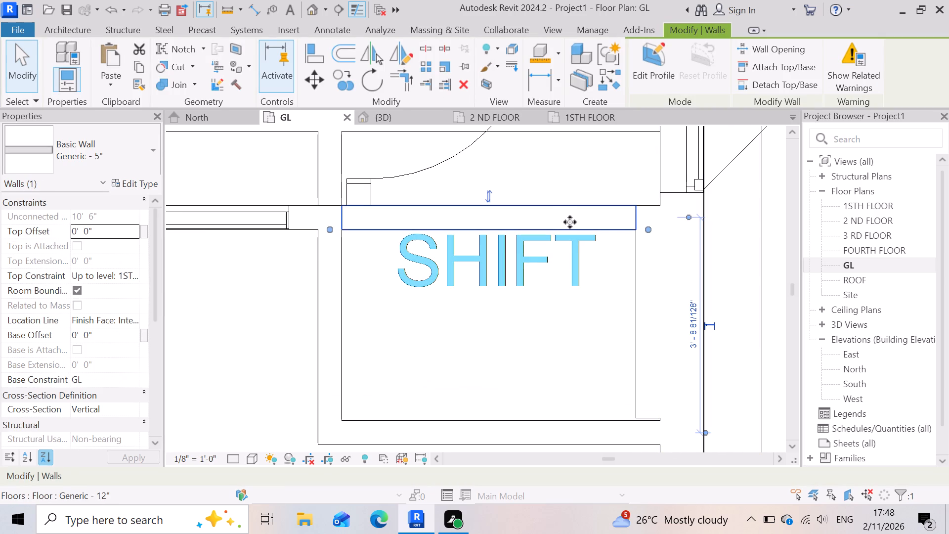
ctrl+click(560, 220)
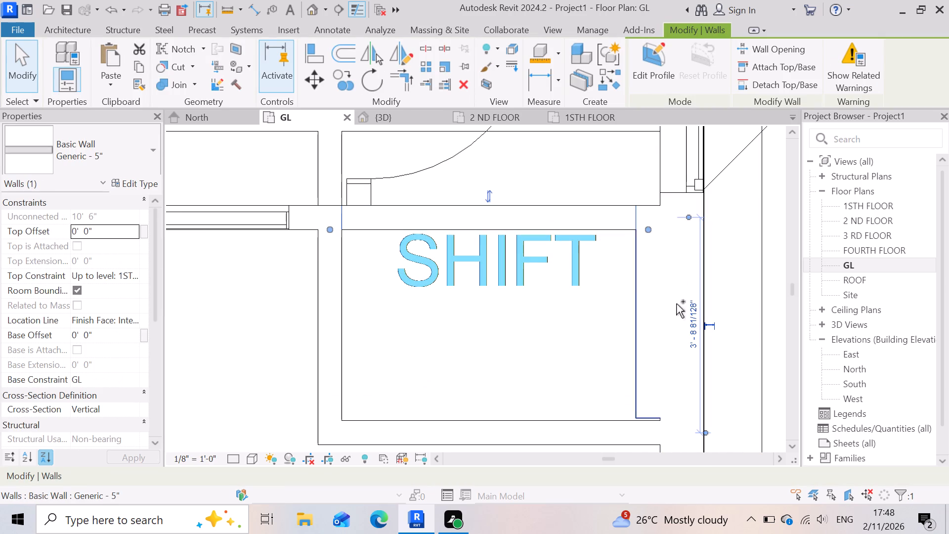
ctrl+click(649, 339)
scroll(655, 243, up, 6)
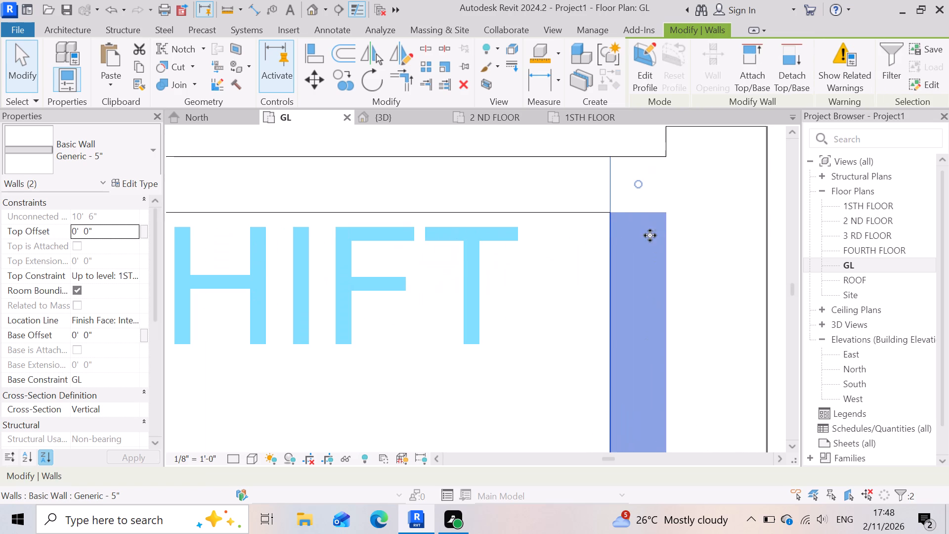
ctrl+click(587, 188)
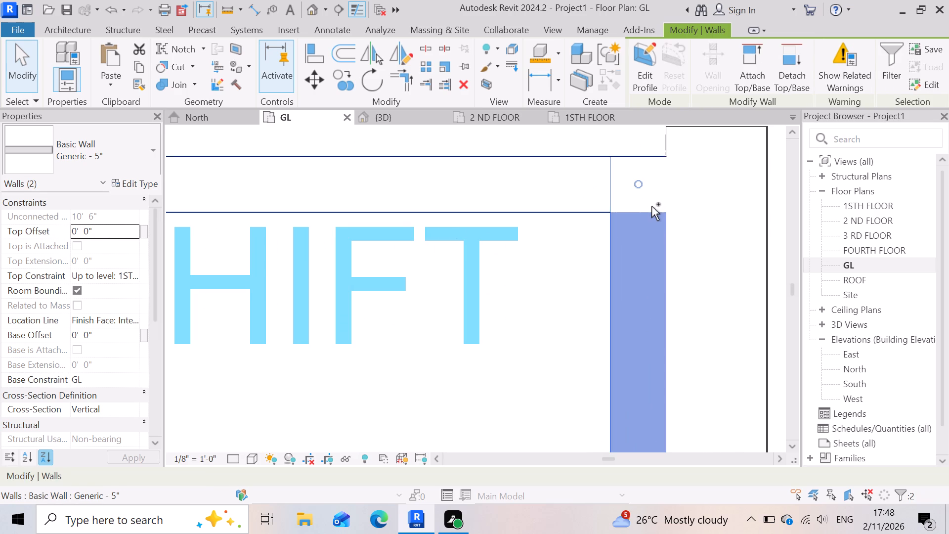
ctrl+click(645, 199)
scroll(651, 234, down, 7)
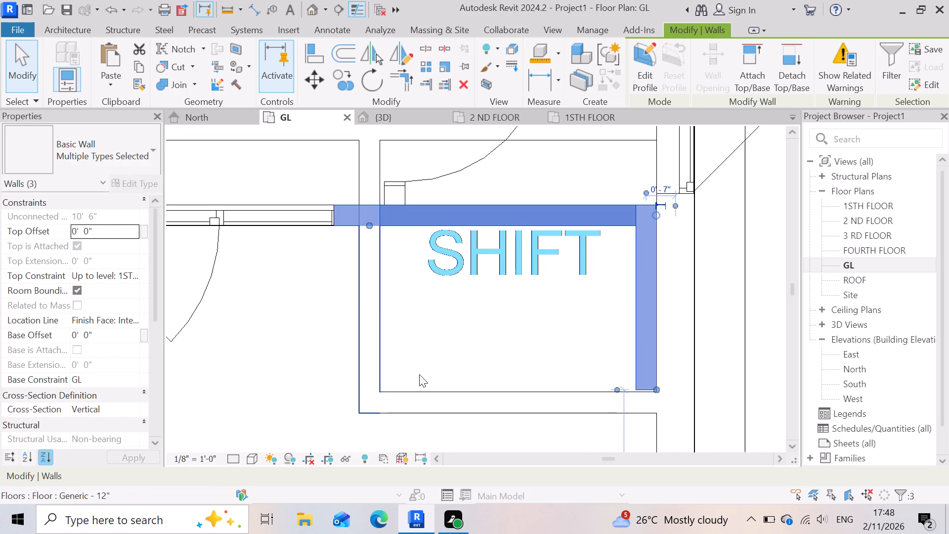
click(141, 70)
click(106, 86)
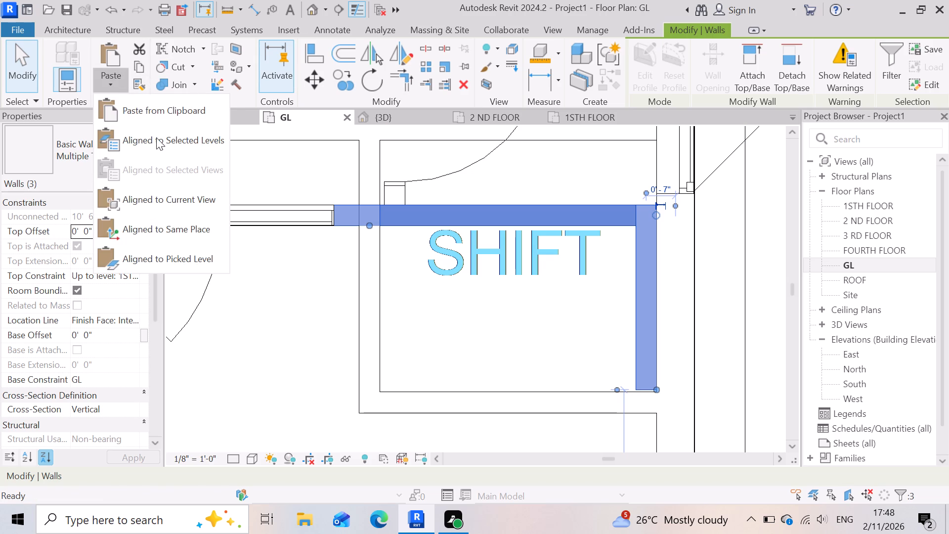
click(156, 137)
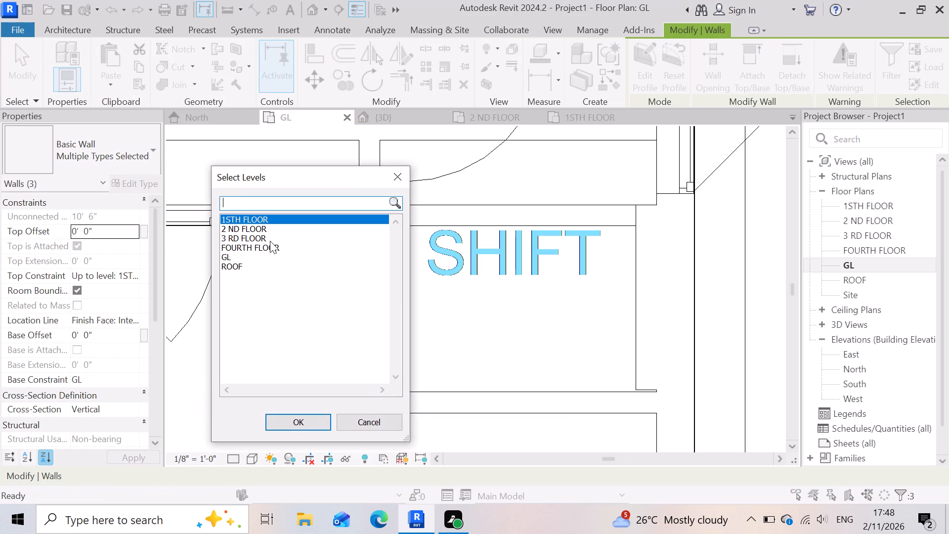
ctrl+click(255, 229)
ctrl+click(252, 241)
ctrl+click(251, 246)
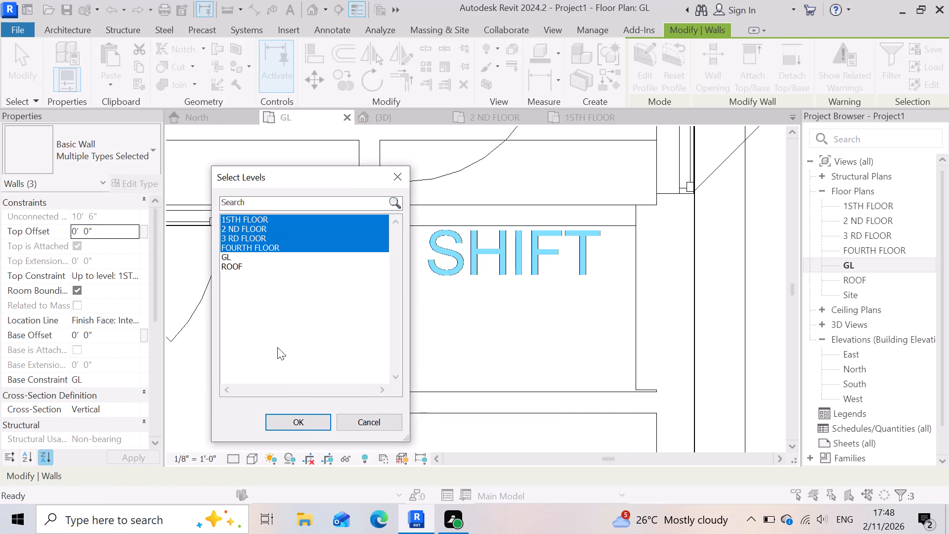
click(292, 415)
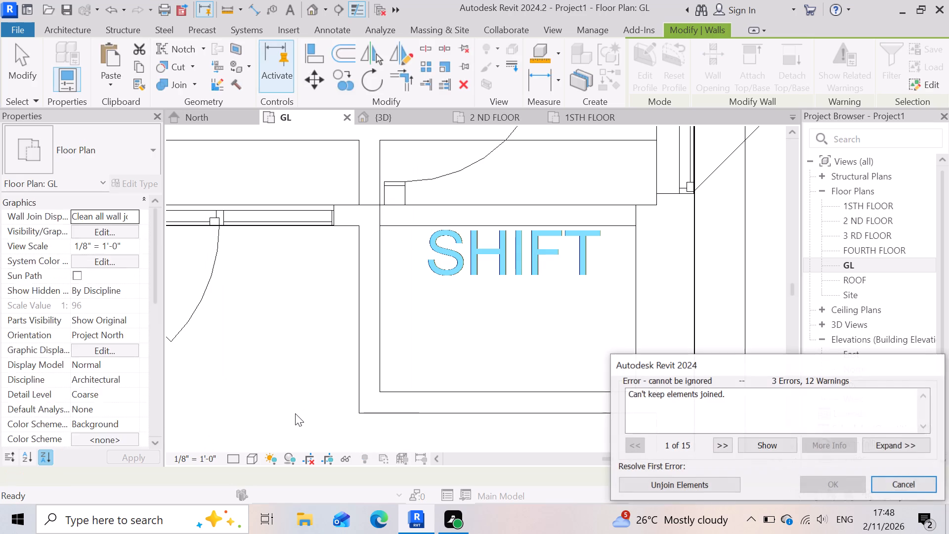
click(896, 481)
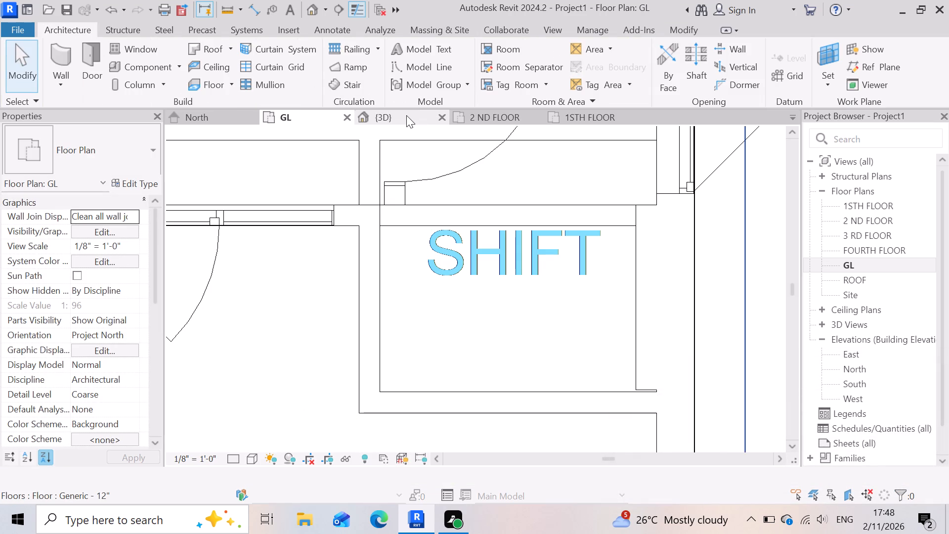
Examine the SHIFT enclosure walls rising above the roof in the 3D view.
click(406, 115)
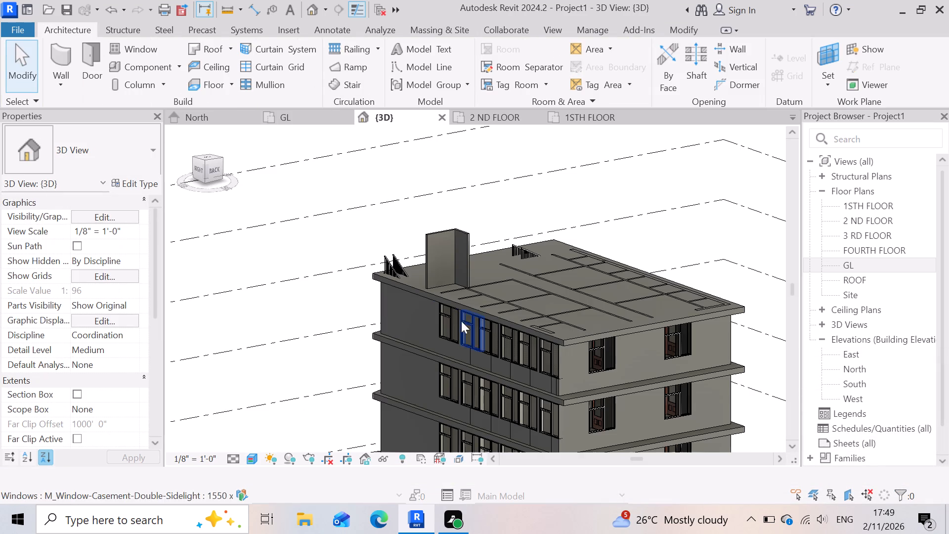
scroll(458, 303, up, 2)
scroll(433, 266, up, 4)
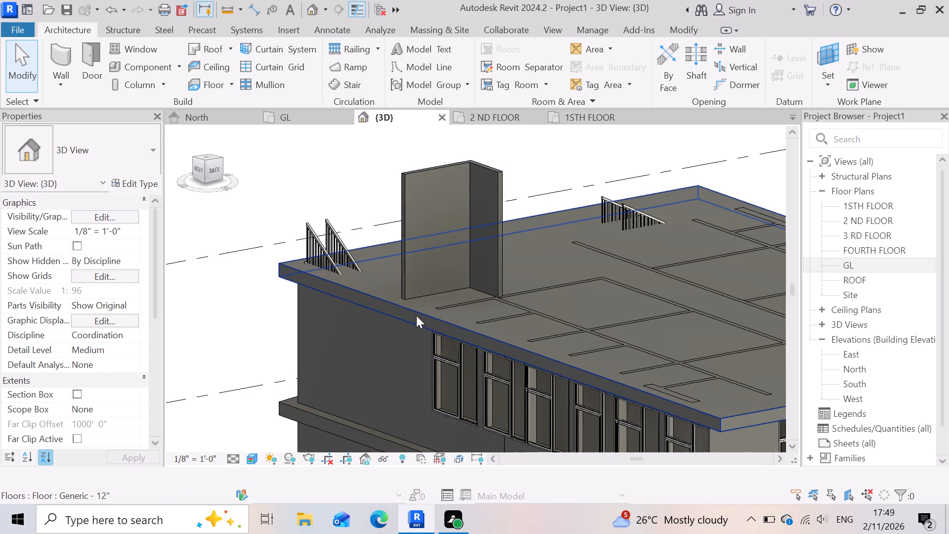
scroll(418, 315, down, 3)
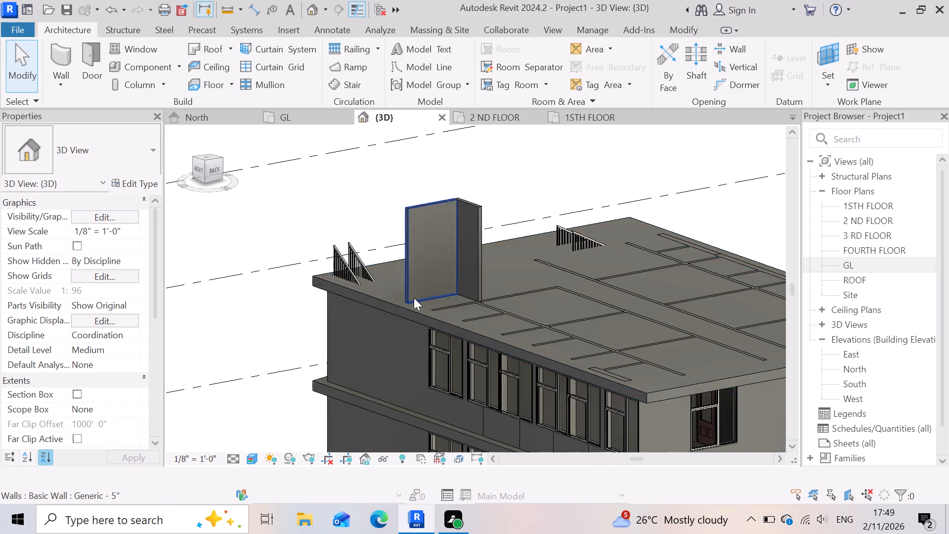
scroll(414, 298, down, 2)
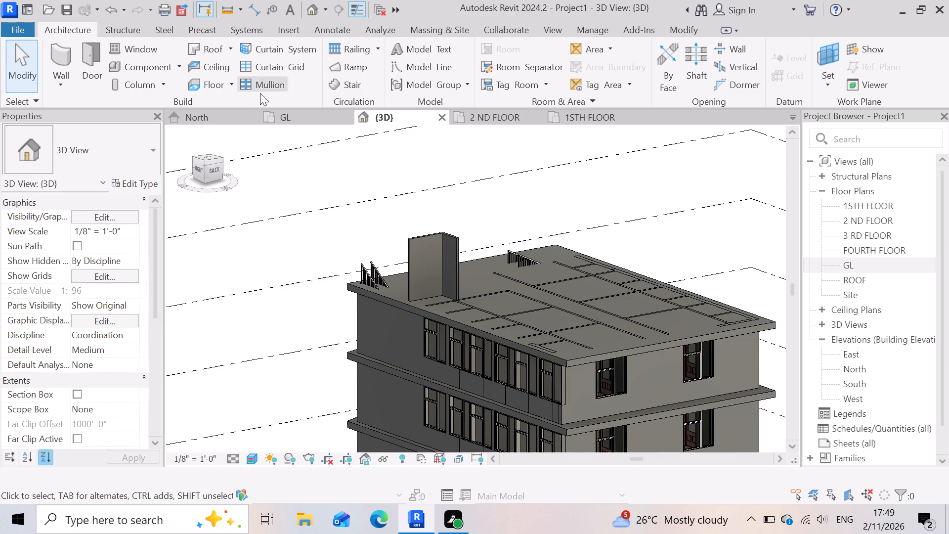
Trim the west and south Generic - 5" walls of the SHIFT space to a corner on the GL plan.
click(312, 118)
scroll(470, 250, down, 3)
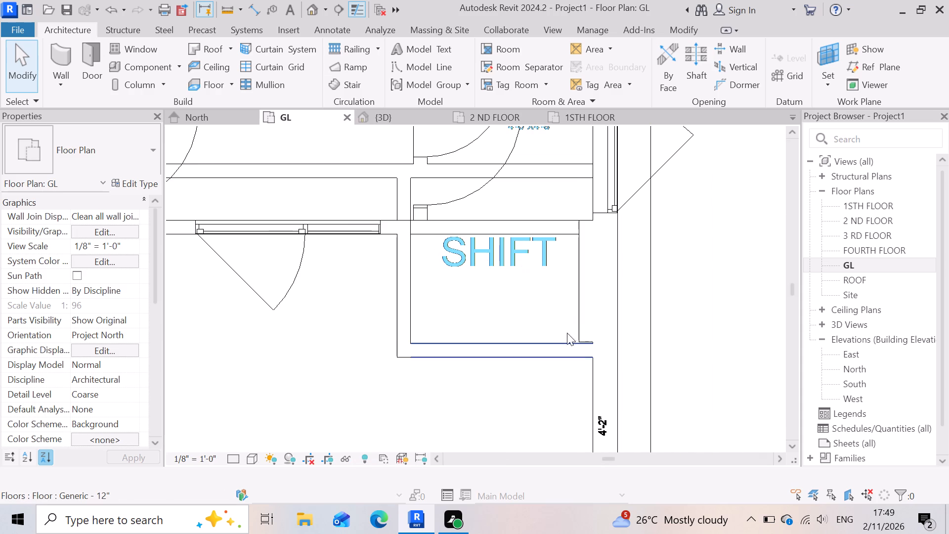
scroll(585, 322, up, 3)
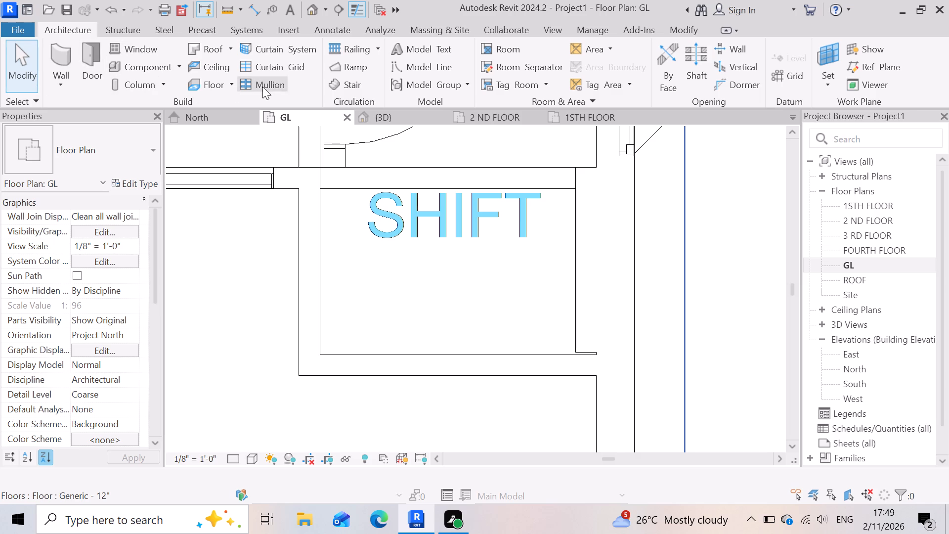
click(429, 63)
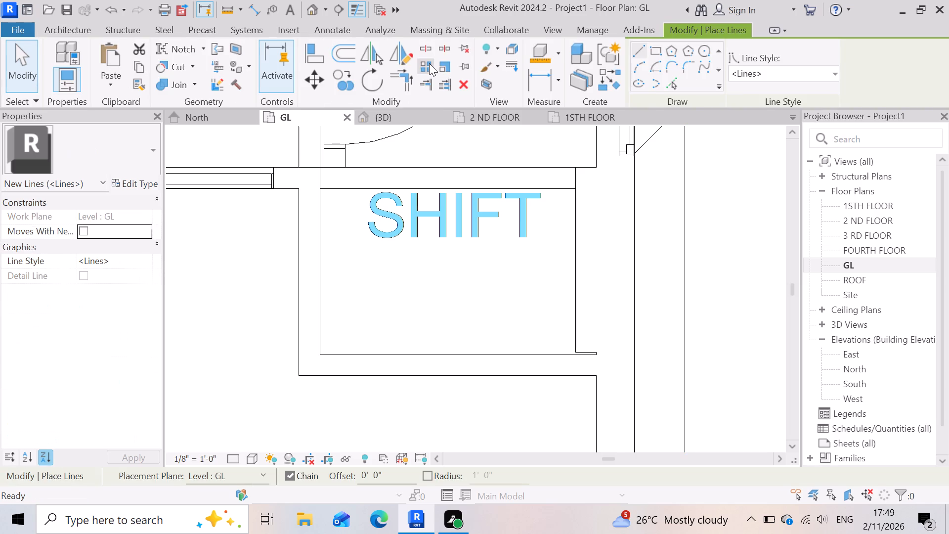
click(403, 84)
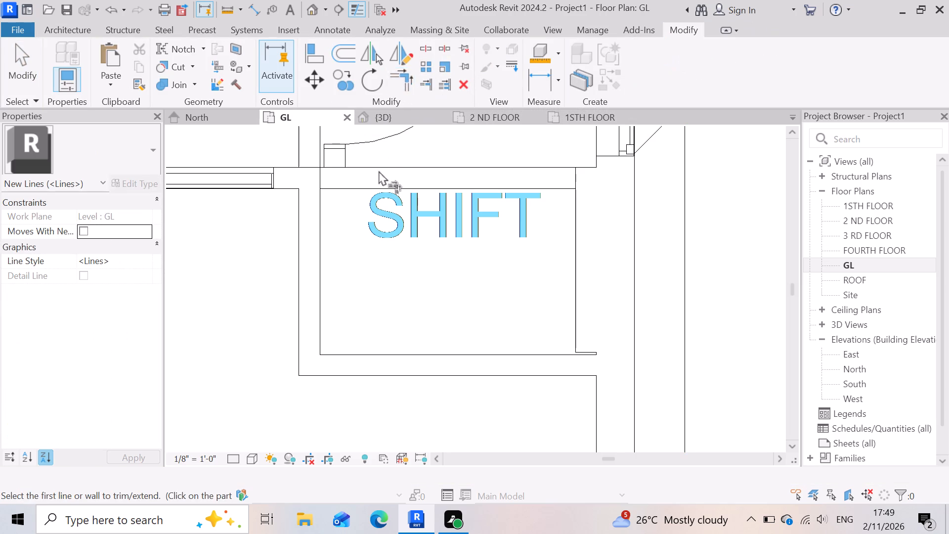
click(303, 324)
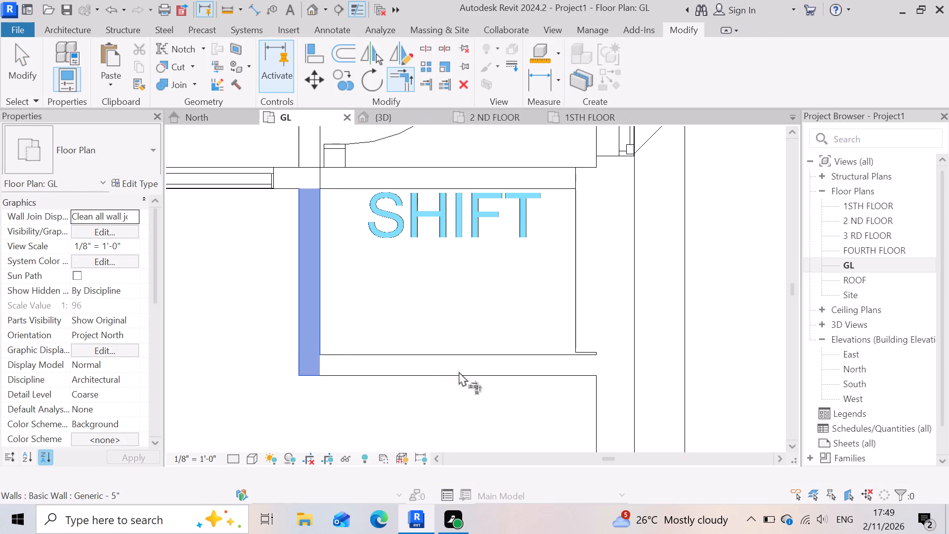
click(459, 371)
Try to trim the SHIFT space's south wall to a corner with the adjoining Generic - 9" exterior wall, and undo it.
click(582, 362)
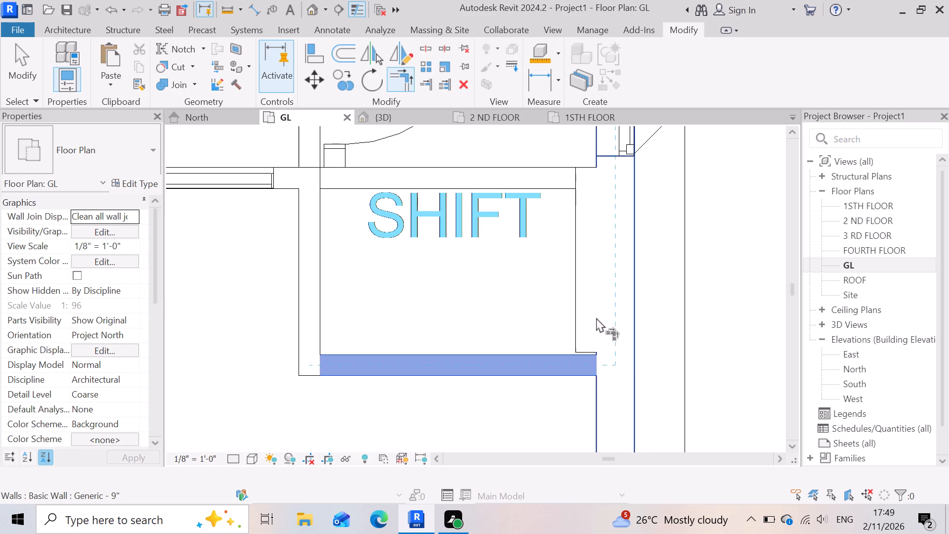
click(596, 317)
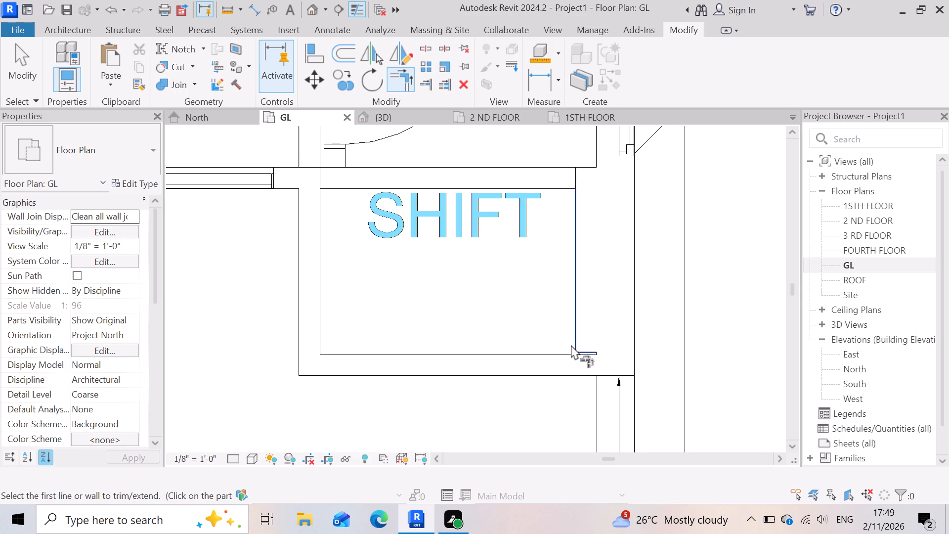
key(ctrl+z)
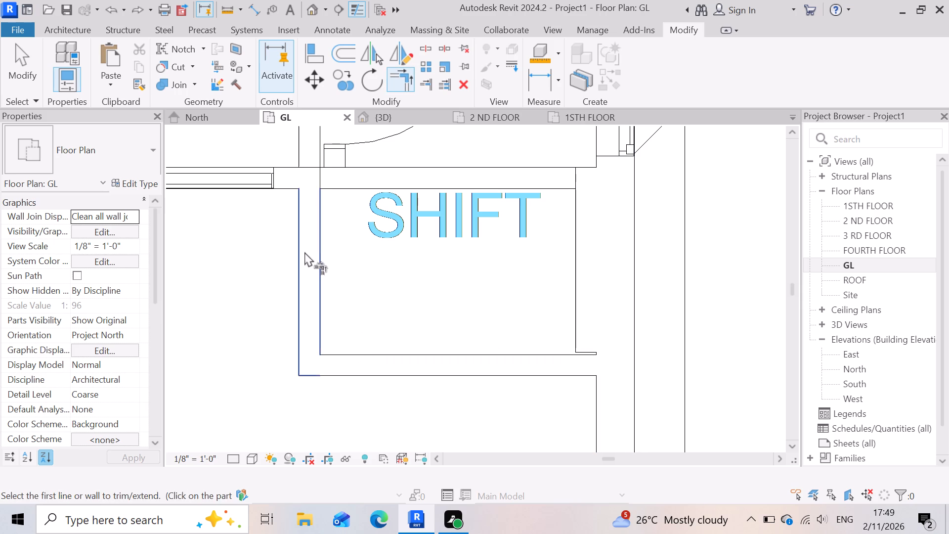
Trim the SHIFT space's south wall to corners with its west wall and its Generic - 5" east wall.
click(306, 253)
click(358, 367)
click(381, 363)
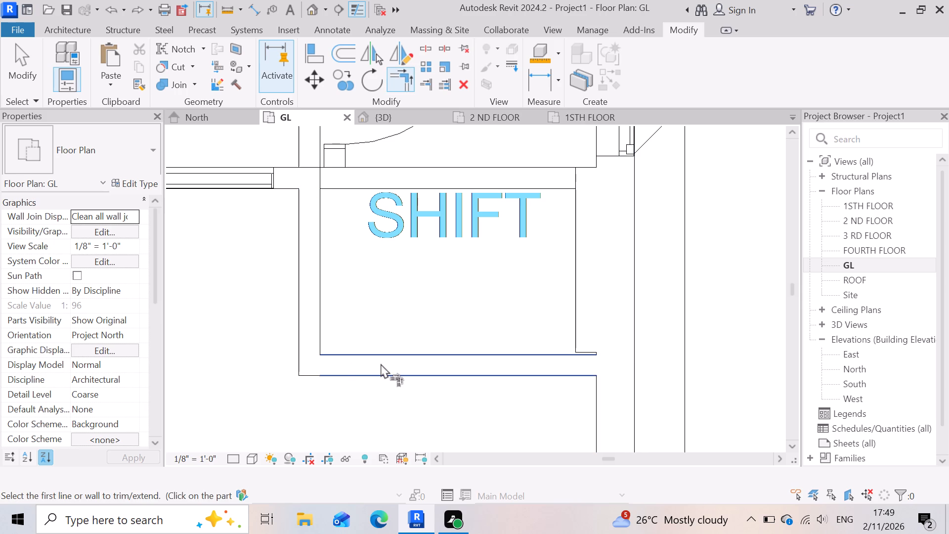
click(307, 330)
click(348, 363)
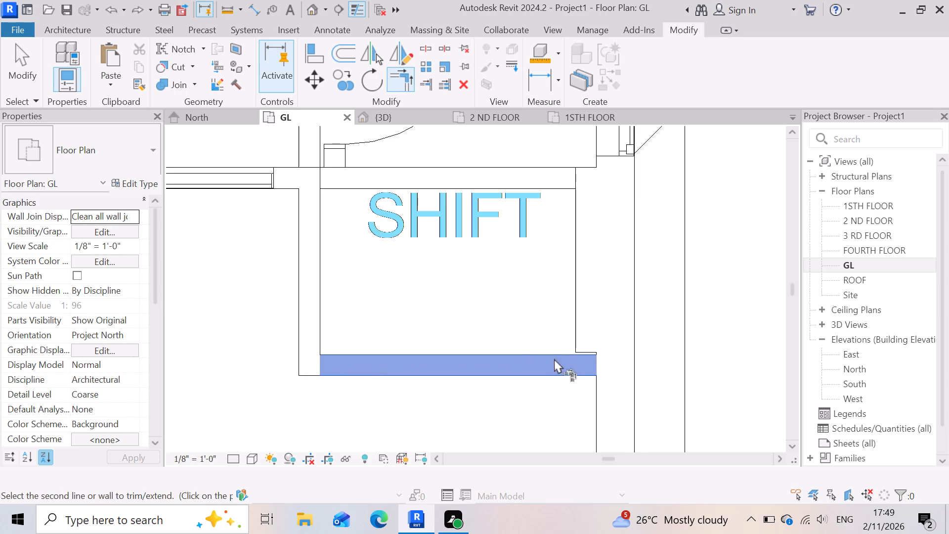
click(590, 339)
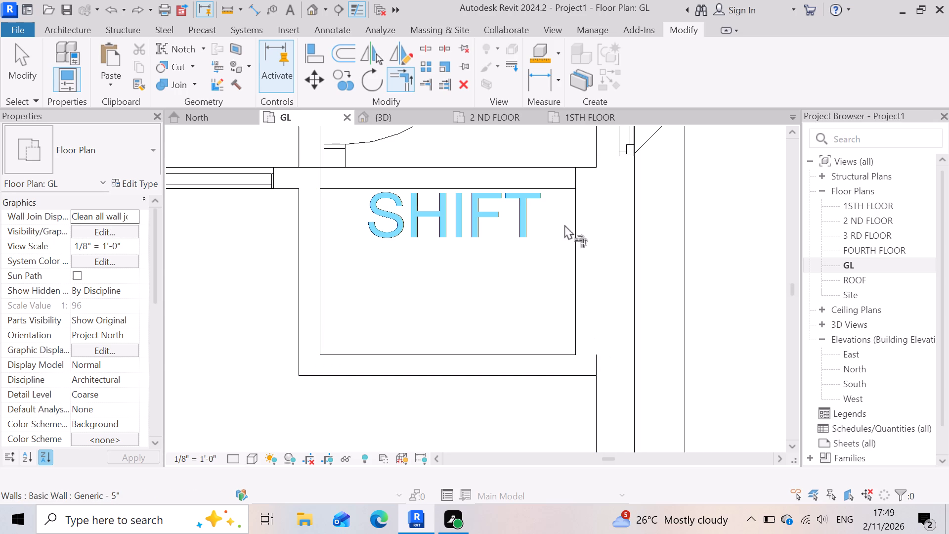
Trim the SHIFT space's north and east Generic - 5" walls to a corner.
click(538, 179)
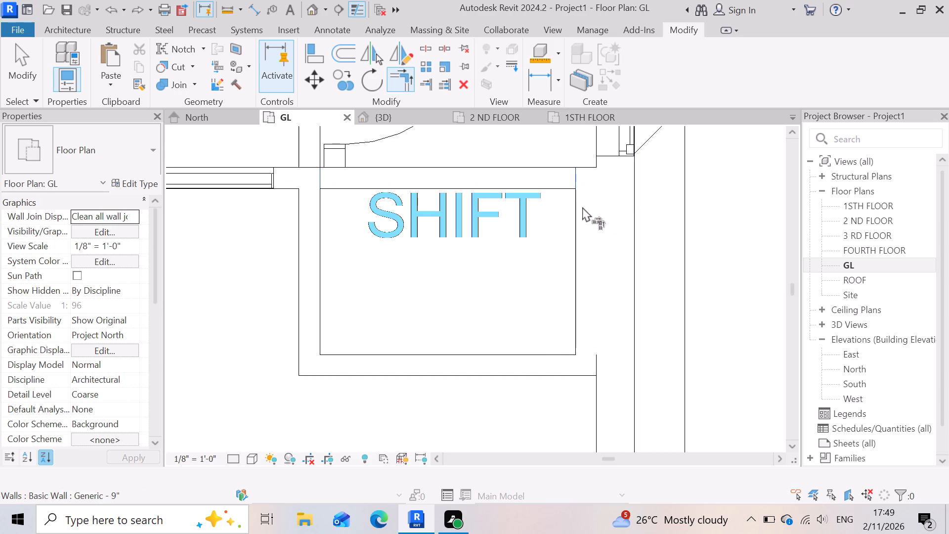
click(582, 207)
click(585, 190)
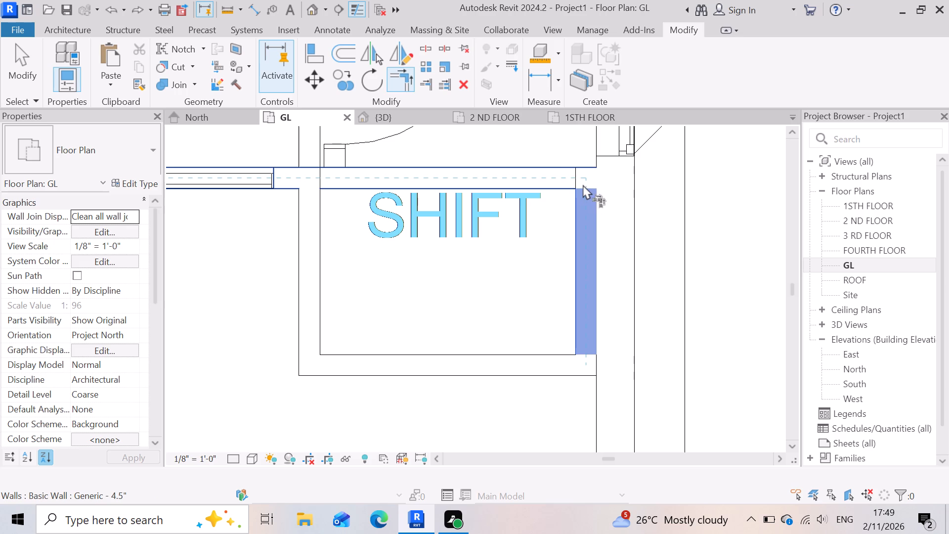
click(580, 179)
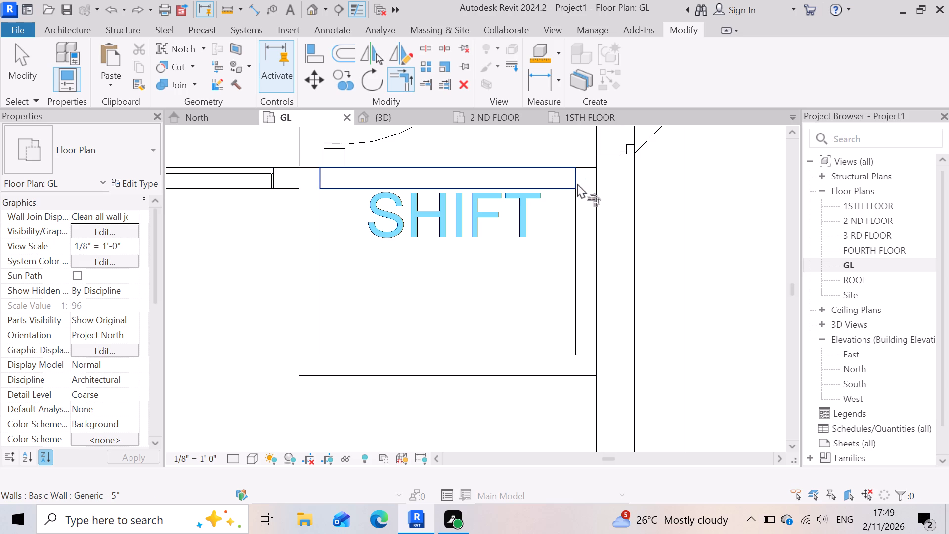
click(553, 180)
click(583, 189)
Trim the SHIFT space's north and west walls to a corner.
click(507, 181)
click(309, 229)
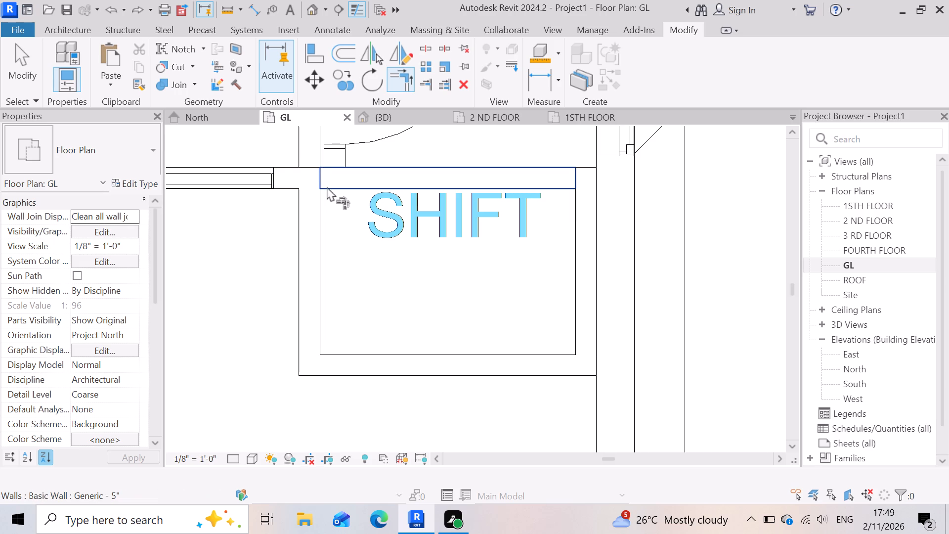
click(327, 179)
click(308, 181)
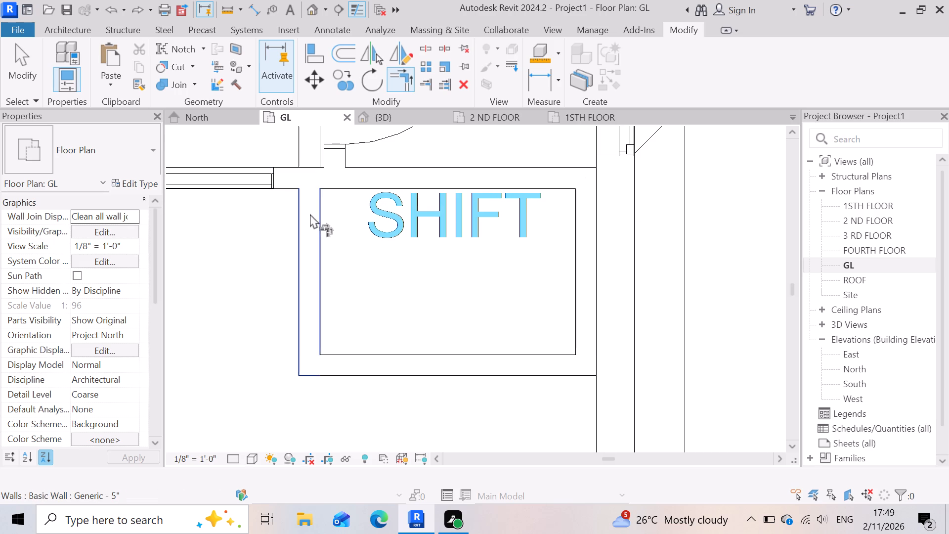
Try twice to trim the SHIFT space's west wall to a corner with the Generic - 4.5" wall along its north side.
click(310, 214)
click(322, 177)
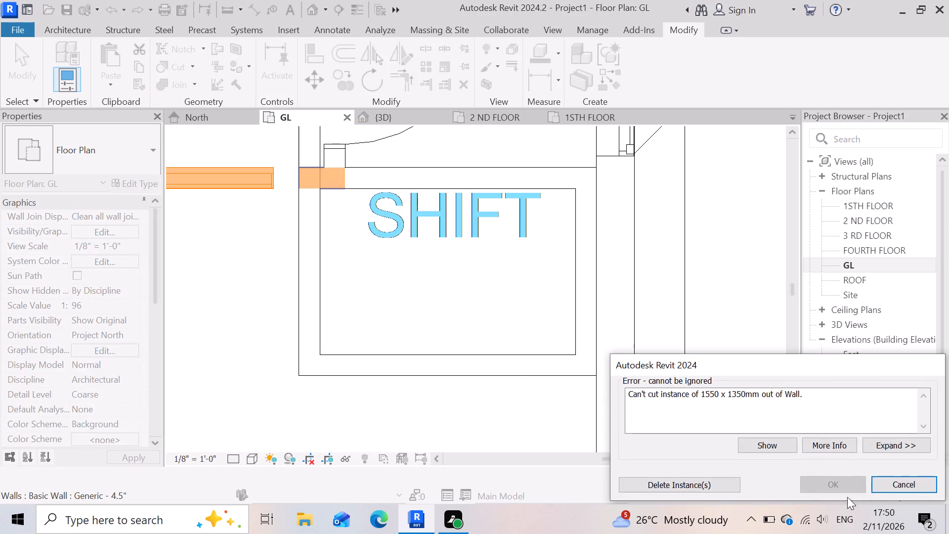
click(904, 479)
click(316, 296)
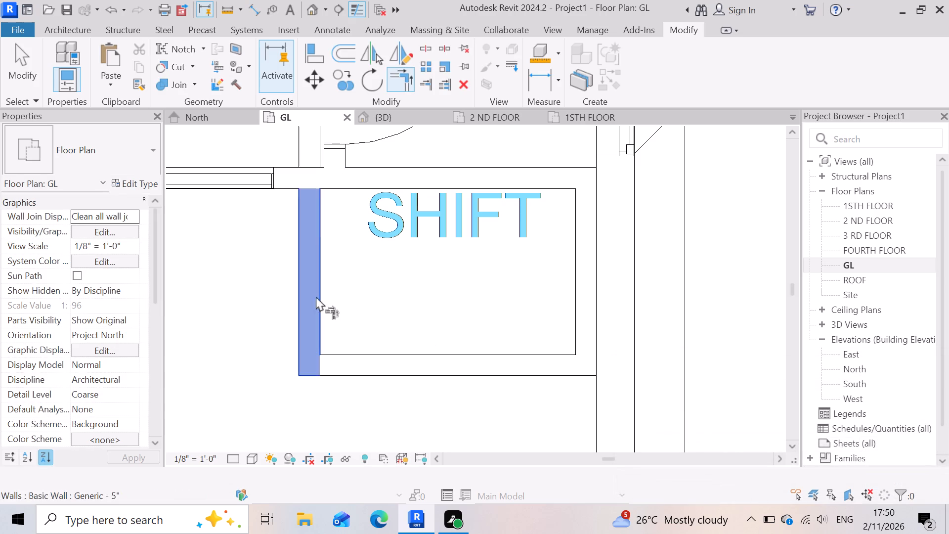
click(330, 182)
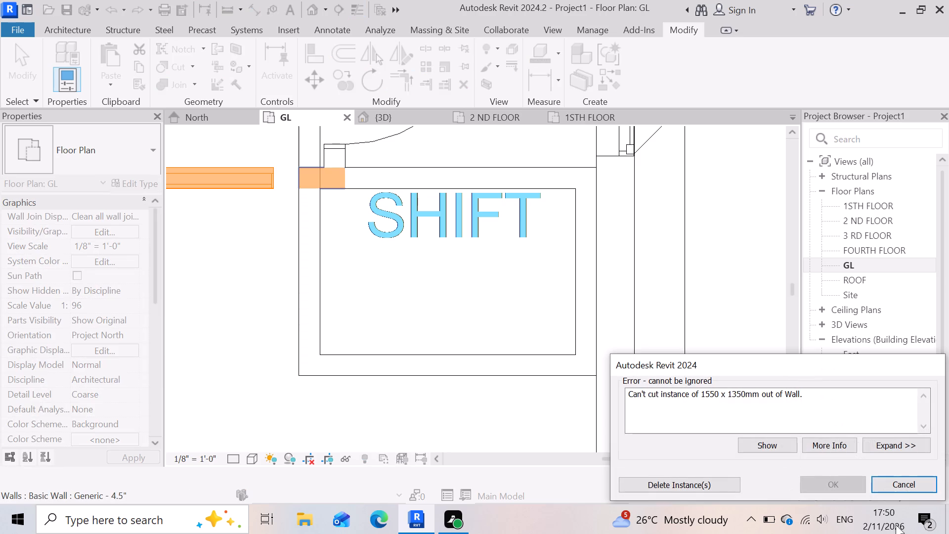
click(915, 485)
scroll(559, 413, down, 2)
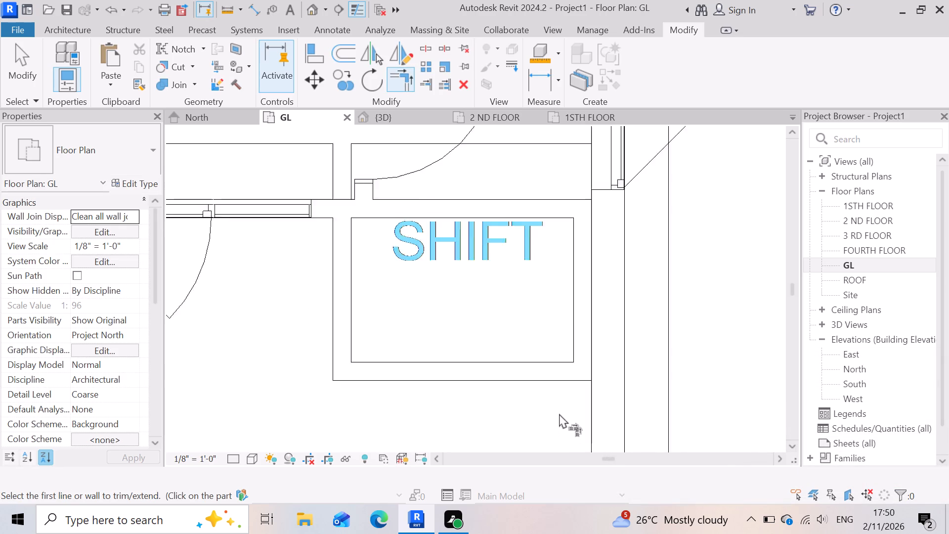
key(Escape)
In the 3D view, delete the two Generic - 5" walls standing on top of the building at the FOURTH FLOOR level.
scroll(560, 389, down, 6)
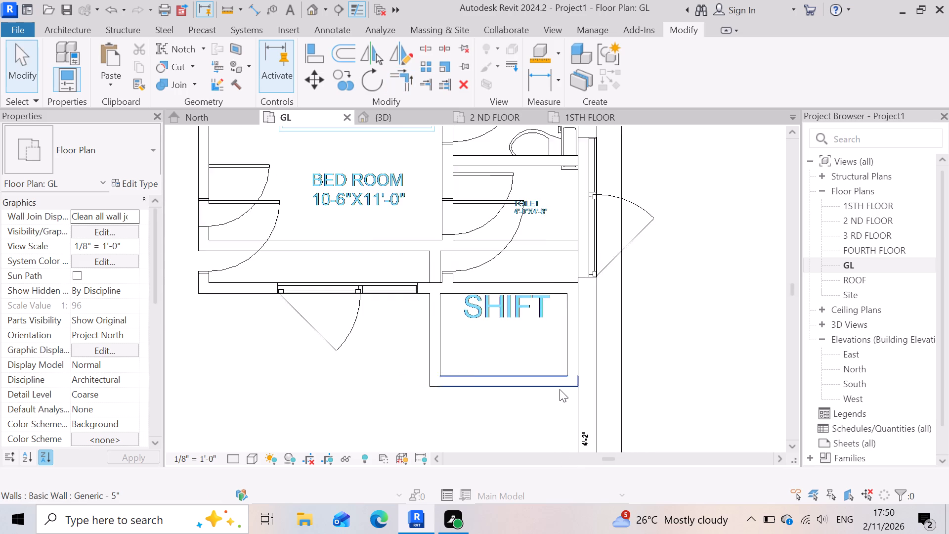
scroll(560, 389, down, 6)
scroll(589, 425, down, 3)
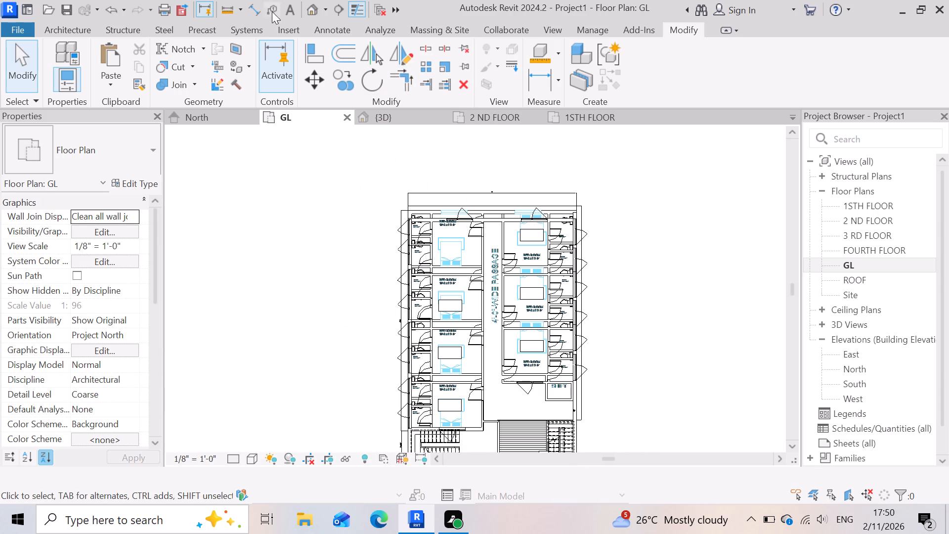
click(392, 112)
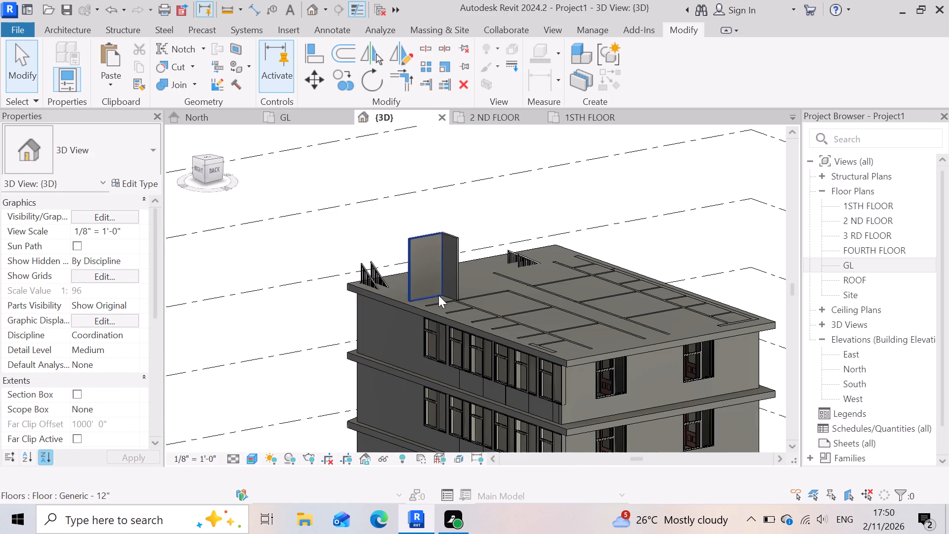
scroll(443, 293, up, 3)
click(417, 255)
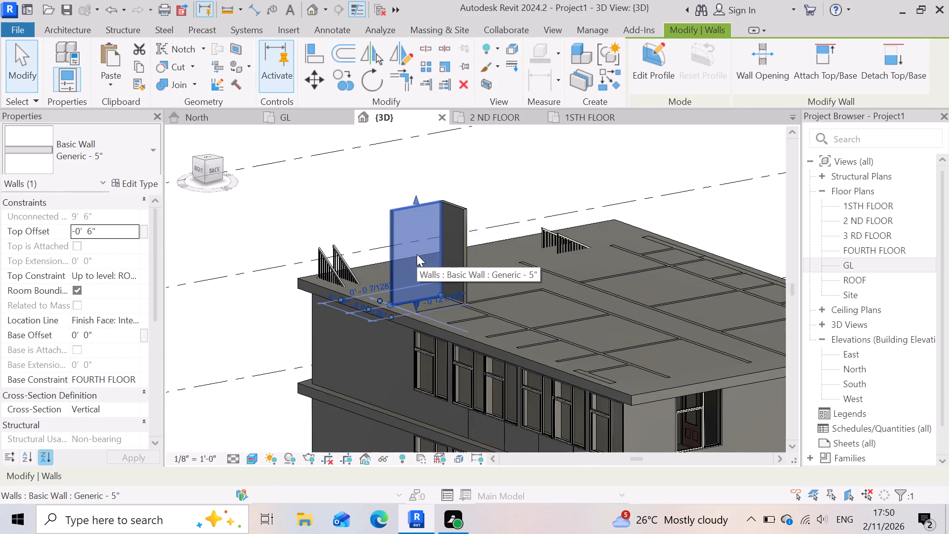
key(Delete)
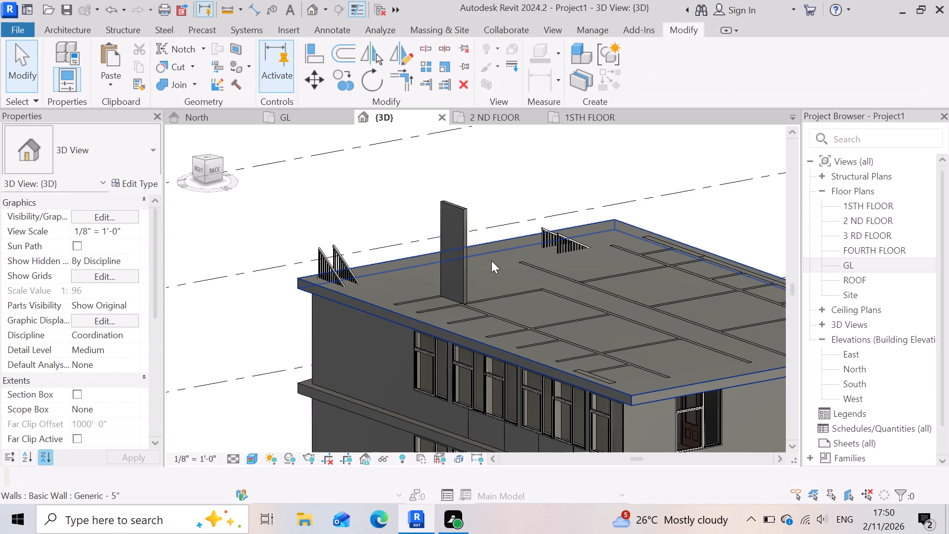
click(451, 269)
key(Delete)
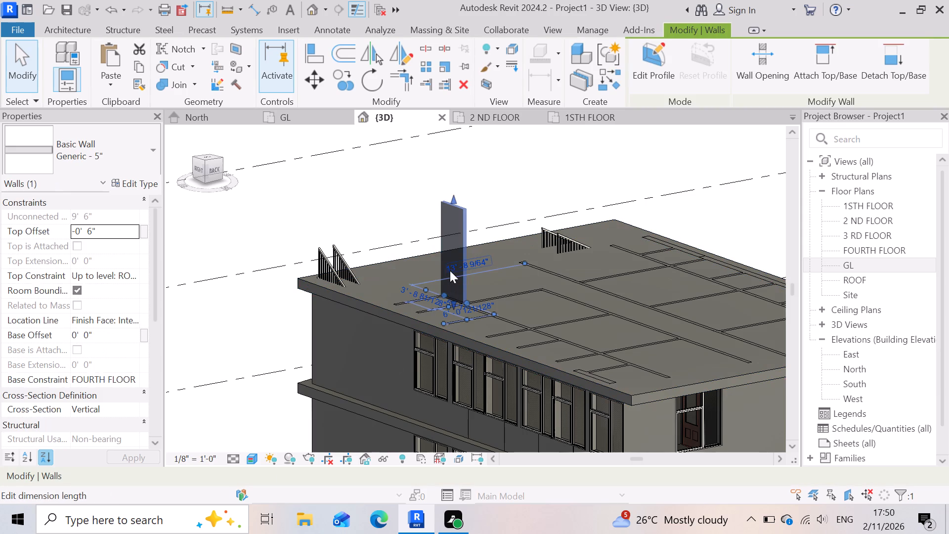
Examine the building in 3D from the top slab around to the open staircase end with the rounded balconies.
scroll(500, 231, down, 4)
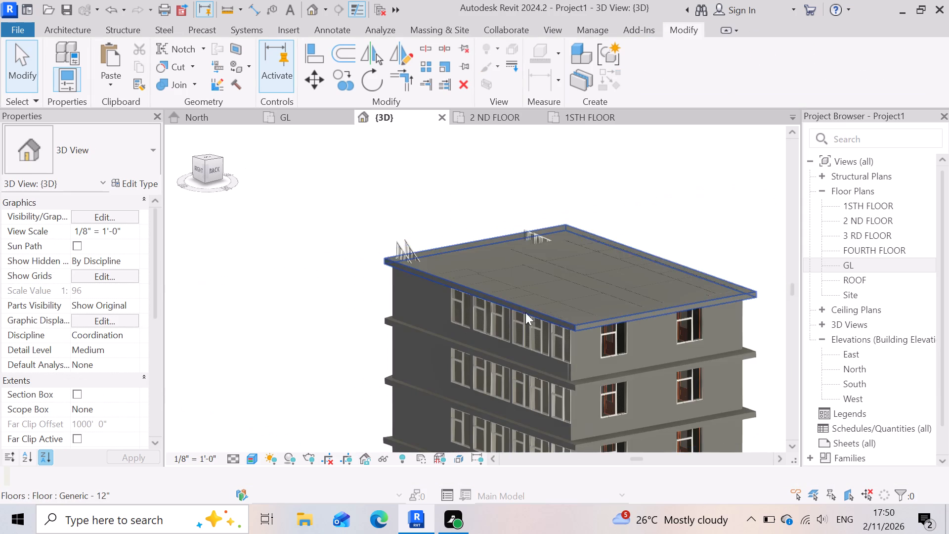
scroll(538, 289, down, 1)
scroll(497, 262, down, 2)
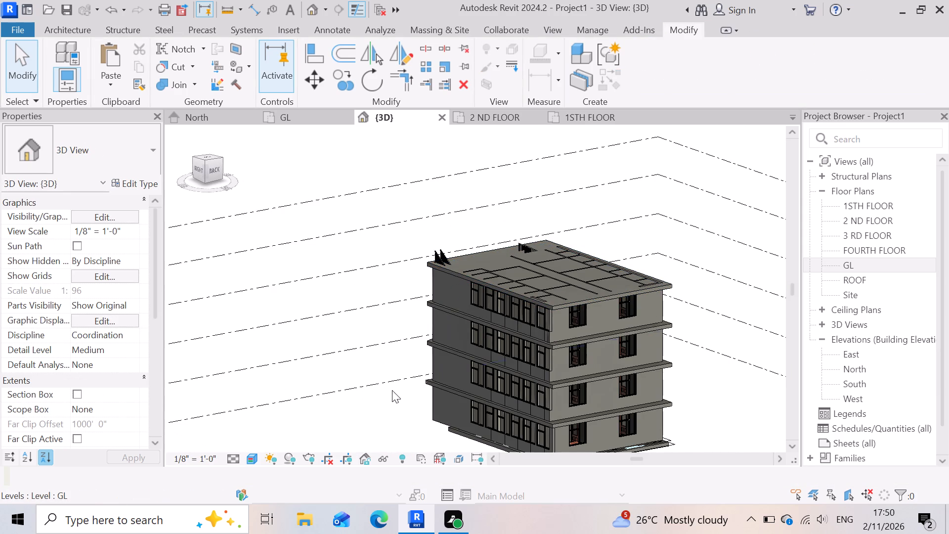
scroll(407, 391, up, 2)
scroll(523, 354, down, 2)
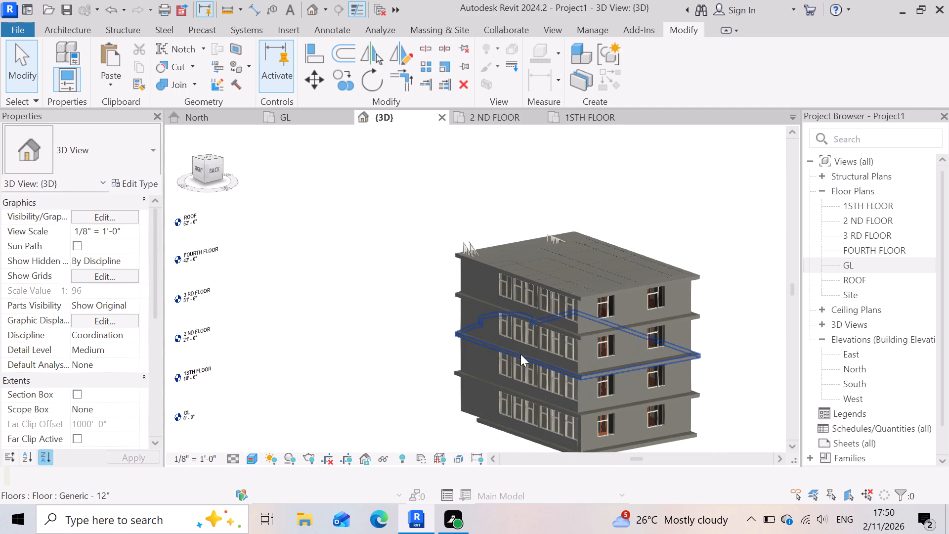
scroll(468, 352, up, 3)
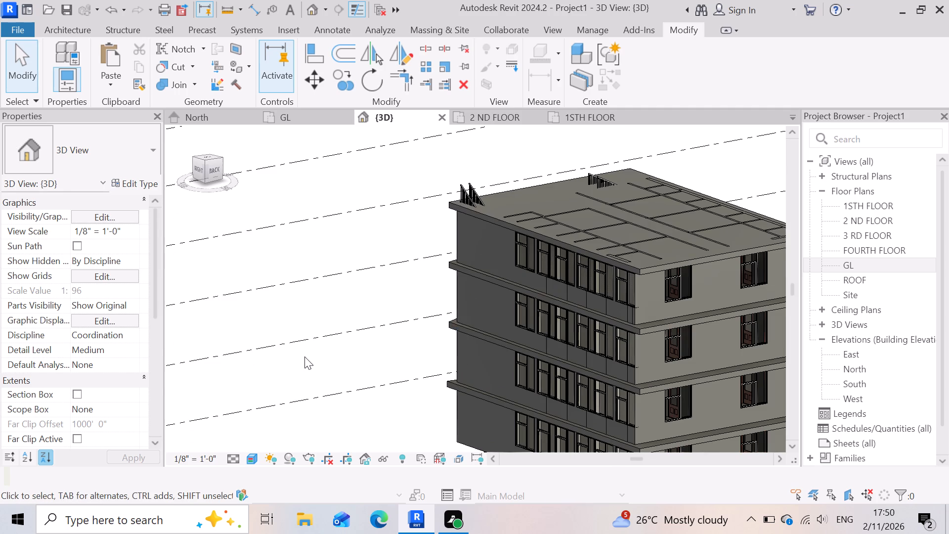
shift+middle_drag(285, 357, 388, 357)
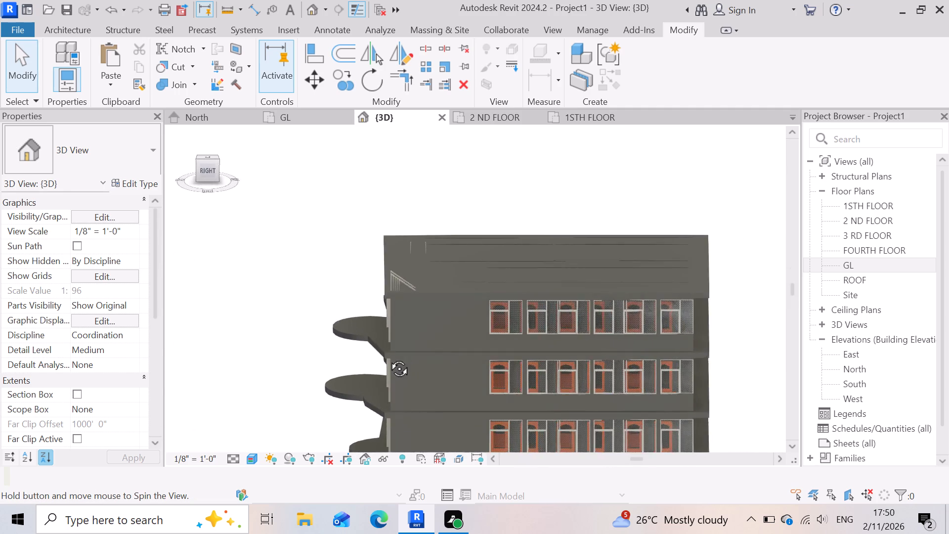
shift+middle_drag(388, 357, 411, 338)
scroll(411, 338, up, 2)
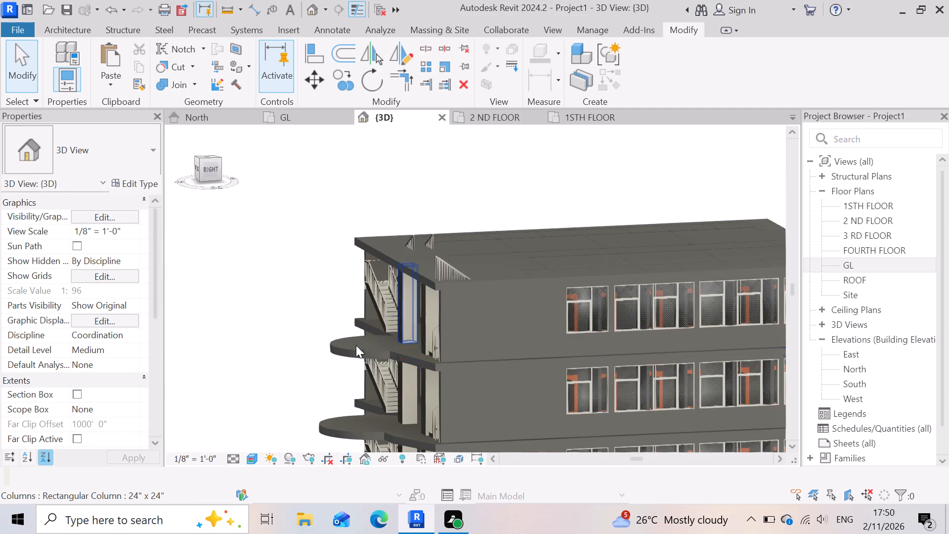
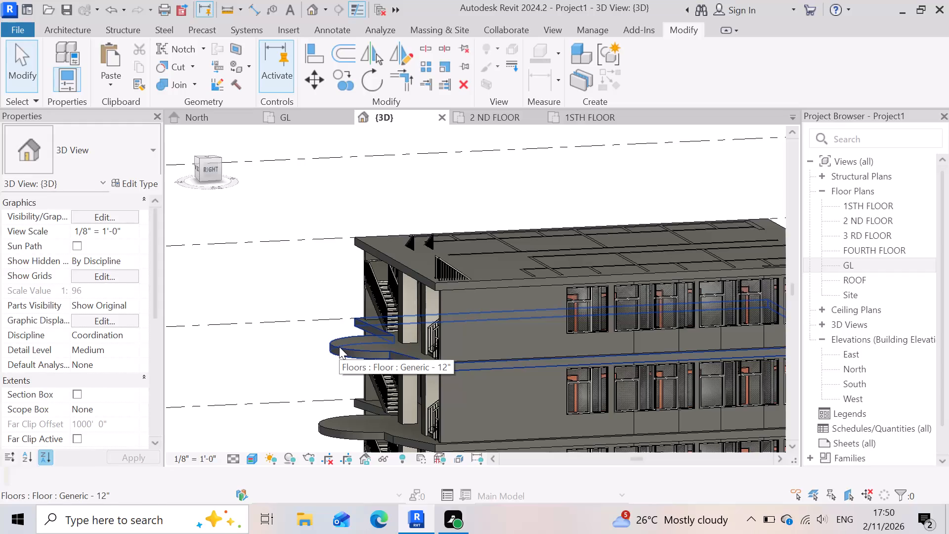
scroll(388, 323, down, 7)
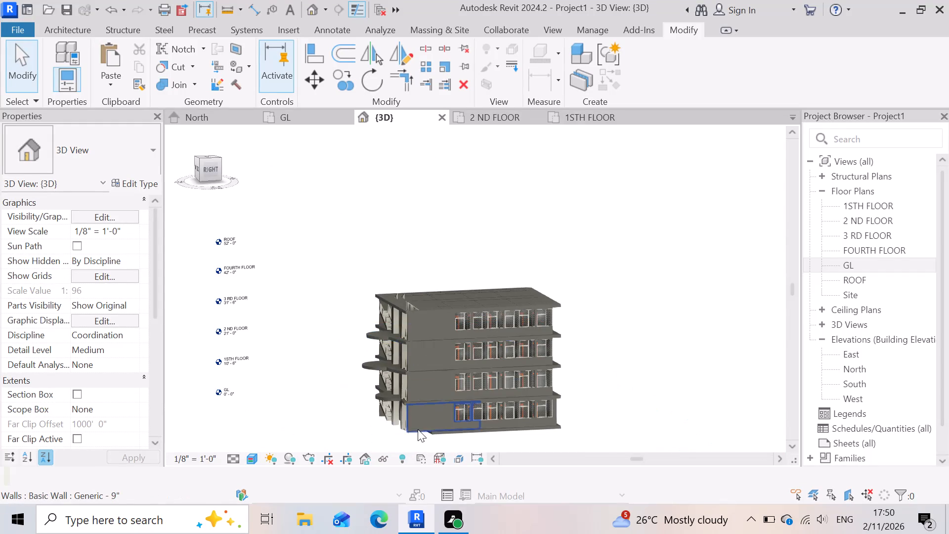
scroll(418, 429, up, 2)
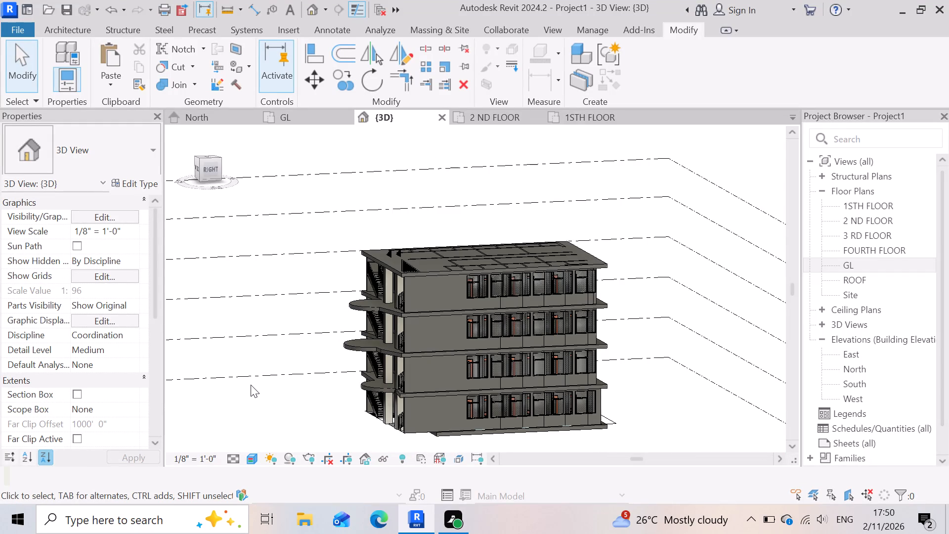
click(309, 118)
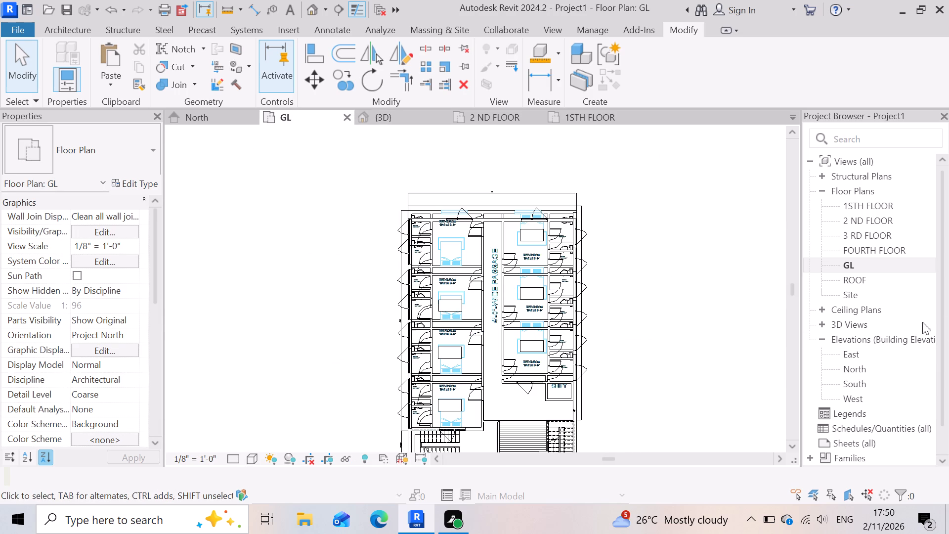
On the 1STH FLOOR plan, delete the Generic - 4.5" partition wall between the two bathrooms of the southernmost east-side room.
double_click(894, 203)
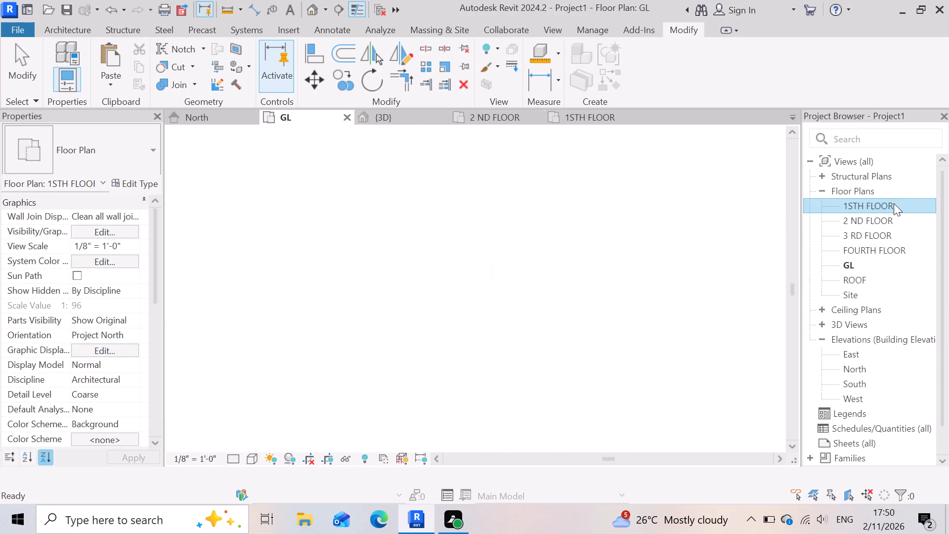
scroll(562, 263, down, 7)
scroll(534, 308, down, 3)
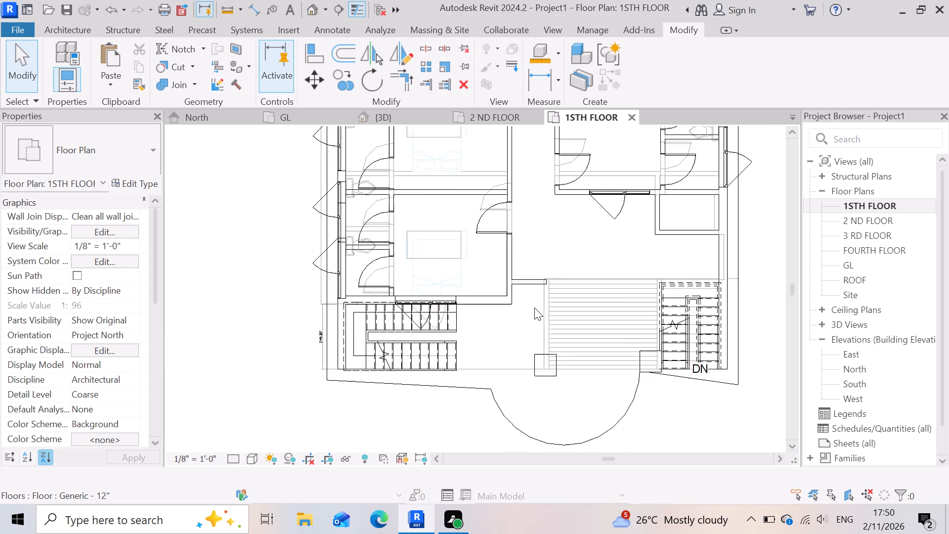
scroll(565, 334, down, 3)
scroll(617, 302, up, 2)
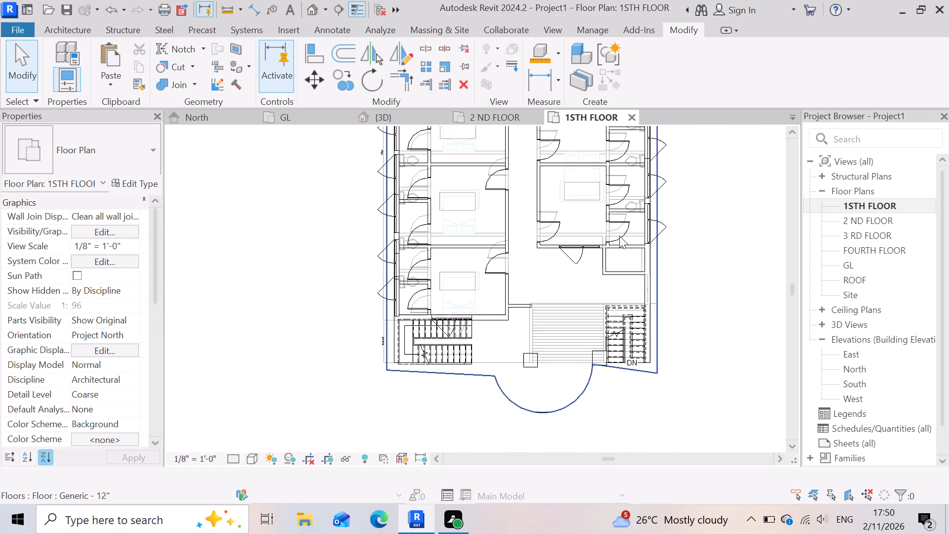
scroll(598, 227, up, 6)
scroll(604, 357, down, 2)
scroll(669, 236, up, 6)
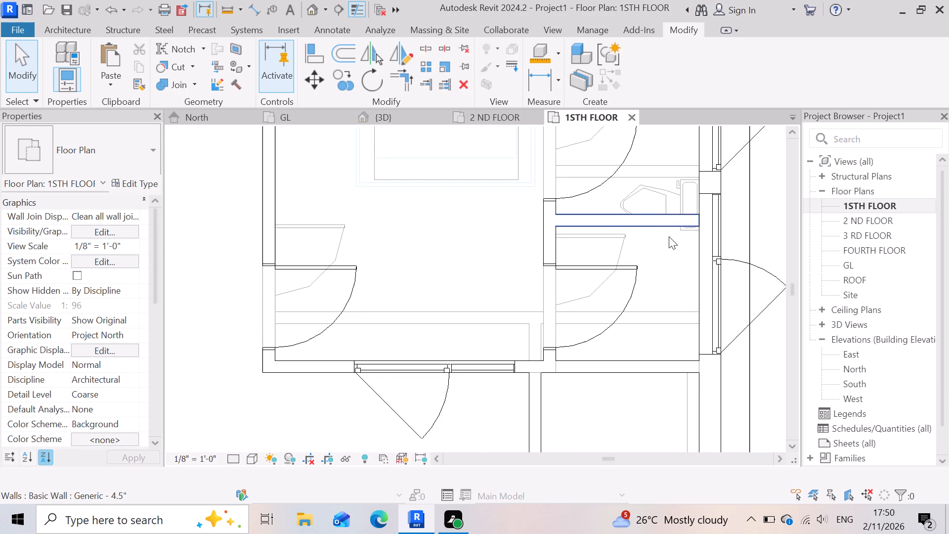
click(656, 227)
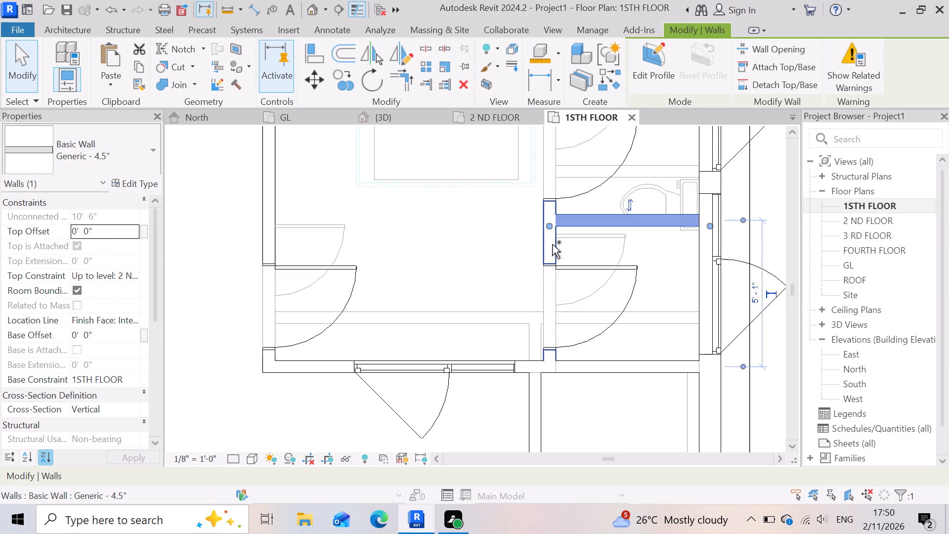
scroll(554, 251, up, 3)
click(551, 357)
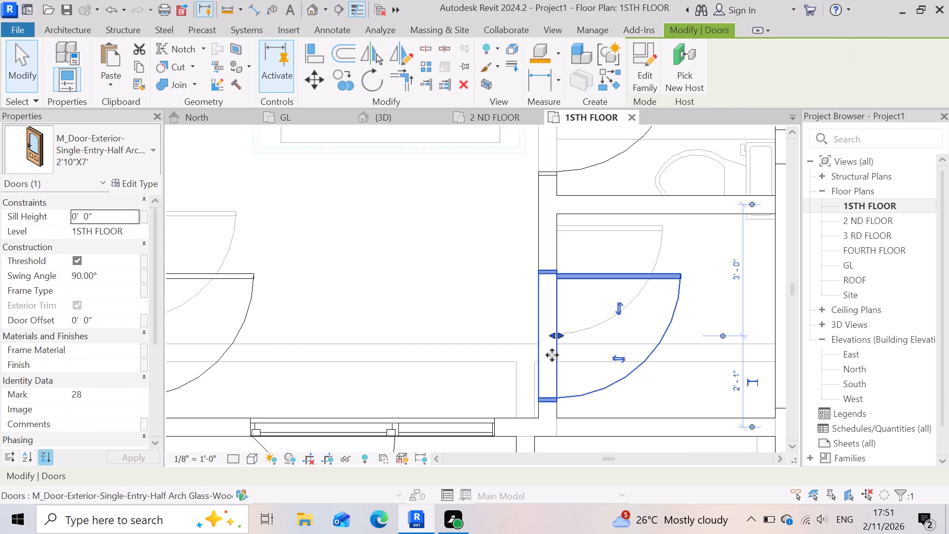
scroll(574, 319, down, 3)
scroll(484, 339, down, 2)
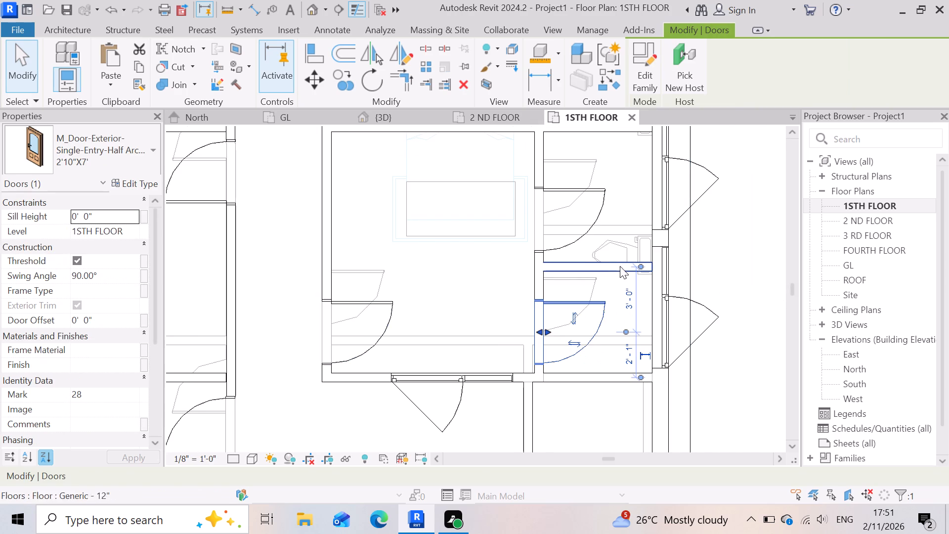
click(620, 263)
key(Delete)
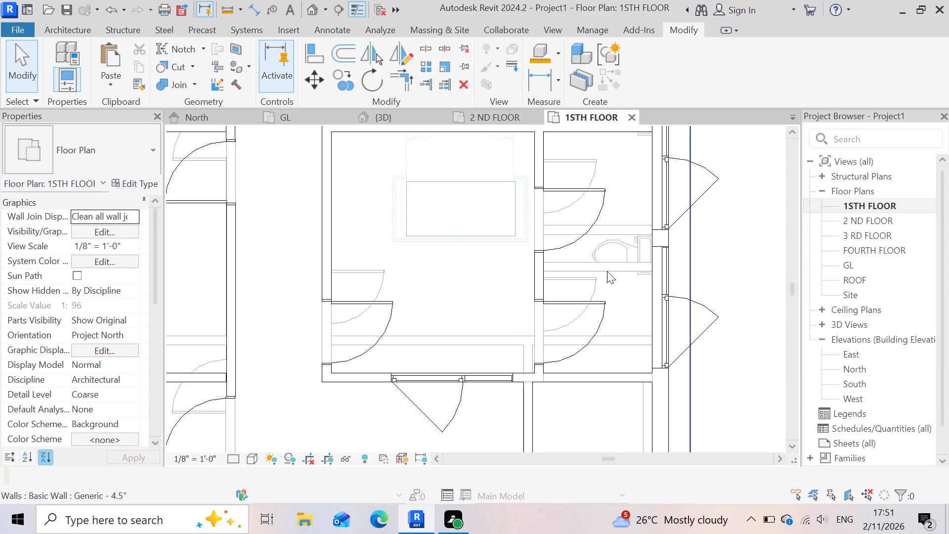
Check the window and walls around the southernmost east-side bathroom on 1STH FLOOR, and look over the rest of the plan.
click(655, 326)
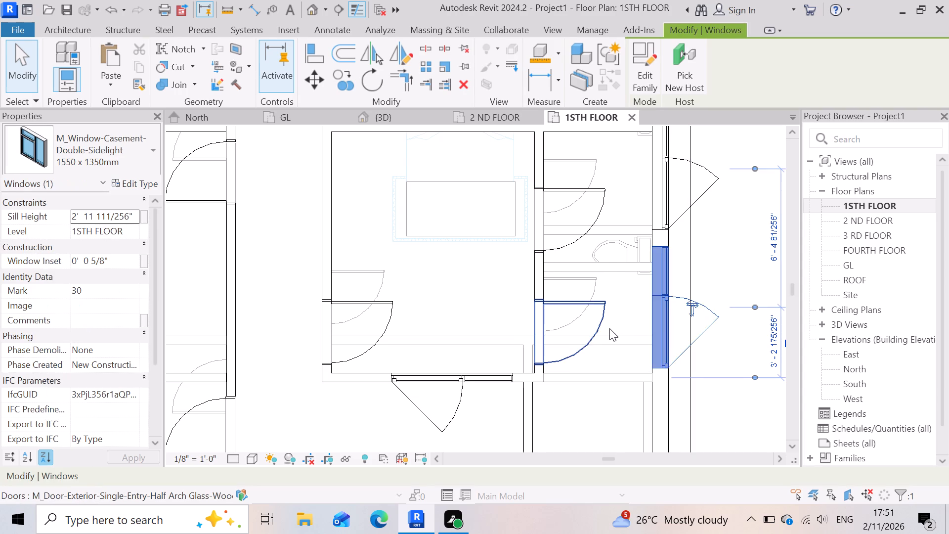
click(609, 328)
click(590, 376)
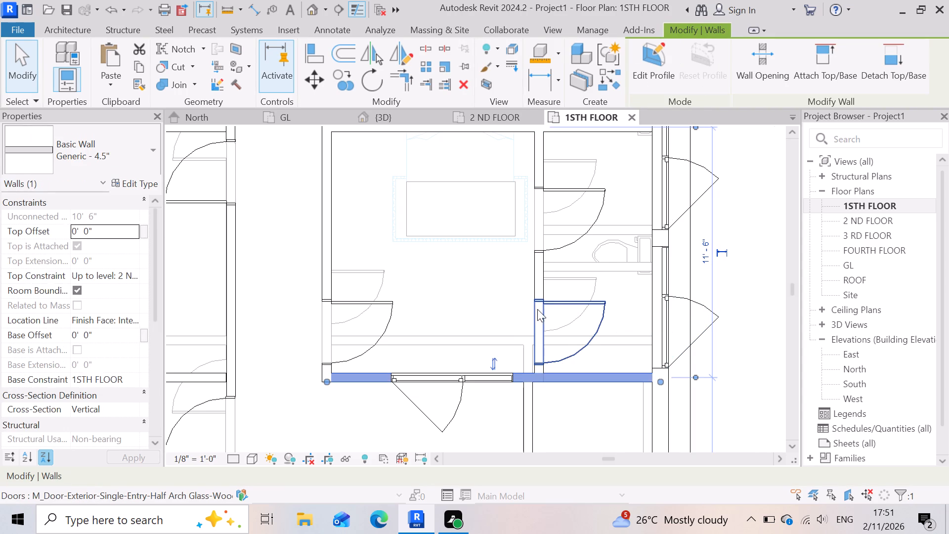
click(540, 281)
click(538, 343)
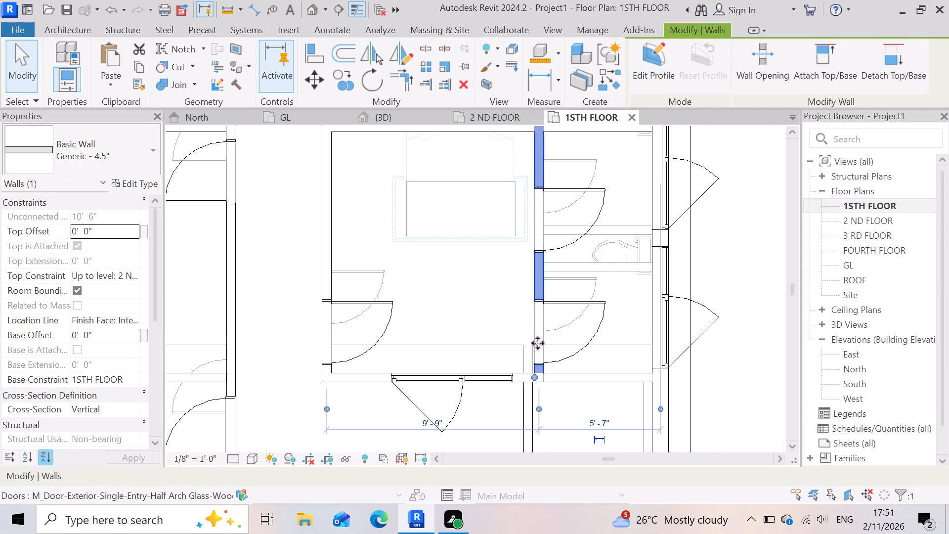
scroll(556, 343, down, 7)
click(690, 363)
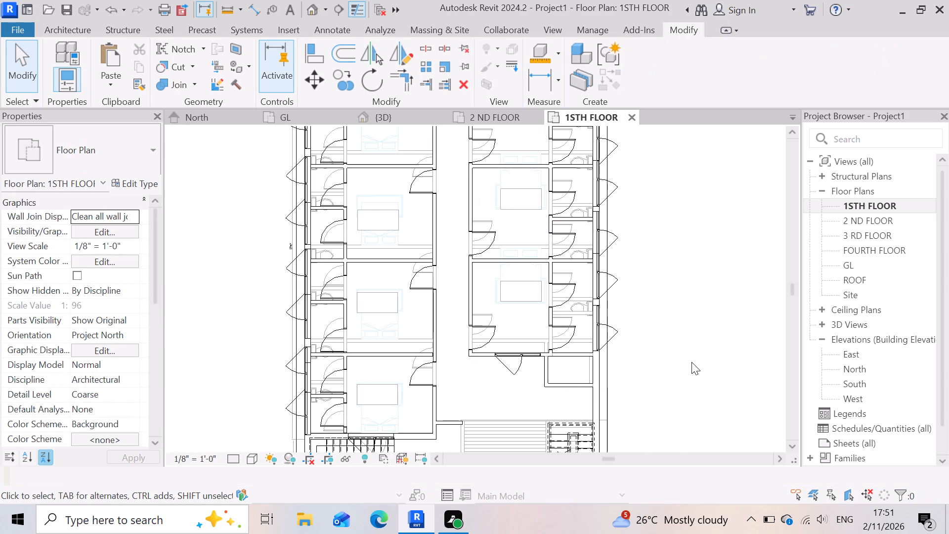
scroll(521, 362, up, 1)
scroll(559, 381, down, 5)
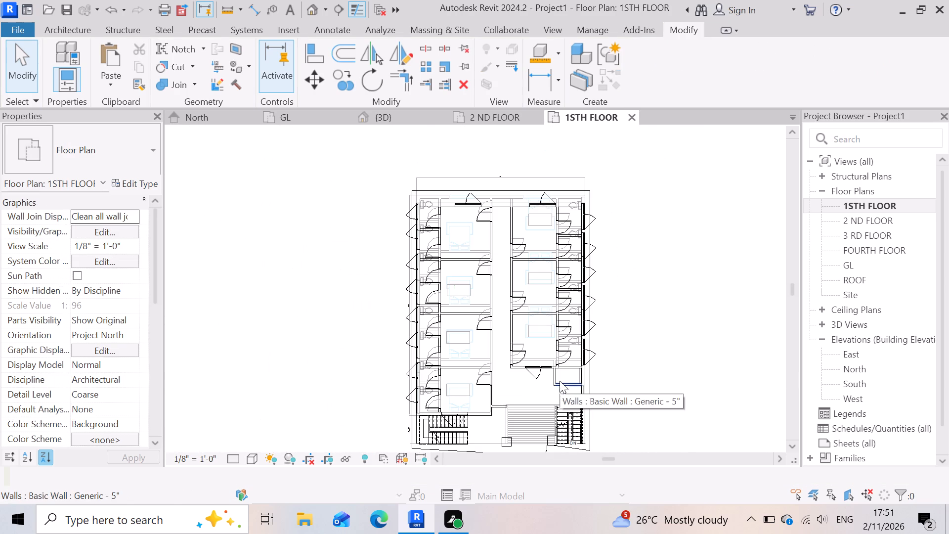
On the 2 ND FLOOR plan, delete the two Generic - 5" walls enclosing the small space south of the last east-side room.
double_click(869, 220)
scroll(543, 279, up, 5)
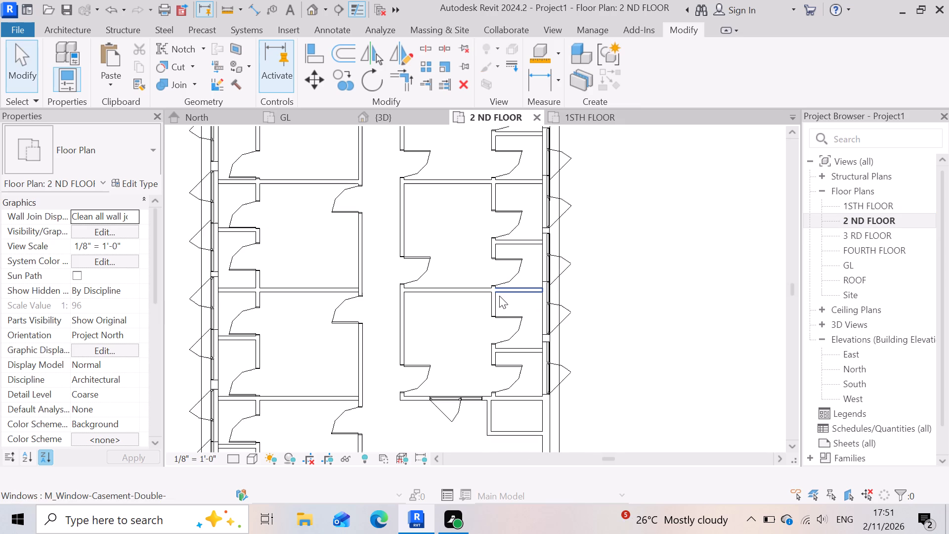
scroll(460, 380, up, 3)
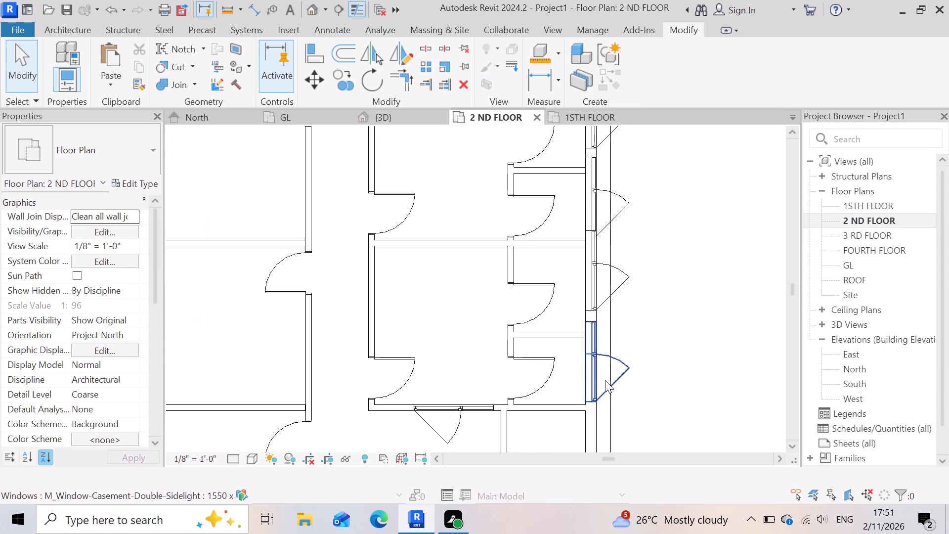
scroll(605, 376, down, 10)
scroll(554, 410, up, 2)
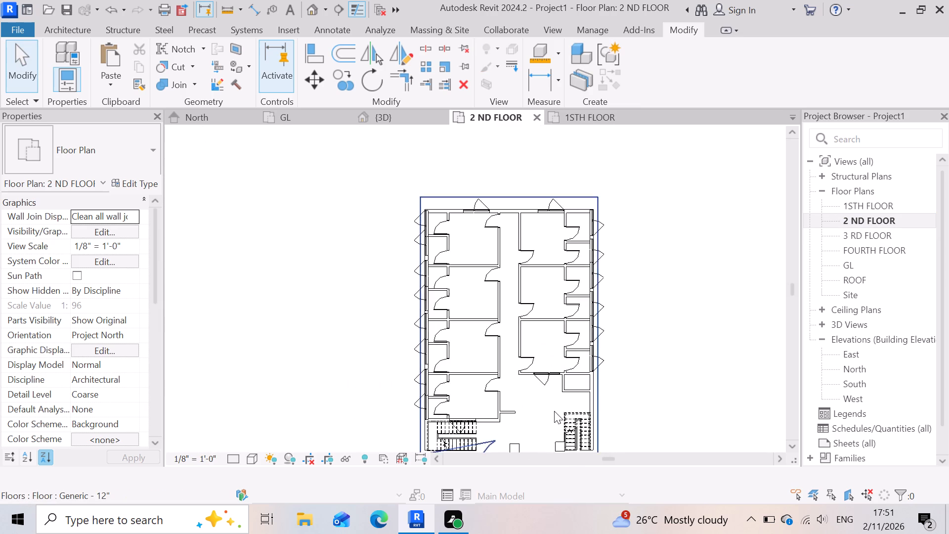
scroll(554, 411, up, 10)
click(568, 322)
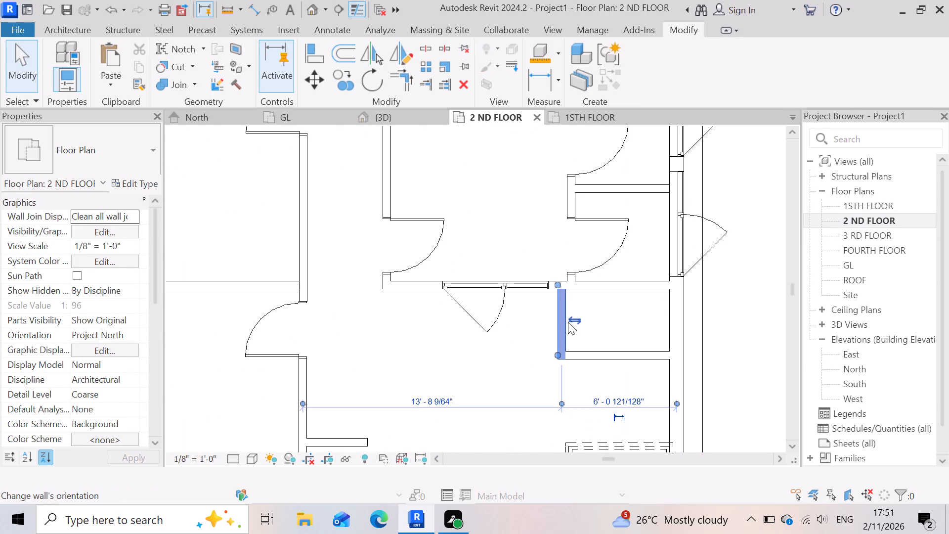
click(637, 359)
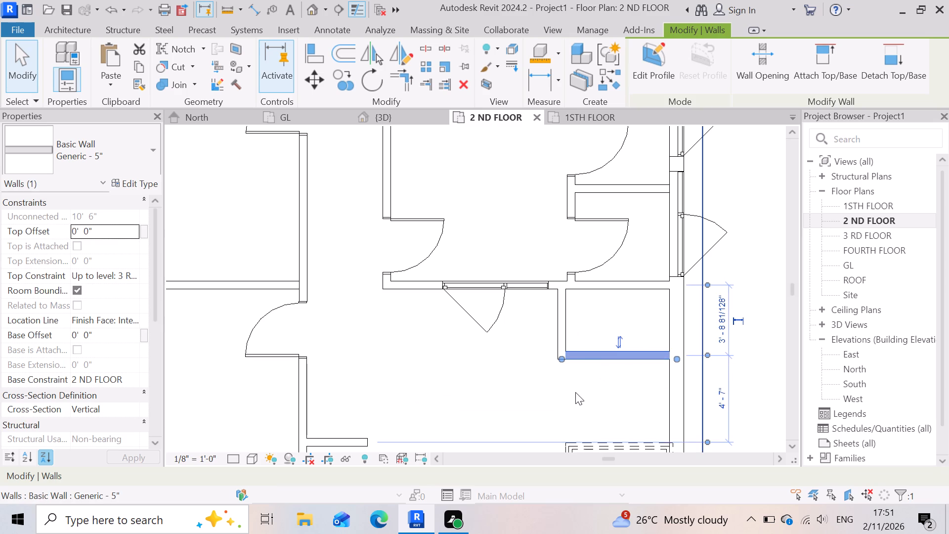
ctrl+click(557, 333)
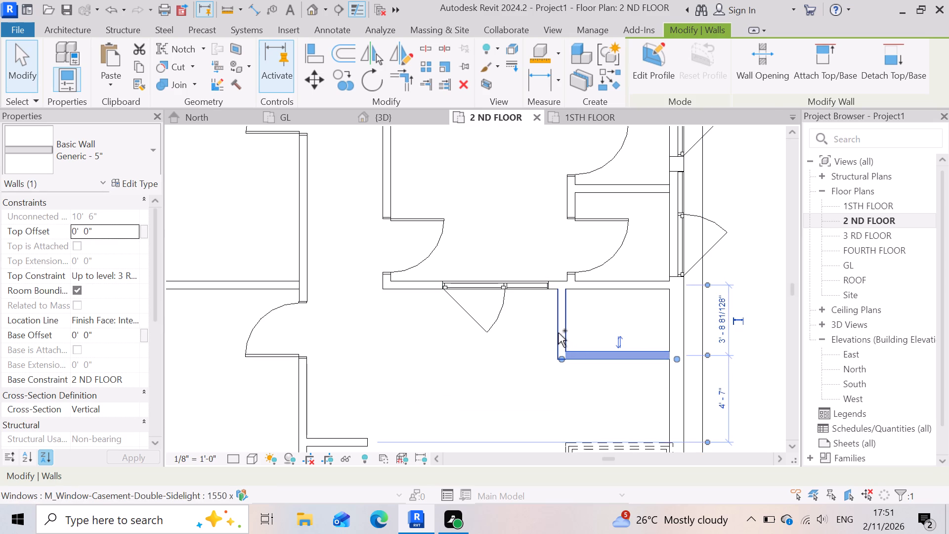
key(Delete)
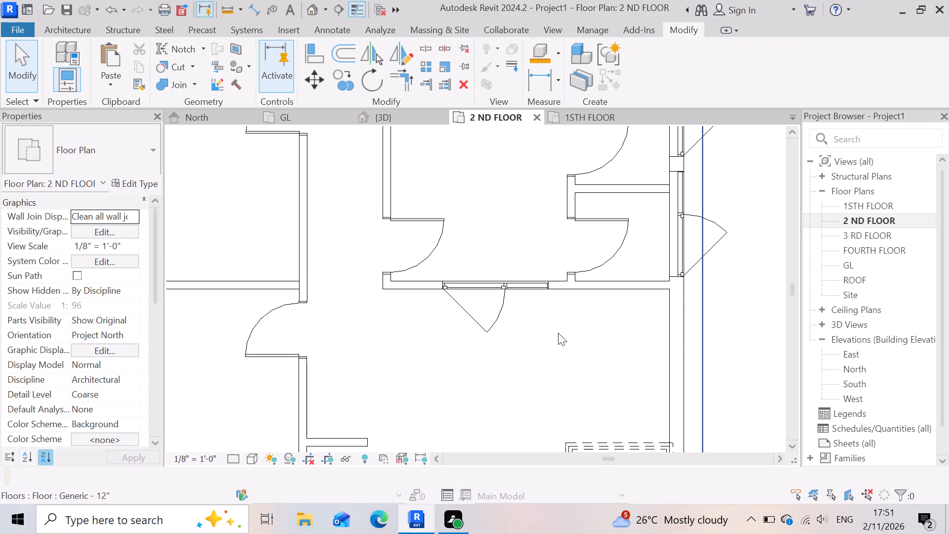
On the 3 RD FLOOR plan, select the Generic - 5" west wall of the small enclosure south of the last east-side room for deletion.
scroll(603, 371, down, 11)
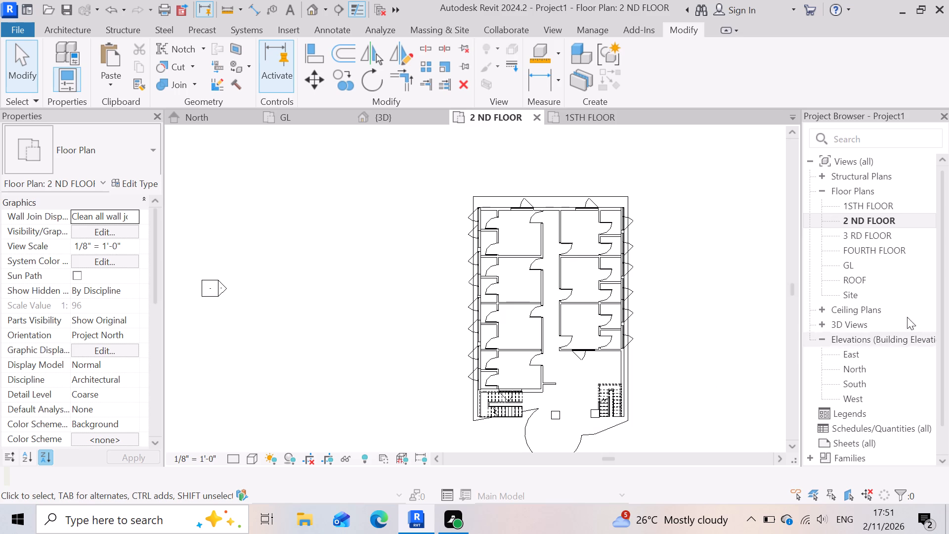
double_click(881, 239)
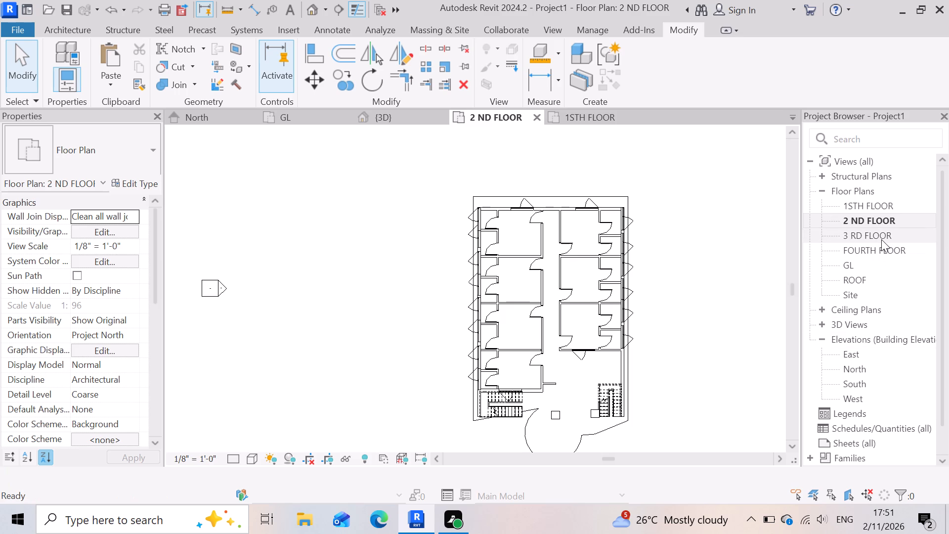
scroll(564, 348, up, 3)
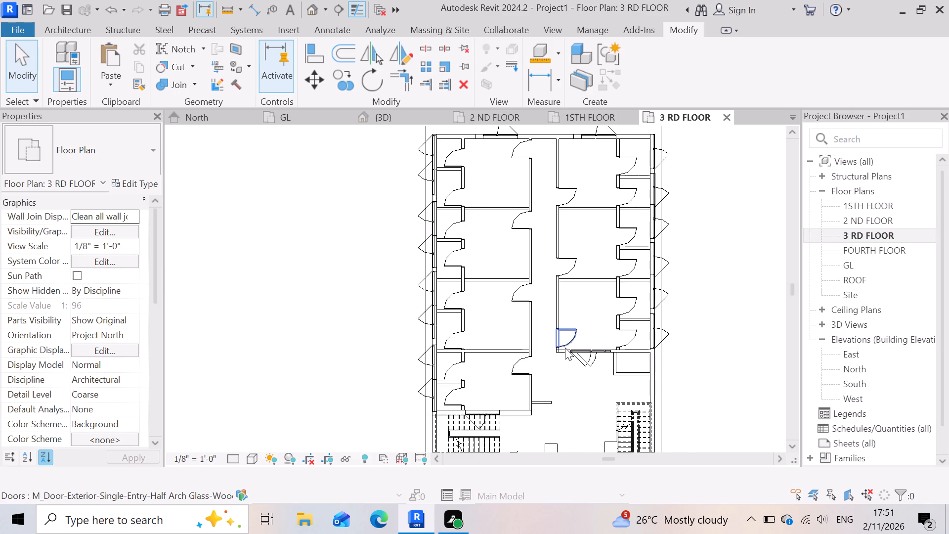
scroll(626, 385, up, 7)
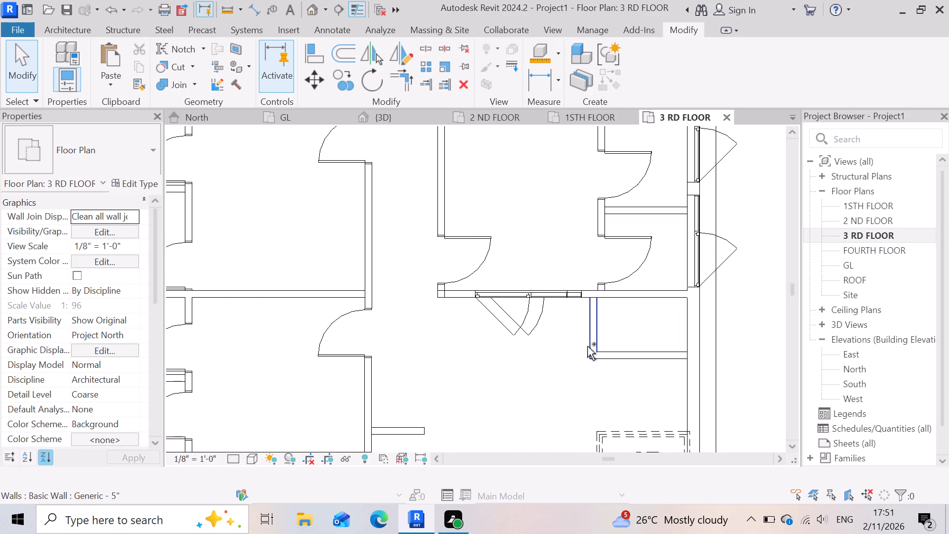
ctrl+click(587, 346)
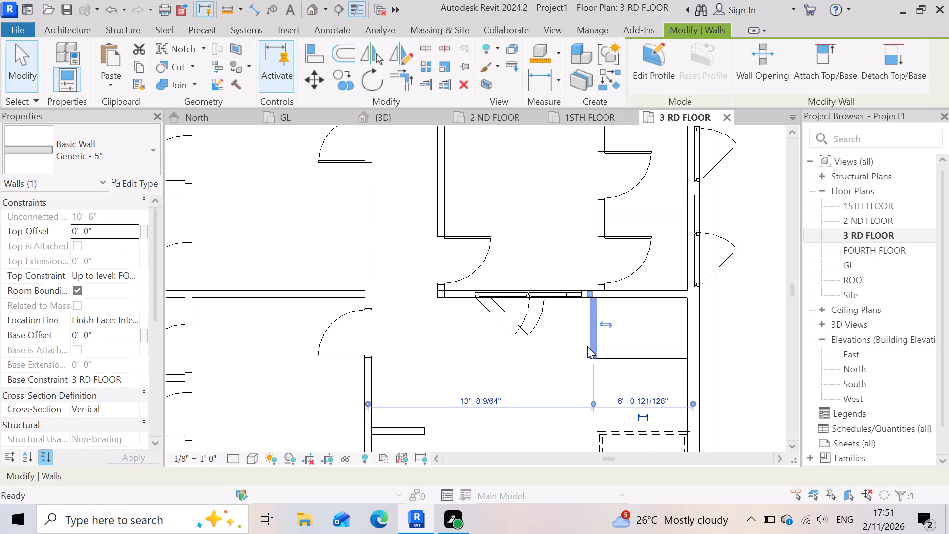
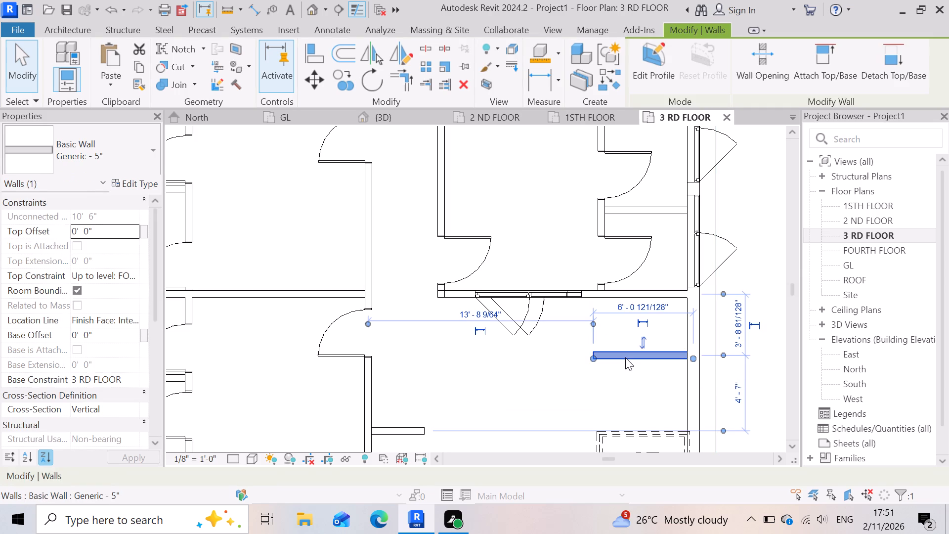
Examine the FOURTH FLOOR plan, including the stair whose top reaches this level, and close that plan.
double_click(890, 251)
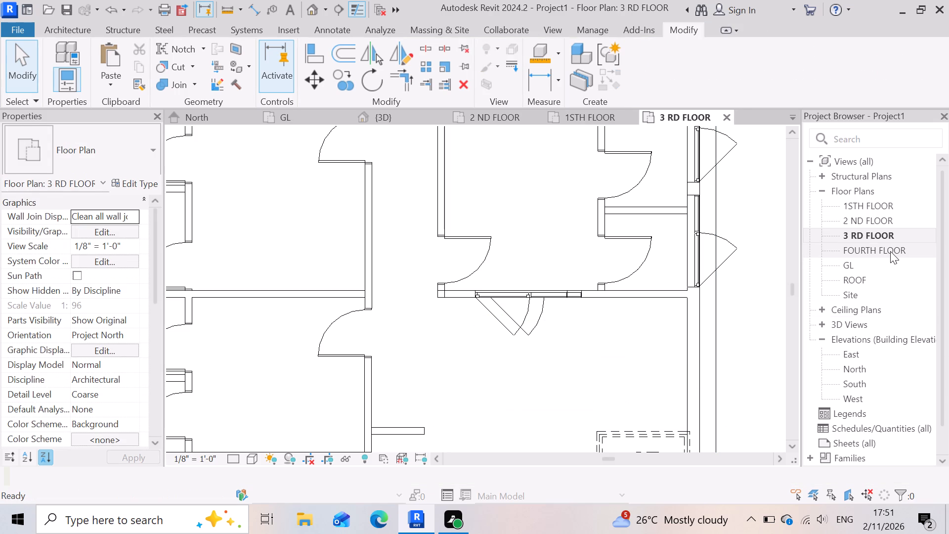
scroll(678, 309, down, 9)
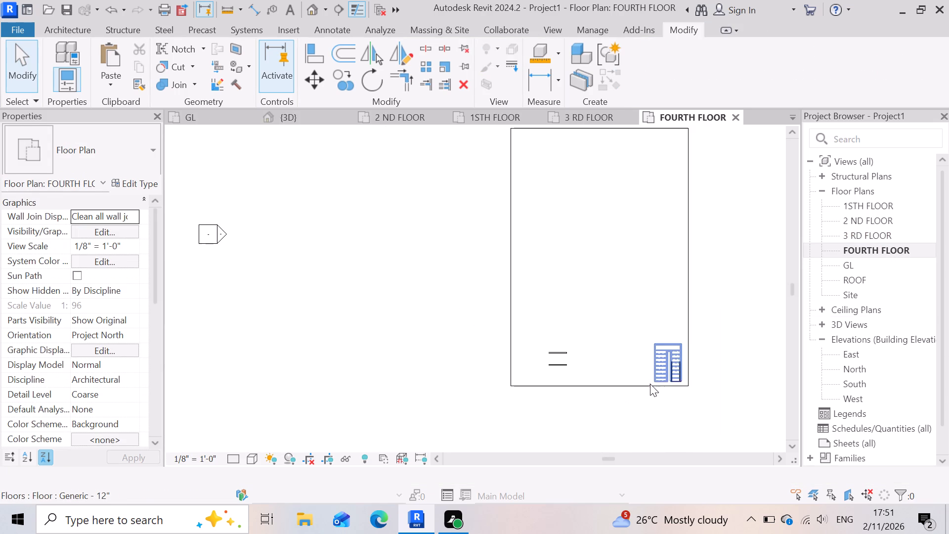
scroll(650, 385, up, 3)
scroll(522, 380, down, 5)
scroll(511, 363, up, 8)
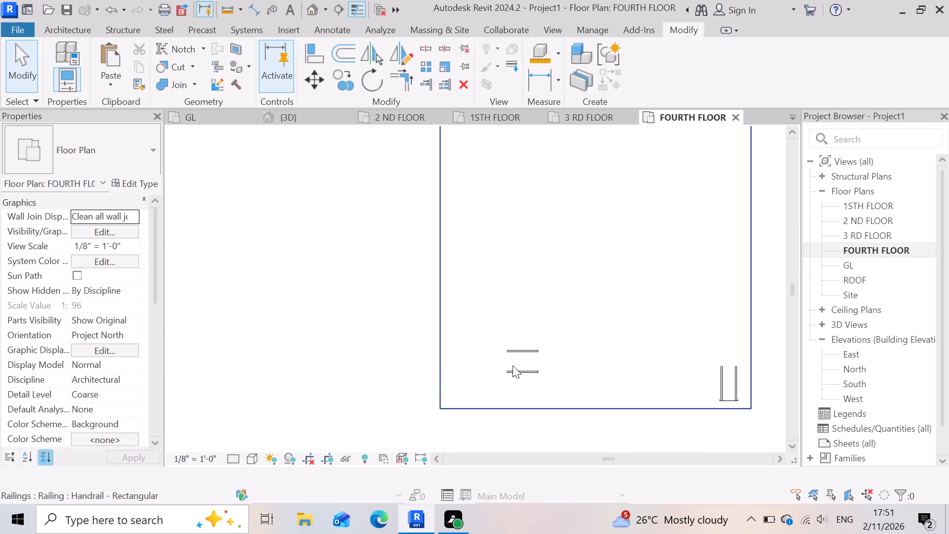
scroll(513, 365, up, 11)
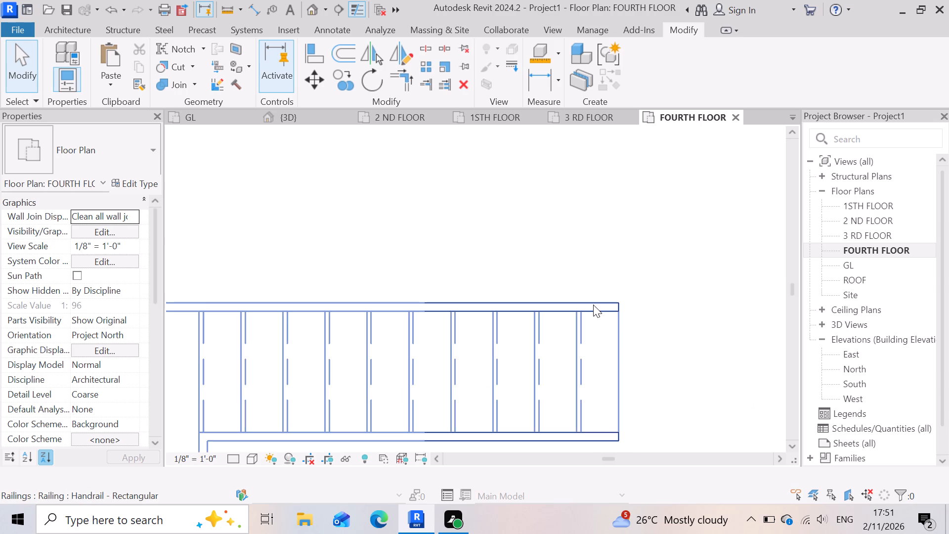
click(593, 305)
scroll(593, 305, down, 13)
click(428, 355)
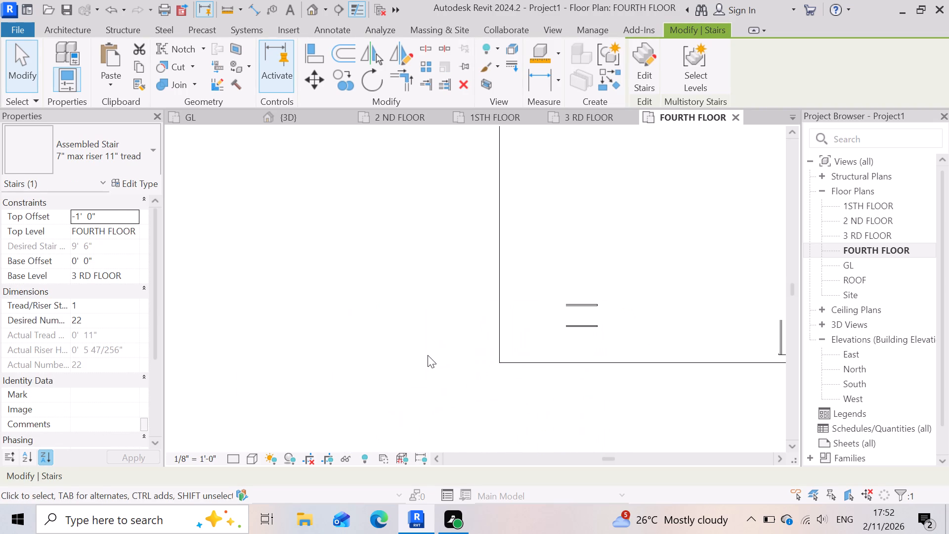
scroll(428, 355, down, 3)
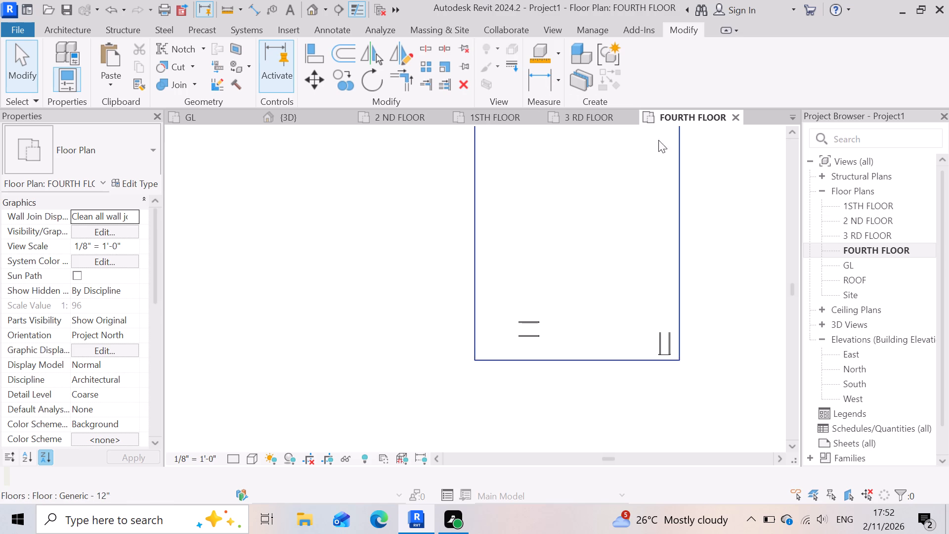
click(732, 116)
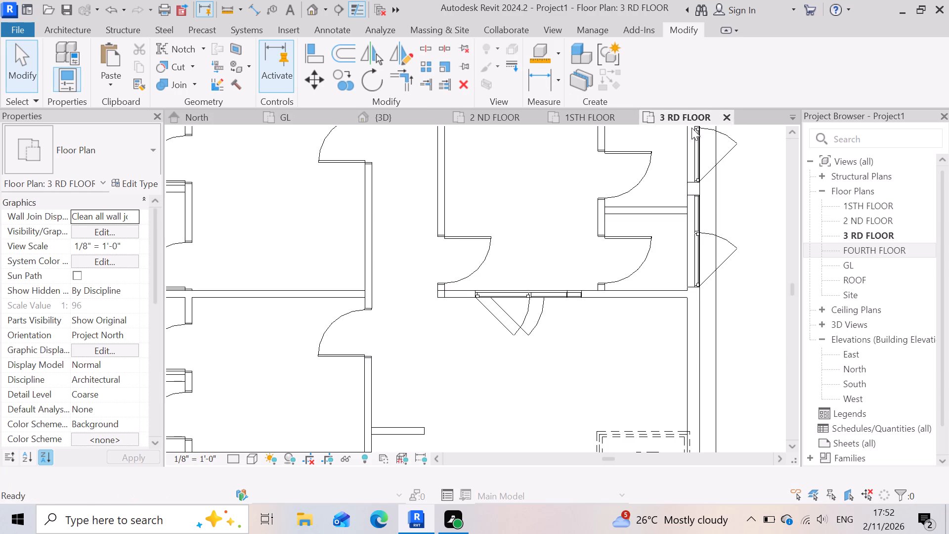
On the GL plan, copy the four walls enclosing SHIFT and the adjoining Generic - 4.5" window wall to the clipboard.
click(306, 120)
scroll(572, 363, down, 3)
scroll(538, 441, up, 5)
scroll(603, 359, up, 2)
scroll(616, 315, up, 14)
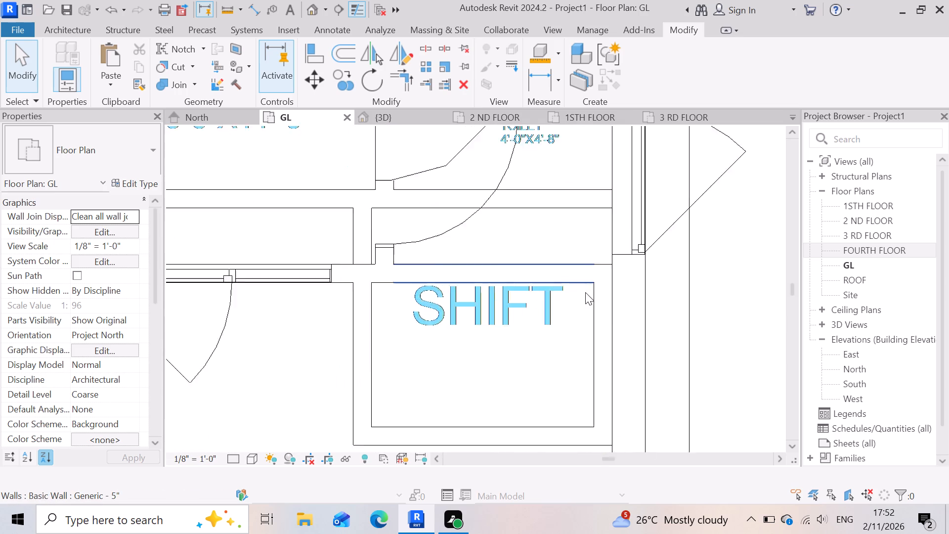
scroll(656, 239, down, 7)
click(598, 342)
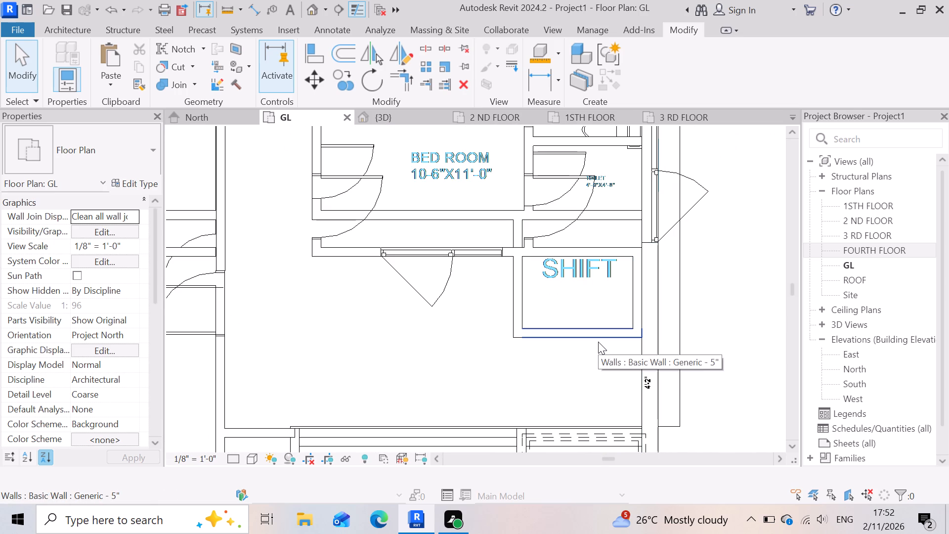
ctrl+click(516, 309)
scroll(645, 257, up, 3)
ctrl+click(557, 247)
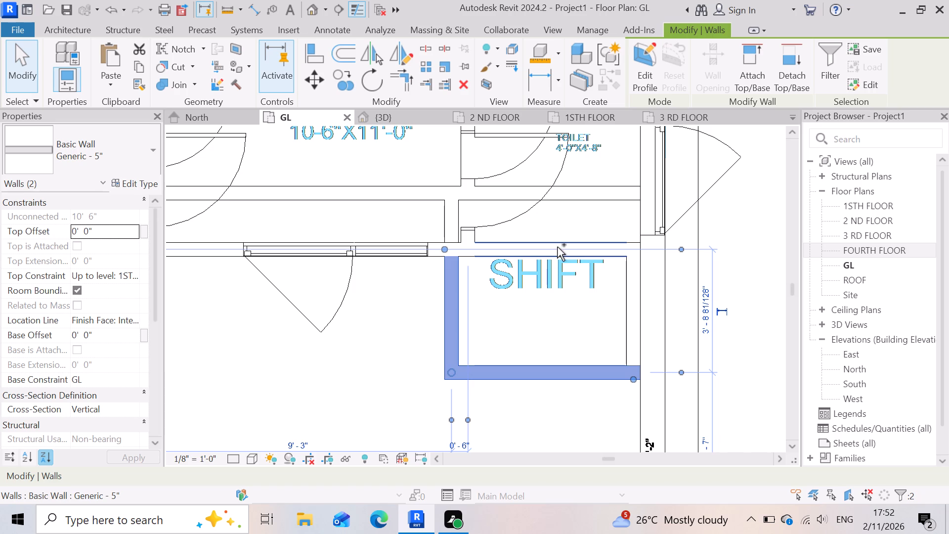
scroll(516, 257, up, 5)
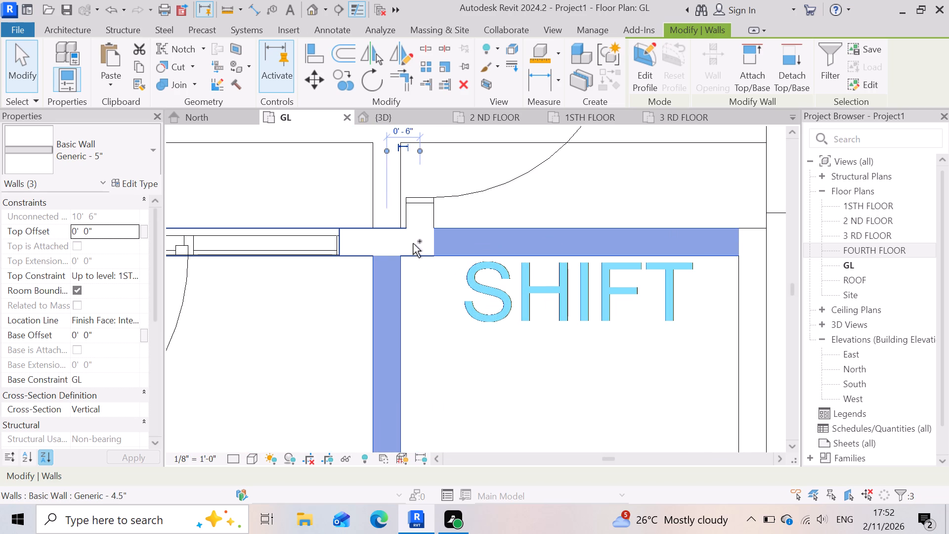
ctrl+click(413, 242)
scroll(415, 272, down, 3)
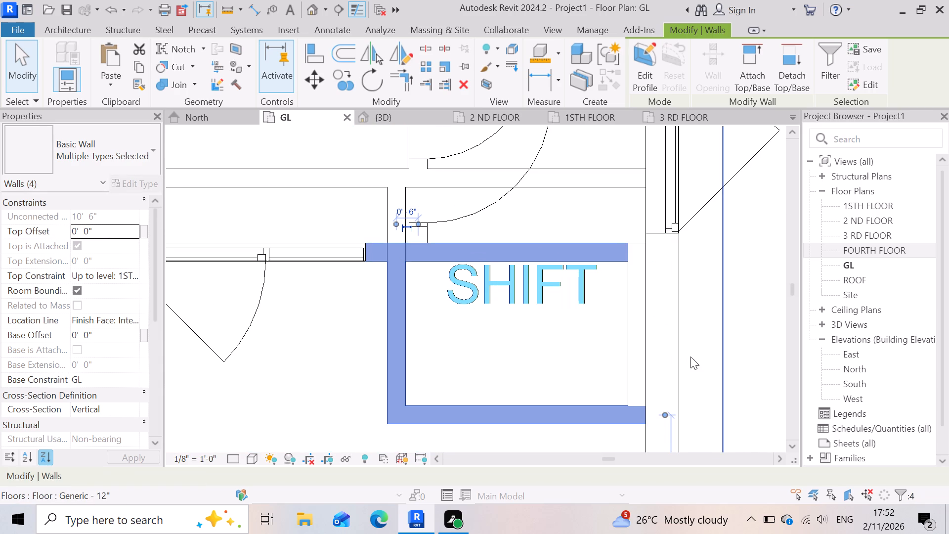
ctrl+click(637, 358)
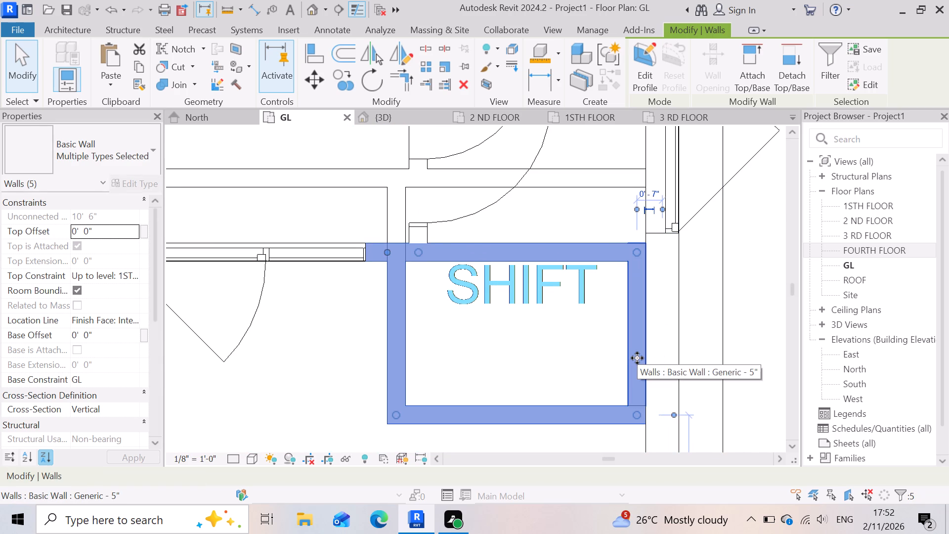
scroll(637, 358, down, 4)
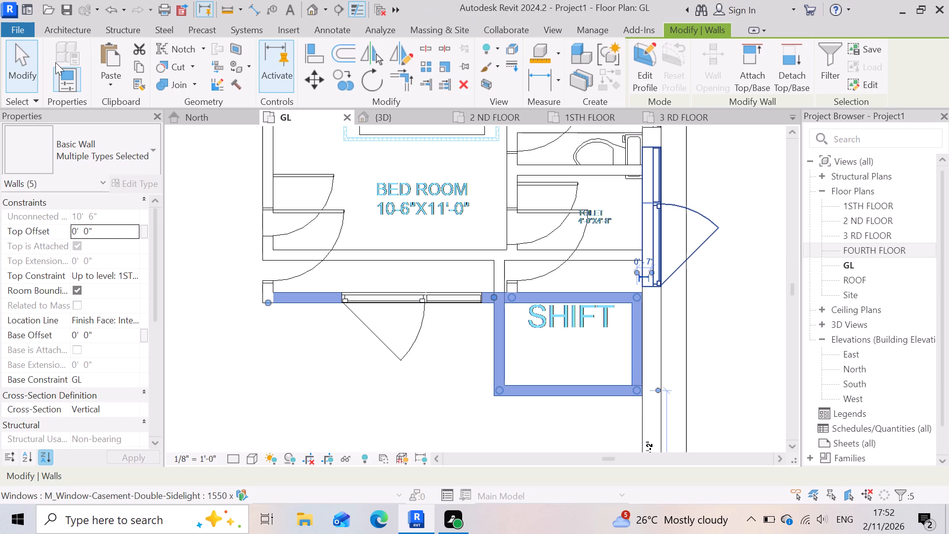
click(137, 67)
Paste the copied walls aligned to the levels 1STH FLOOR, 2 ND FLOOR, 3 RD FLOOR and FOURTH FLOOR.
click(110, 83)
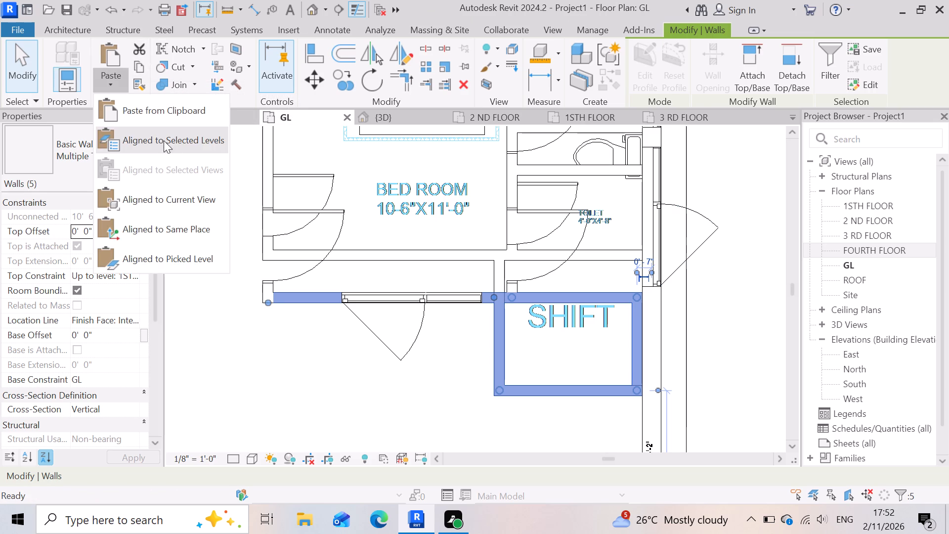
click(178, 148)
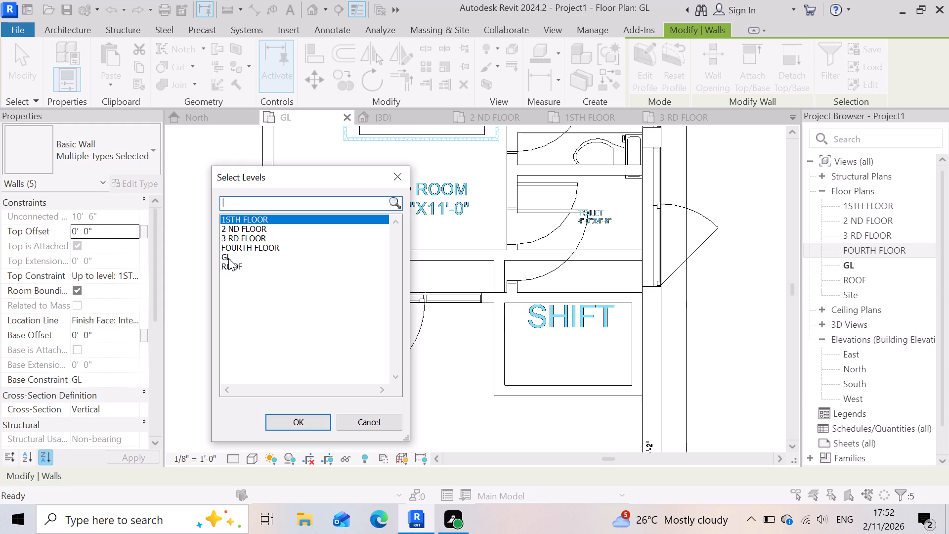
shift+click(241, 226)
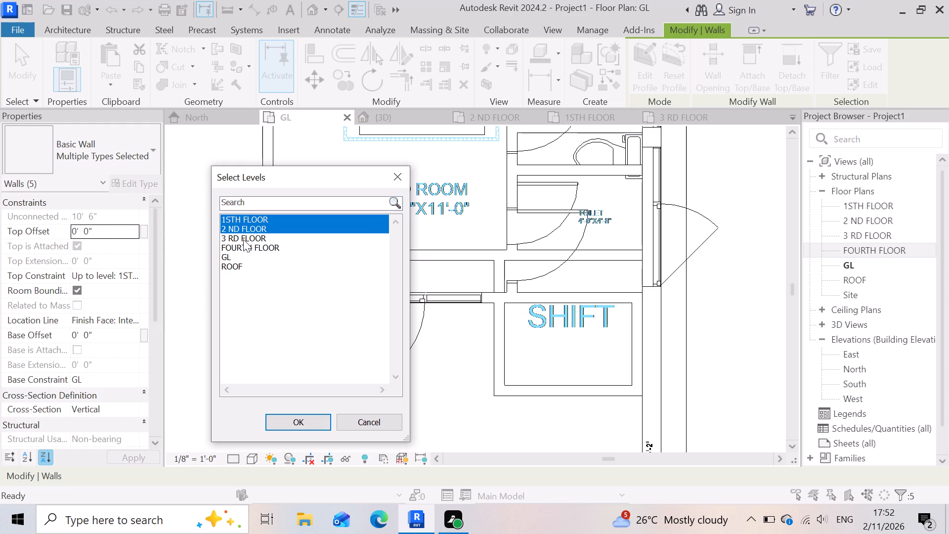
shift+click(243, 239)
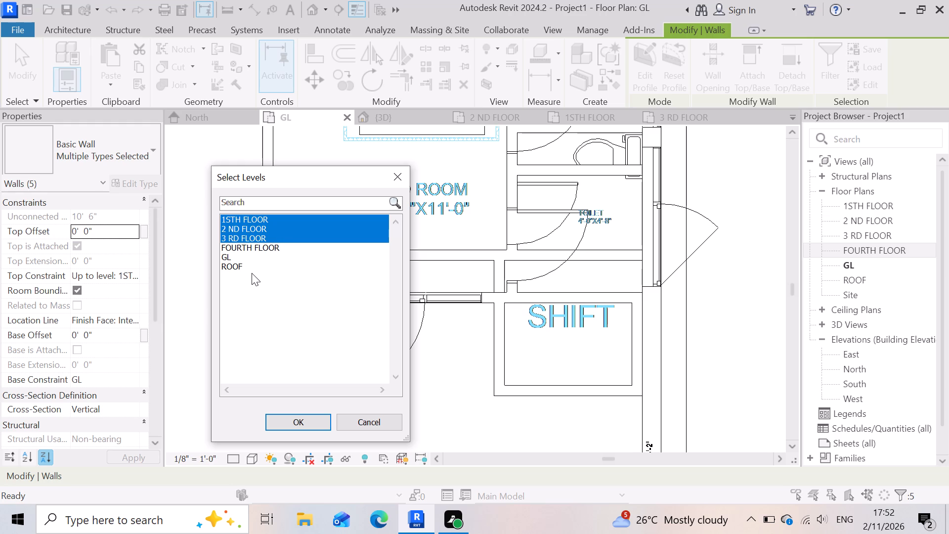
shift+click(245, 248)
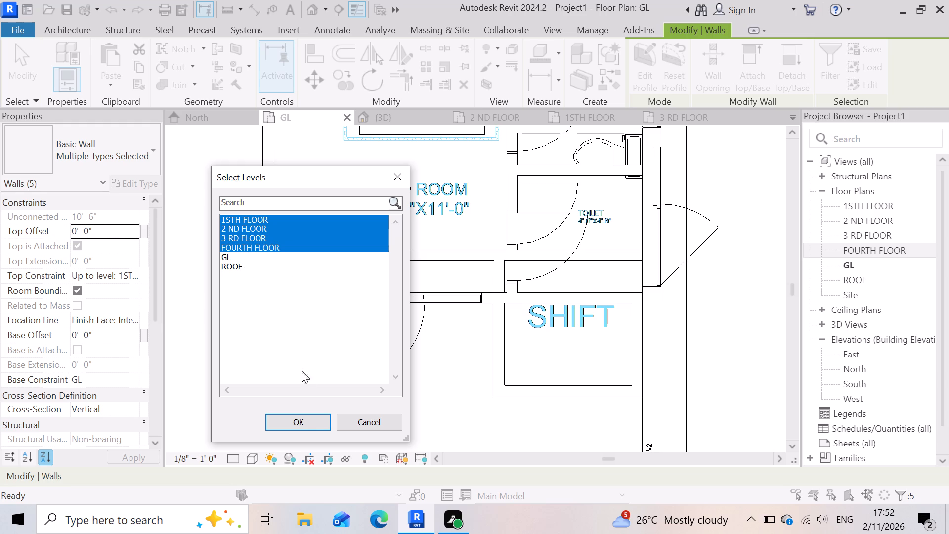
click(301, 429)
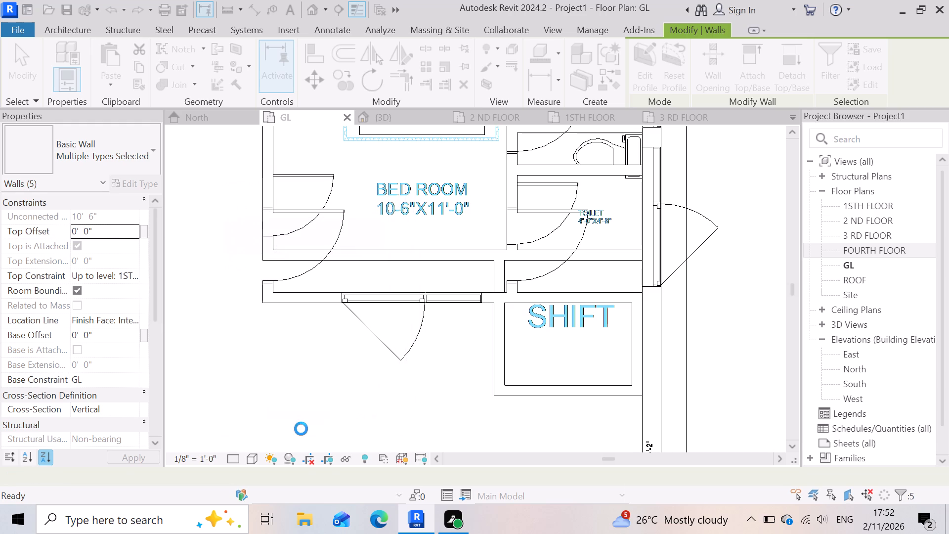
In the 3D view, delete the Generic - 4.5" window wall beside the SHIFT enclosure on FOURTH FLOOR.
scroll(399, 385, down, 3)
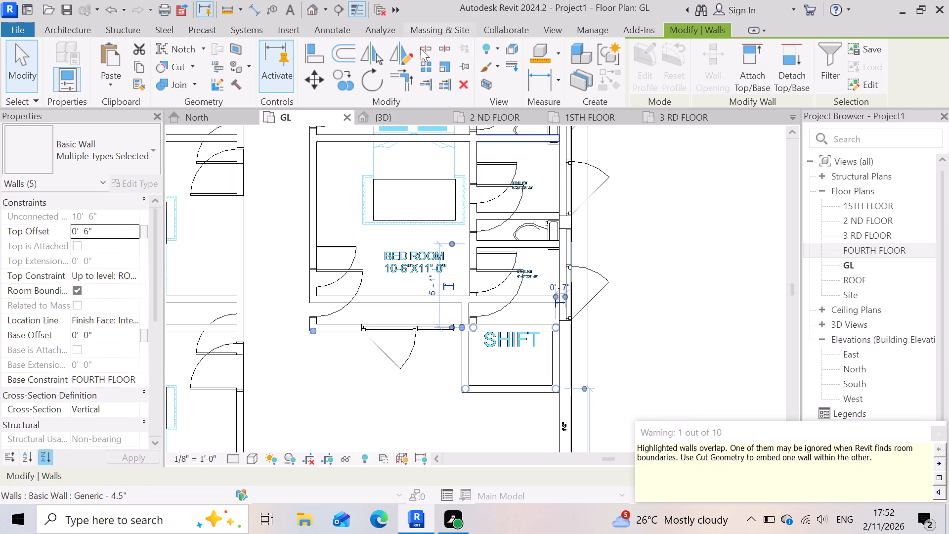
click(424, 109)
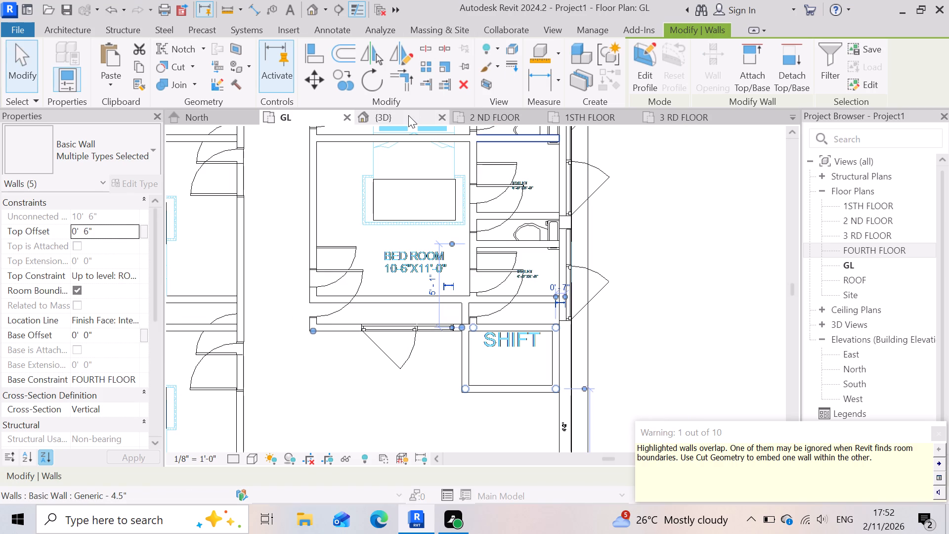
click(408, 115)
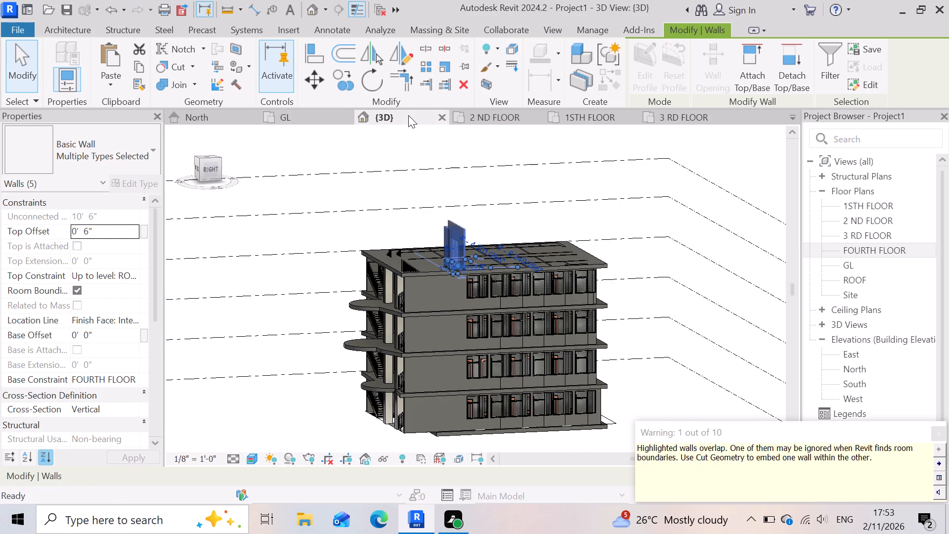
click(639, 405)
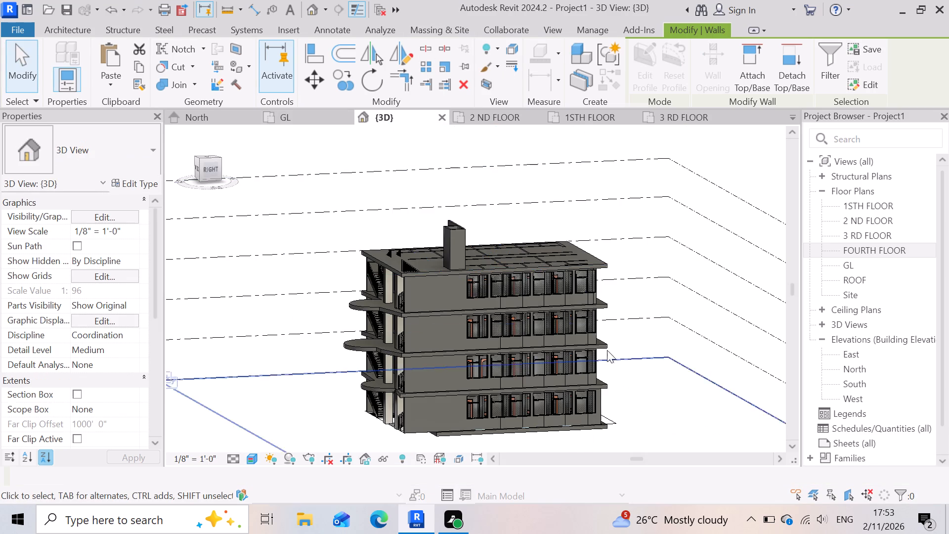
scroll(510, 265, up, 6)
scroll(768, 394, down, 2)
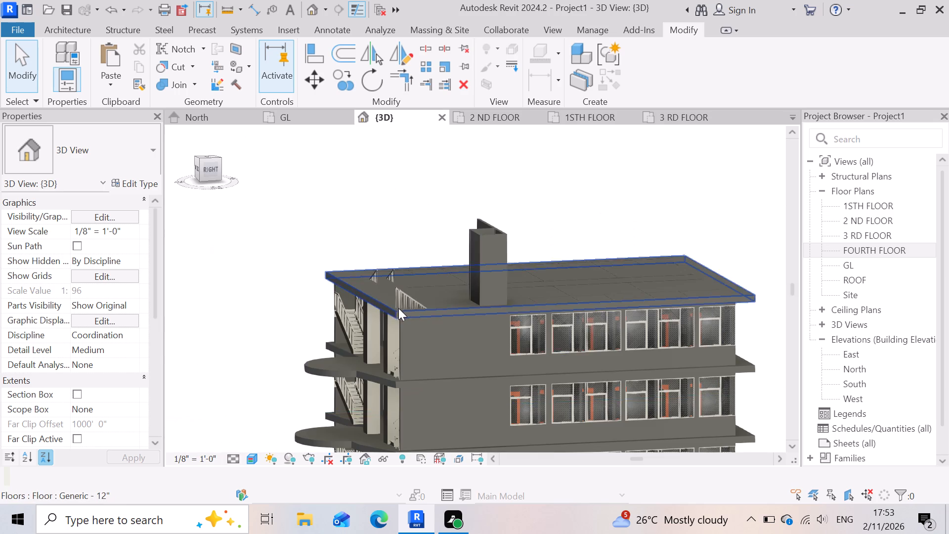
shift+middle_drag(352, 327, 490, 355)
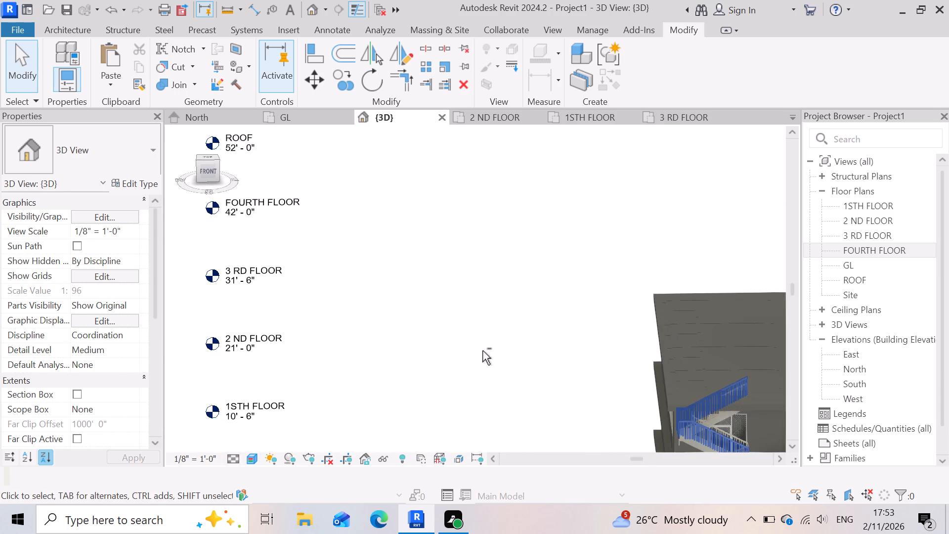
scroll(436, 333, down, 4)
scroll(725, 378, up, 10)
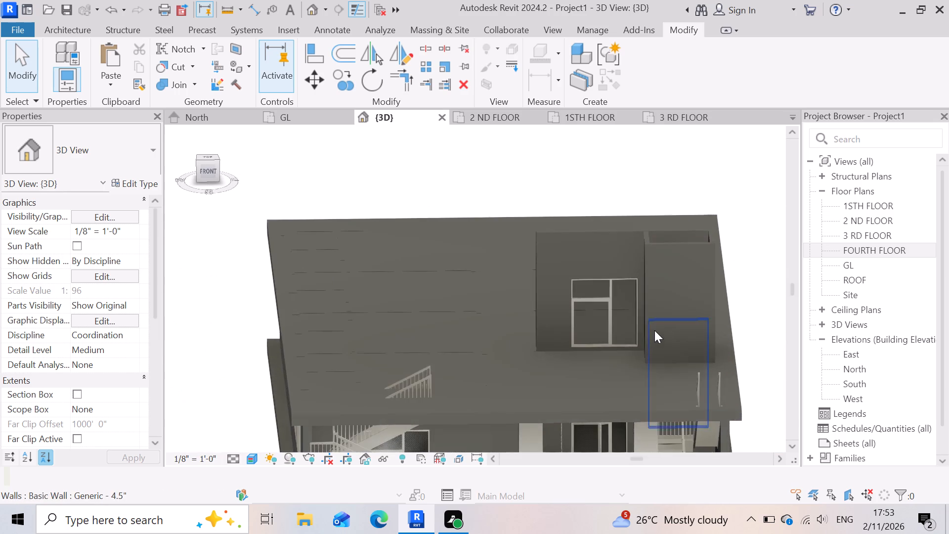
scroll(654, 330, up, 1)
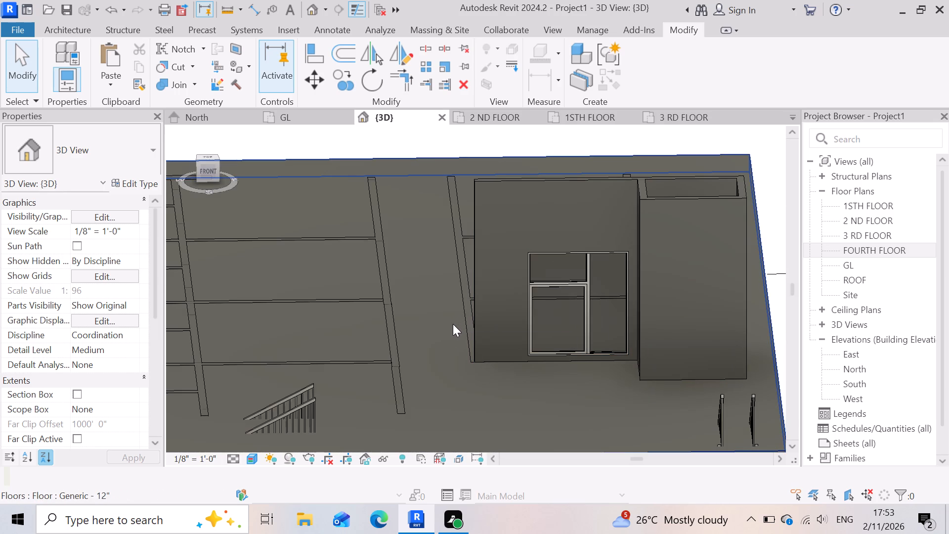
click(568, 231)
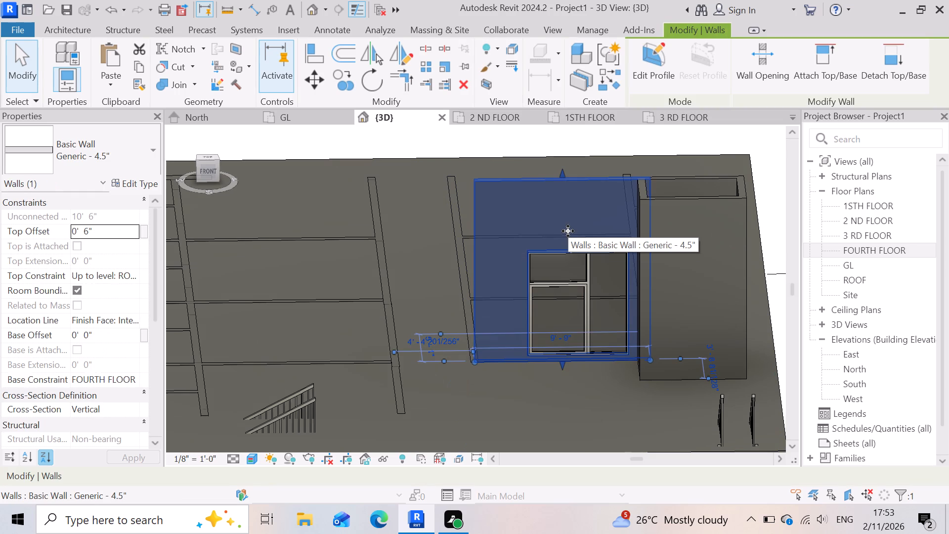
key(Delete)
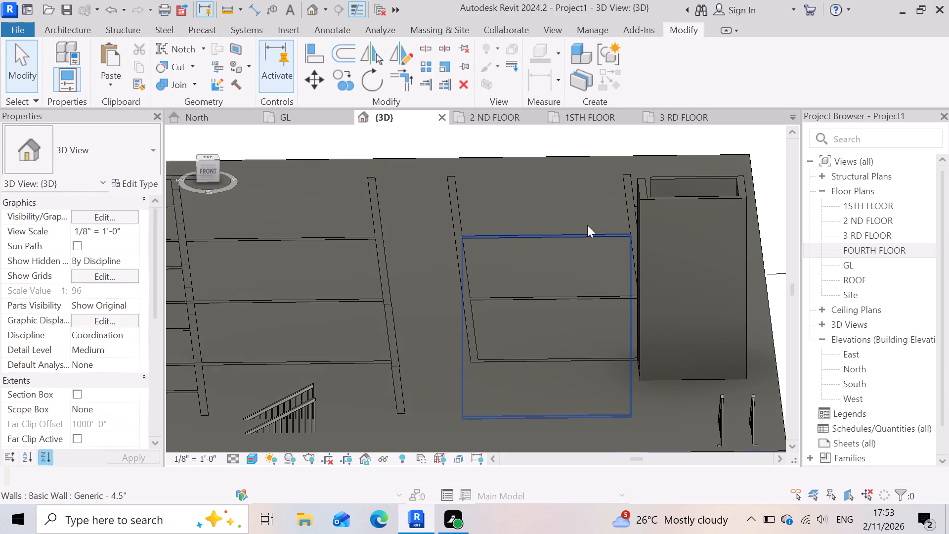
Look over the top slab, the pasted enclosure and the floors below in 3D, and the area around SHIFT on the GL plan.
scroll(564, 265, down, 4)
scroll(563, 266, up, 1)
scroll(562, 267, down, 3)
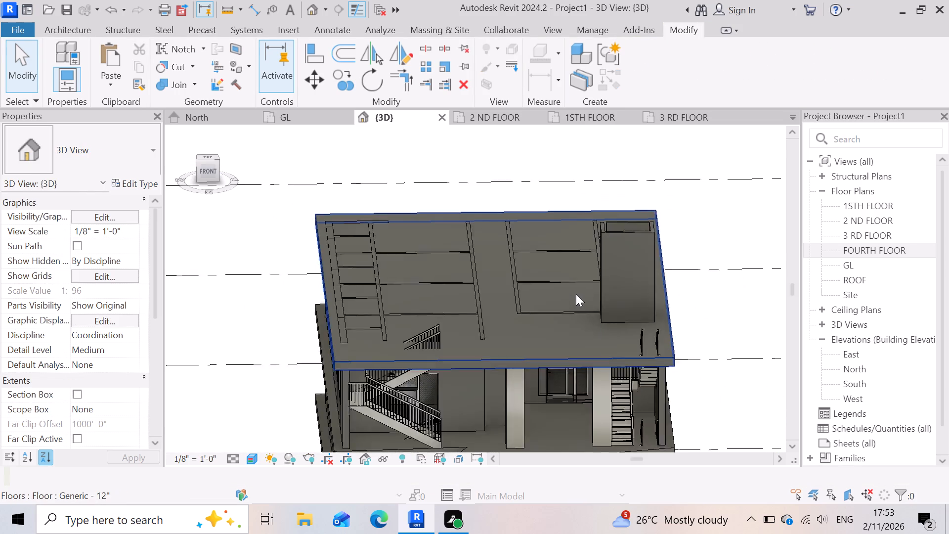
scroll(576, 294, down, 2)
scroll(570, 368, up, 5)
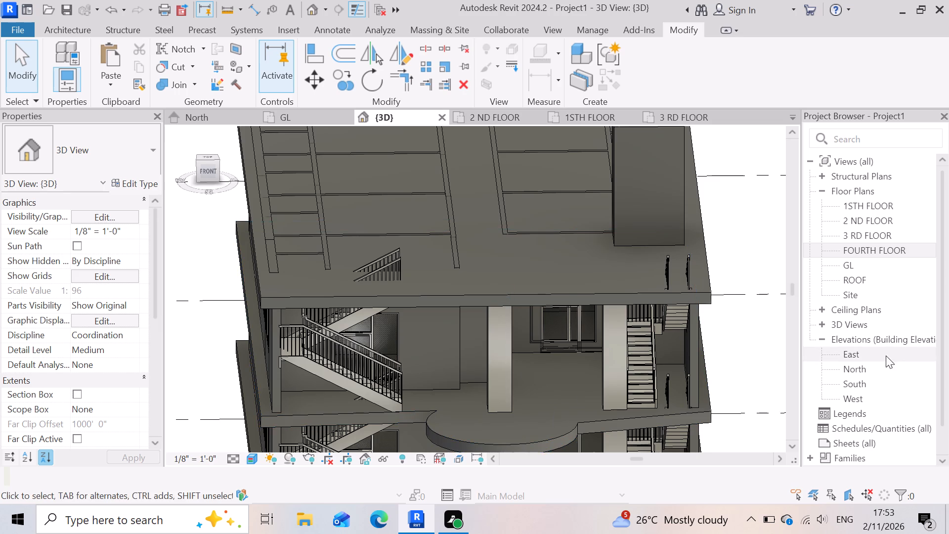
scroll(589, 340, down, 2)
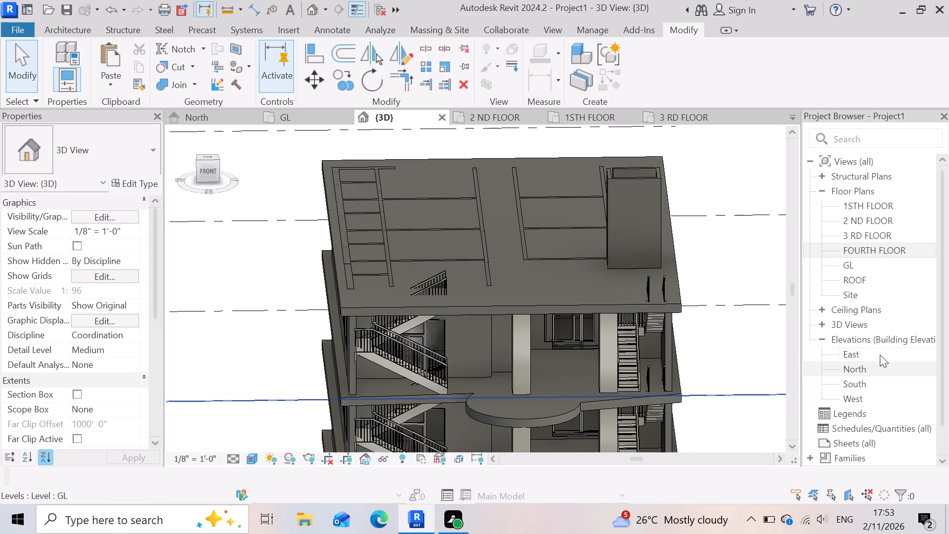
double_click(871, 262)
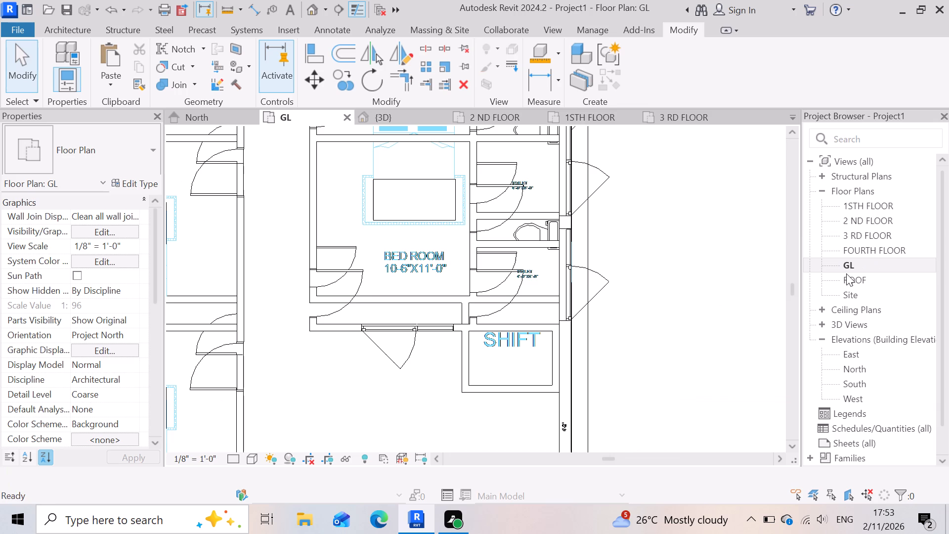
scroll(425, 327, down, 2)
click(679, 330)
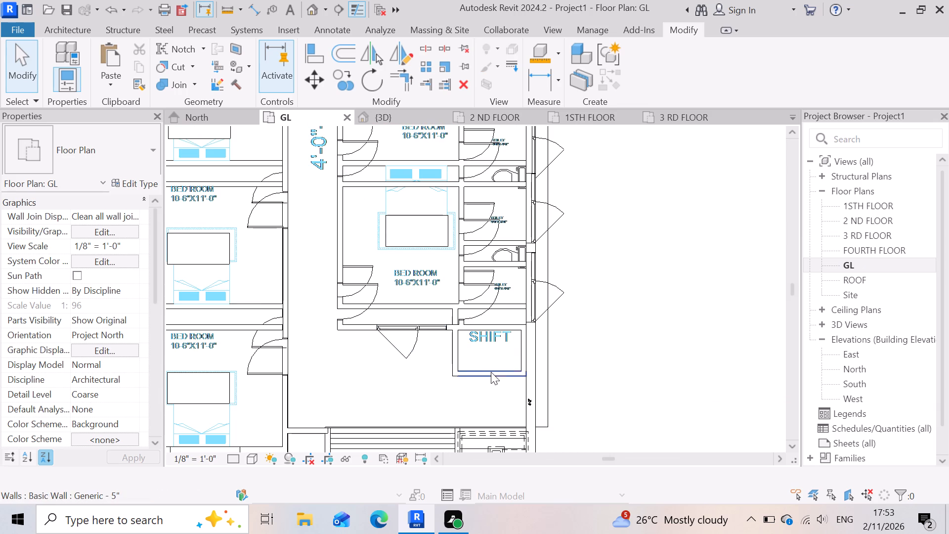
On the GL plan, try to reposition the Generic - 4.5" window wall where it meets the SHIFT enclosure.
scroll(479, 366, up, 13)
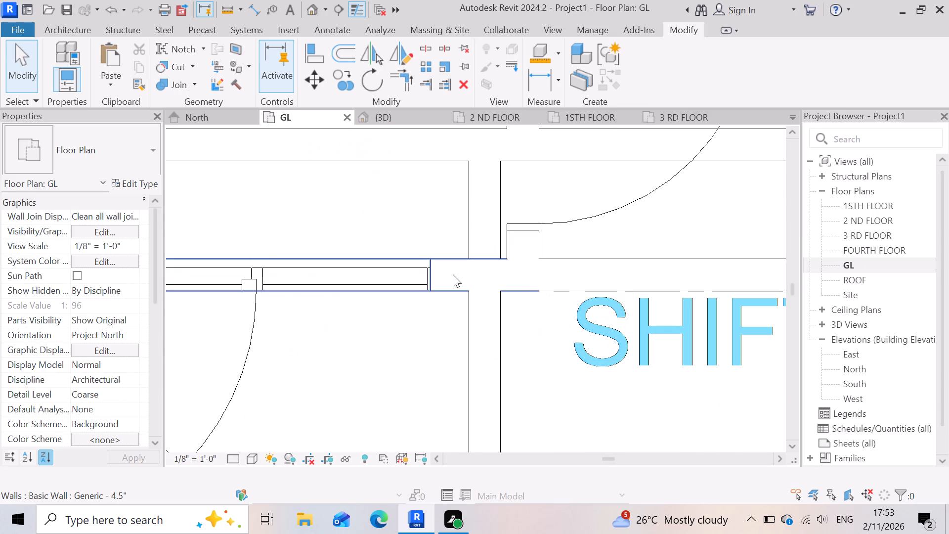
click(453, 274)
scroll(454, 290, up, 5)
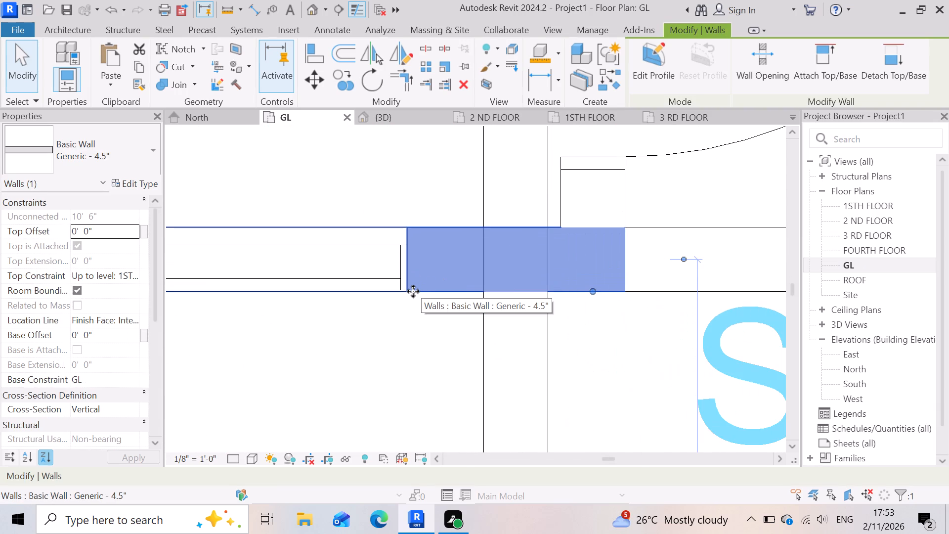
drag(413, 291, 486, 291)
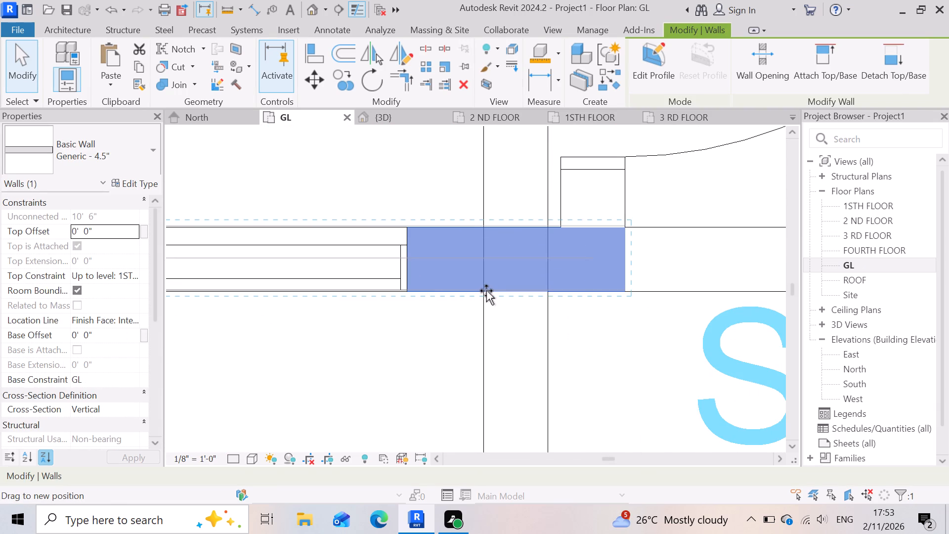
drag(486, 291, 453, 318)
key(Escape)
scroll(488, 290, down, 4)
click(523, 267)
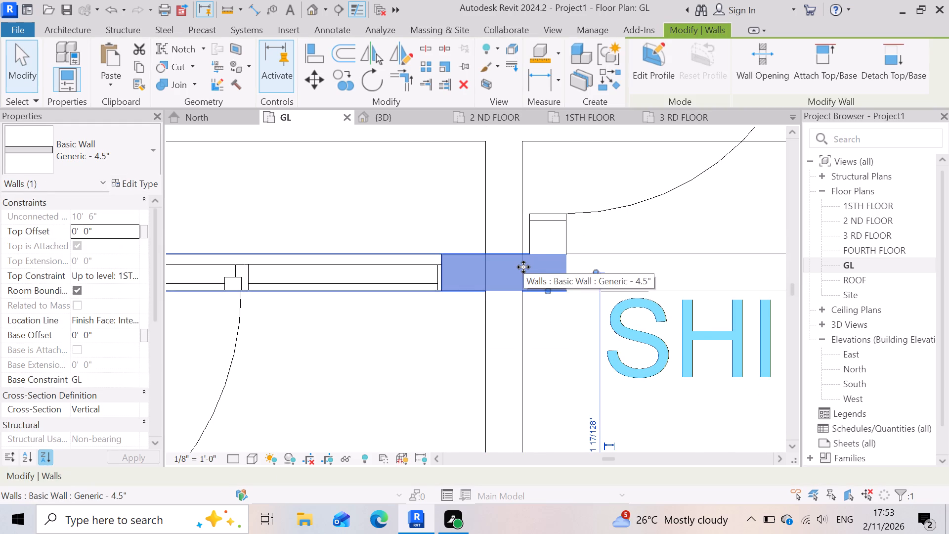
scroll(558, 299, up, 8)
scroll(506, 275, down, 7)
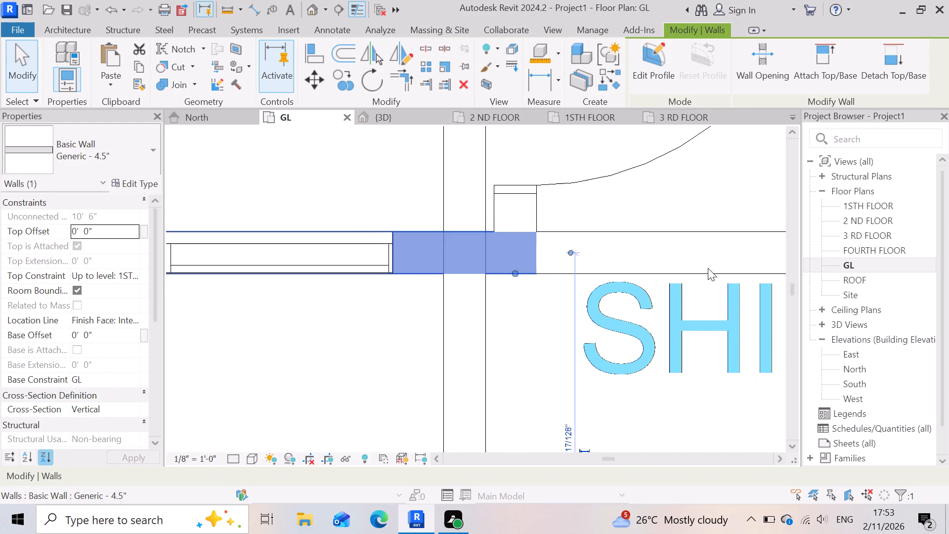
On the 1STH FLOOR plan, examine the junction between the window wall and the SHIFT enclosure walls.
double_click(876, 199)
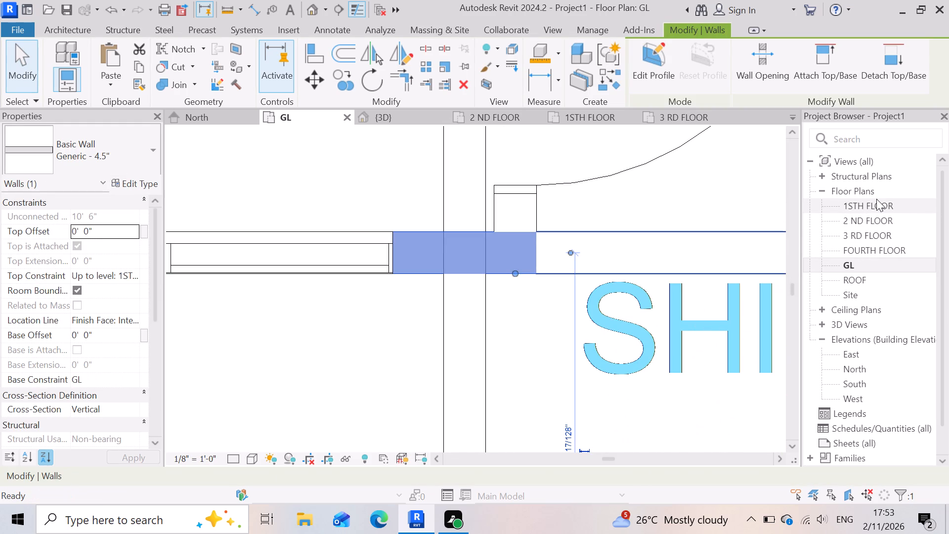
scroll(551, 368, up, 7)
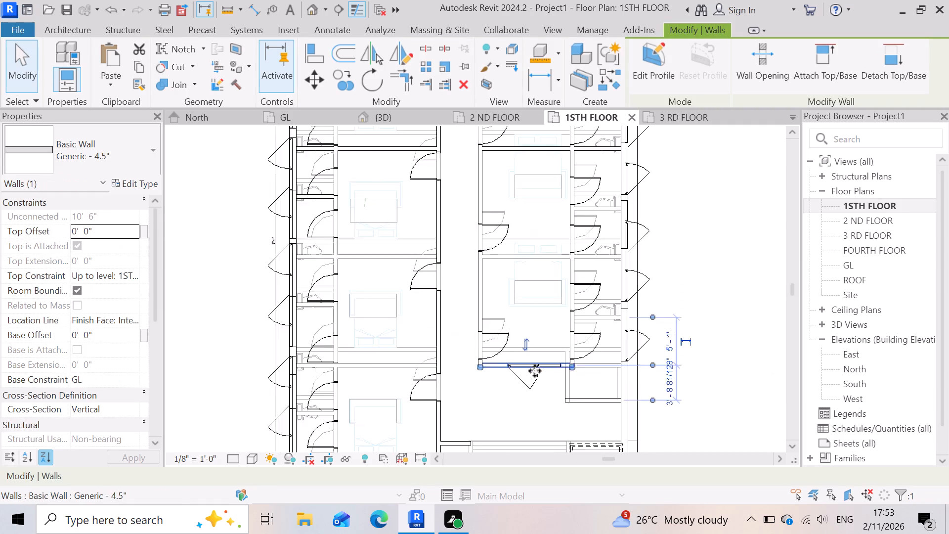
scroll(555, 401, up, 4)
click(540, 387)
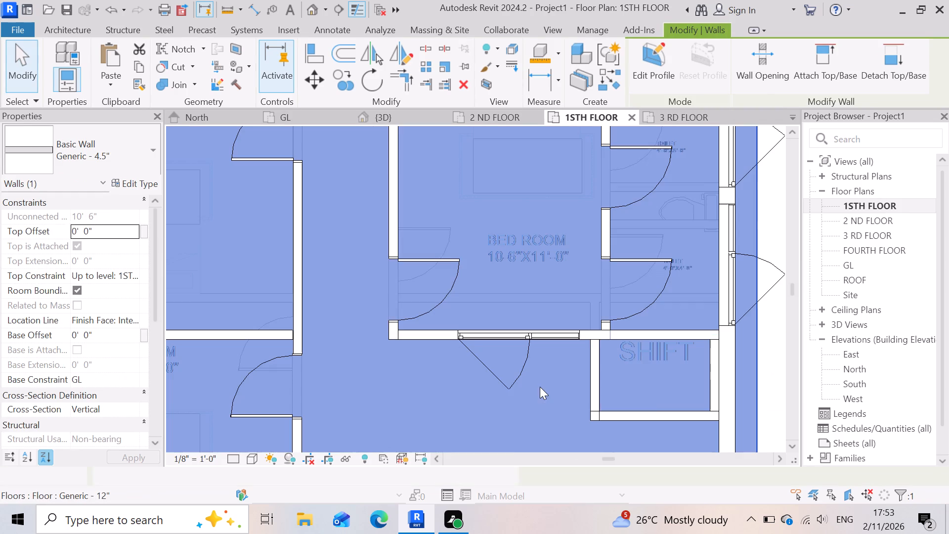
scroll(543, 357, down, 11)
click(663, 398)
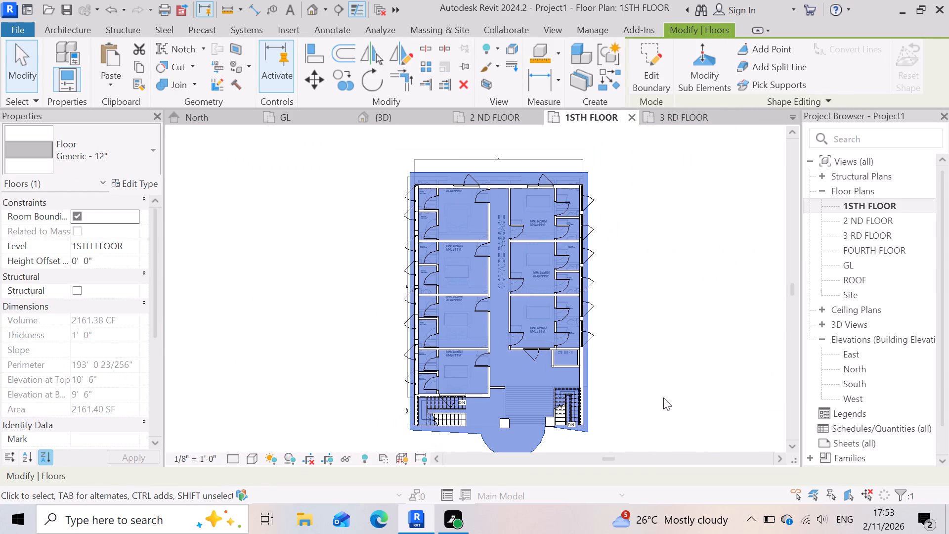
scroll(498, 346, up, 14)
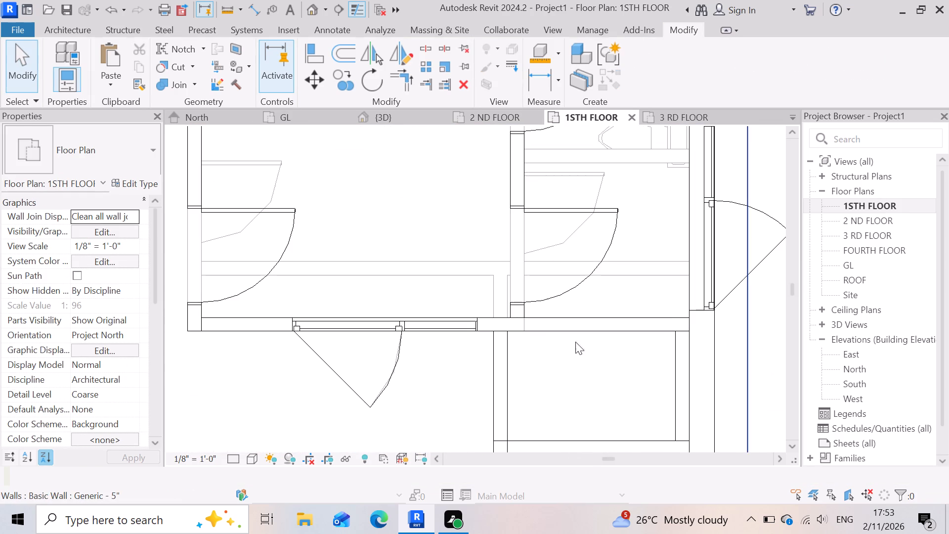
click(558, 332)
scroll(497, 350, up, 6)
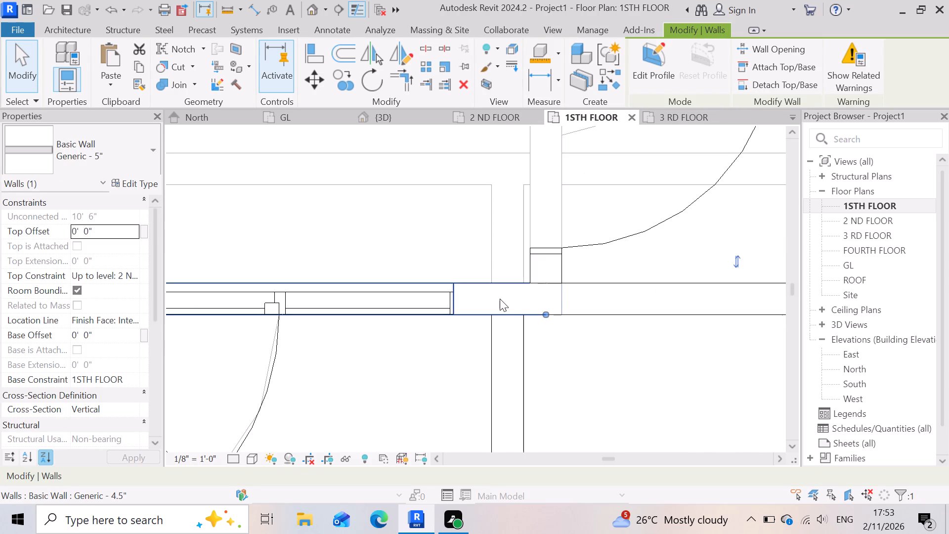
click(505, 313)
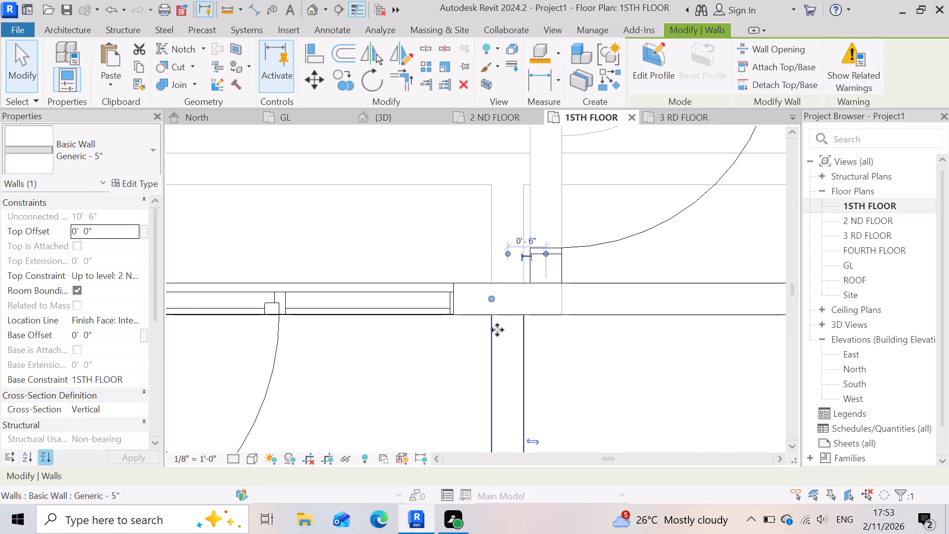
scroll(500, 337, down, 3)
scroll(522, 382, up, 3)
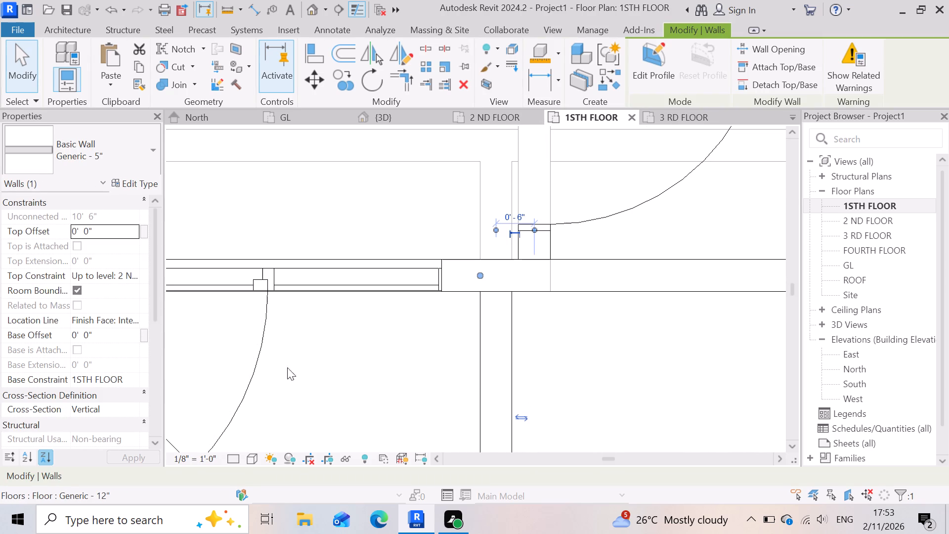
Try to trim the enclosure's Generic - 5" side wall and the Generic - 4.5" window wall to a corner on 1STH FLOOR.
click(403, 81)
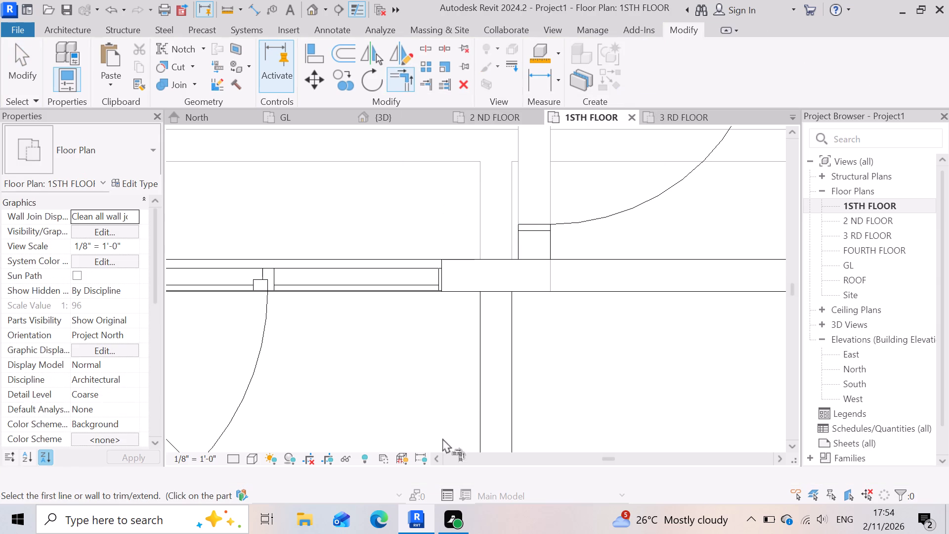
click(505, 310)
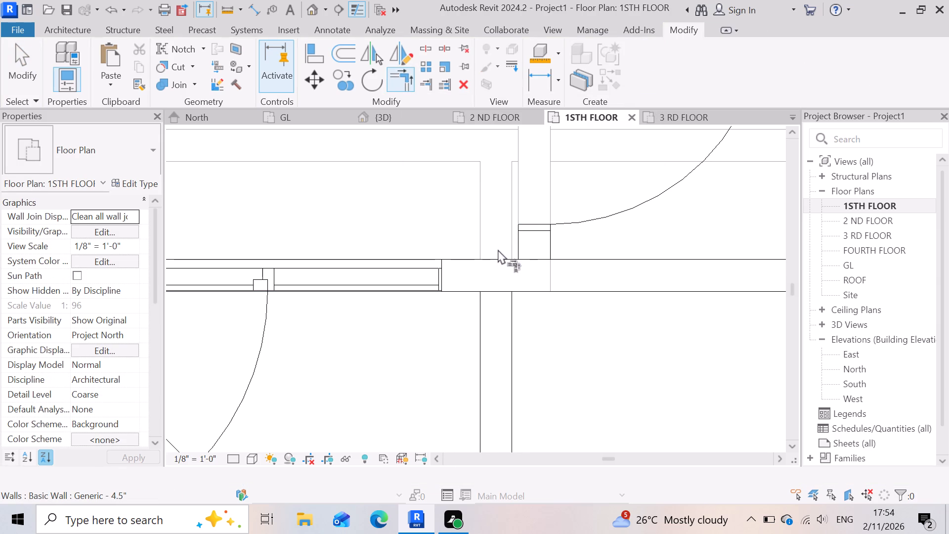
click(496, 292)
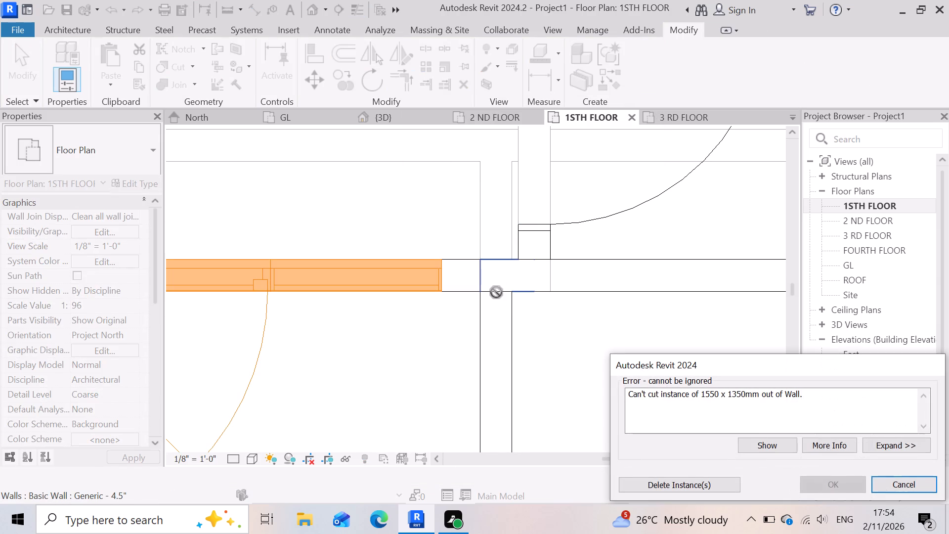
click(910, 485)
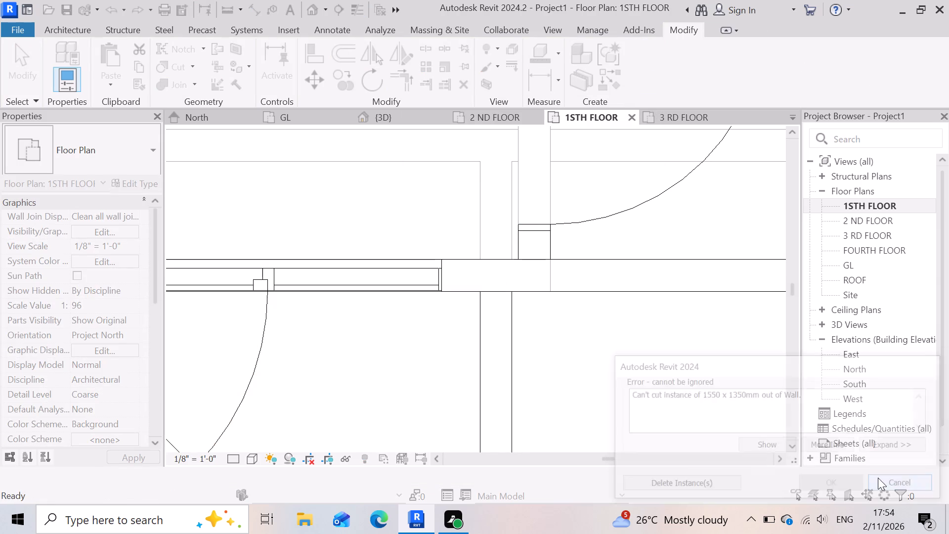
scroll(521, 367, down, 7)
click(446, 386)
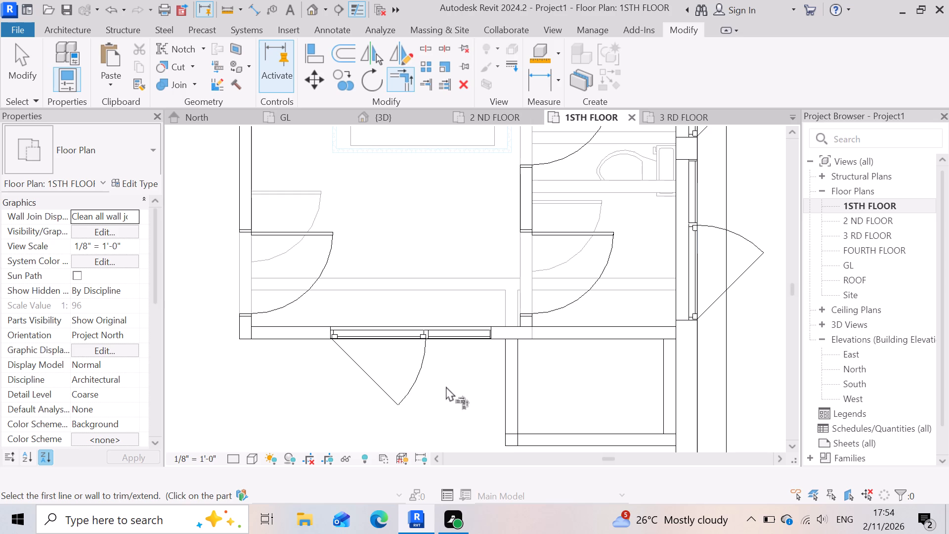
In the 3D view, look over the stacked floors, the top slab and the SHIFT enclosure rising above it.
click(413, 111)
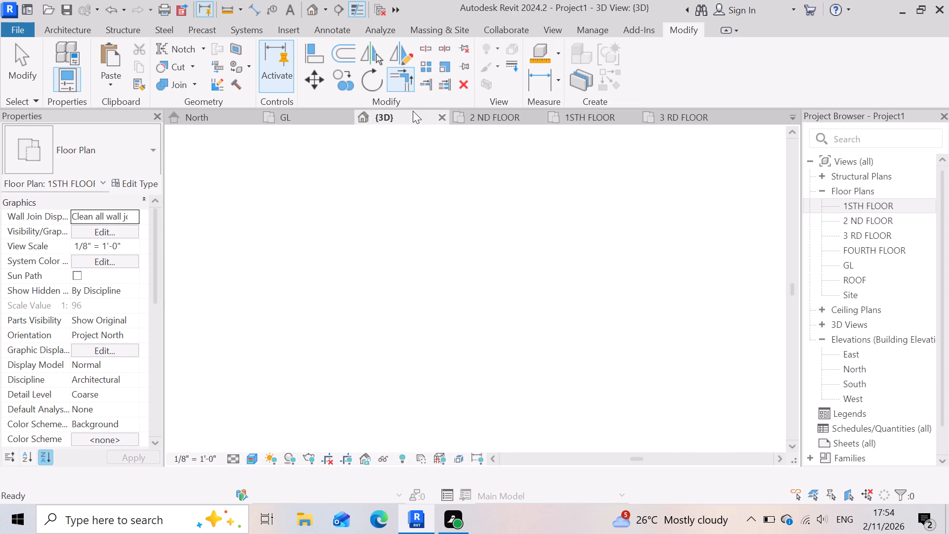
scroll(418, 112, down, 1)
scroll(518, 255, down, 3)
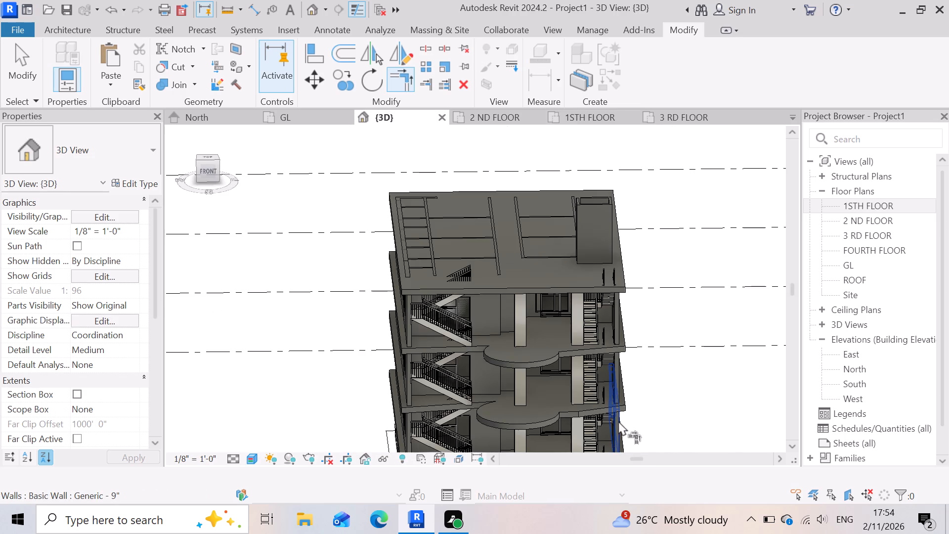
key(Escape)
scroll(374, 334, down, 3)
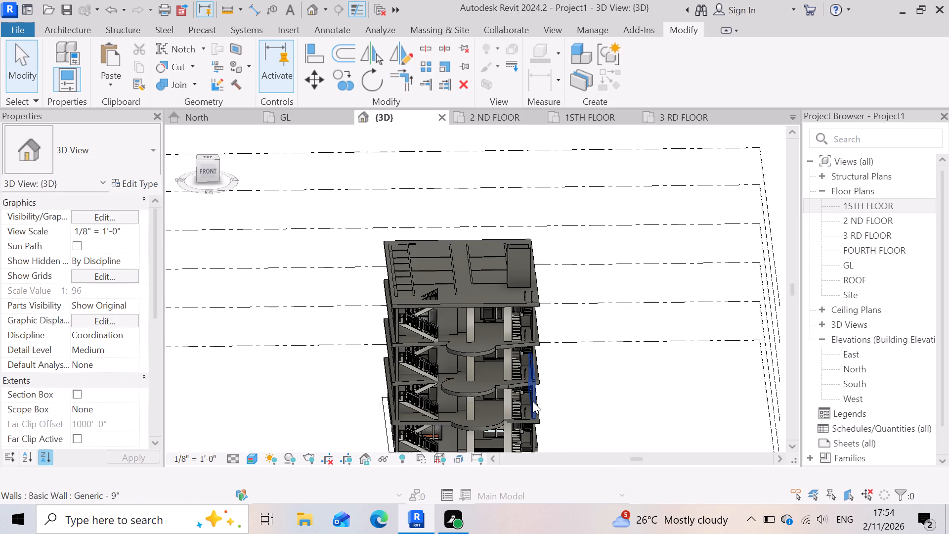
shift+middle_drag(535, 400, 492, 379)
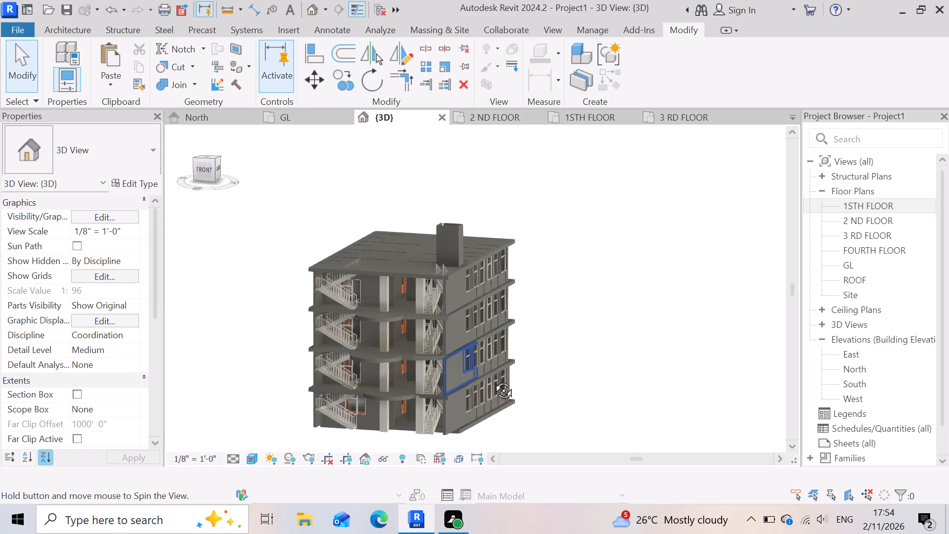
shift+middle_drag(492, 379, 463, 430)
scroll(372, 254, up, 9)
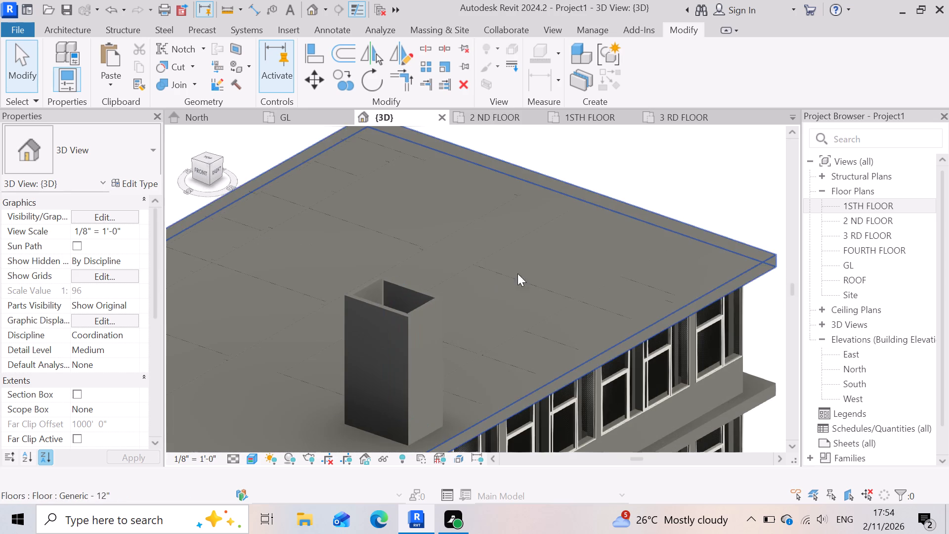
scroll(559, 263, down, 2)
shift+middle_drag(641, 303, 641, 303)
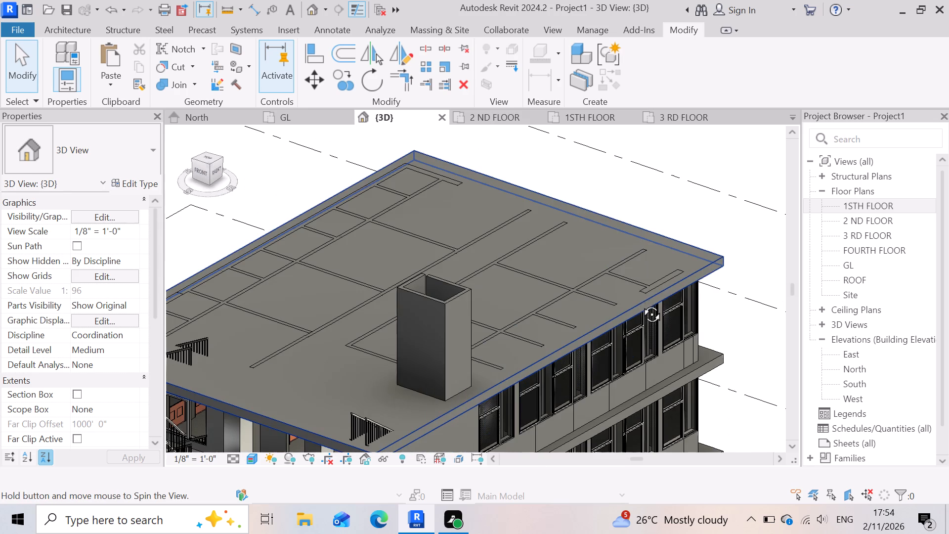
shift+middle_drag(641, 303, 597, 340)
scroll(702, 317, down, 1)
middle_drag(702, 317, 712, 342)
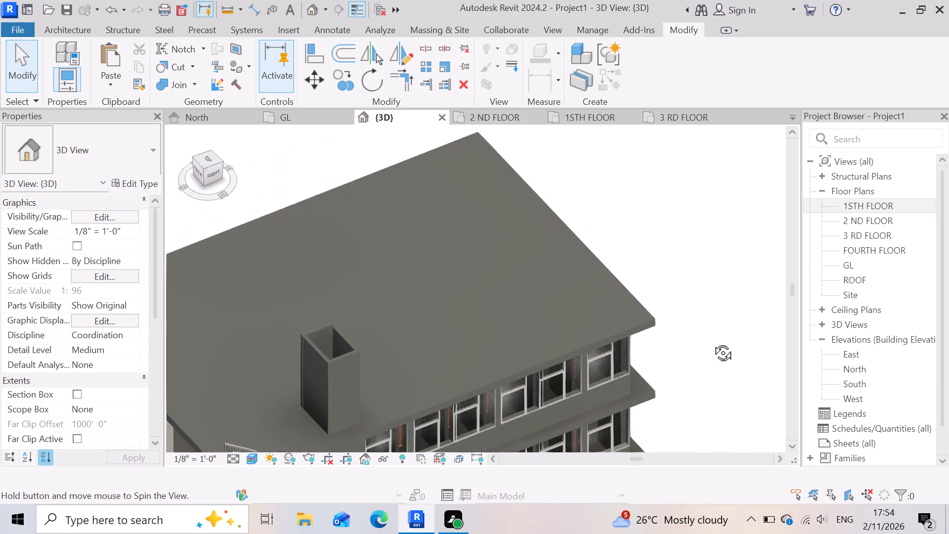
middle_drag(712, 342, 655, 339)
scroll(655, 339, down, 4)
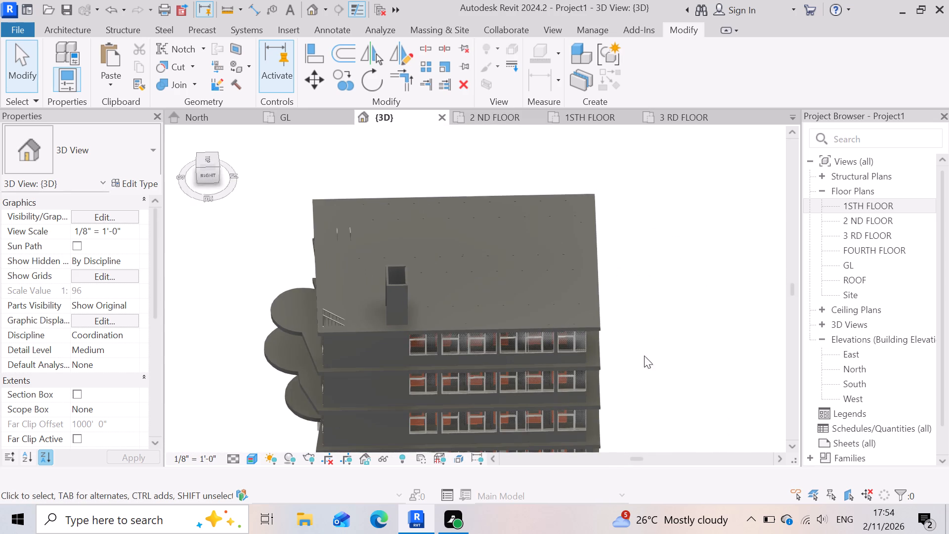
shift+middle_drag(403, 373, 343, 312)
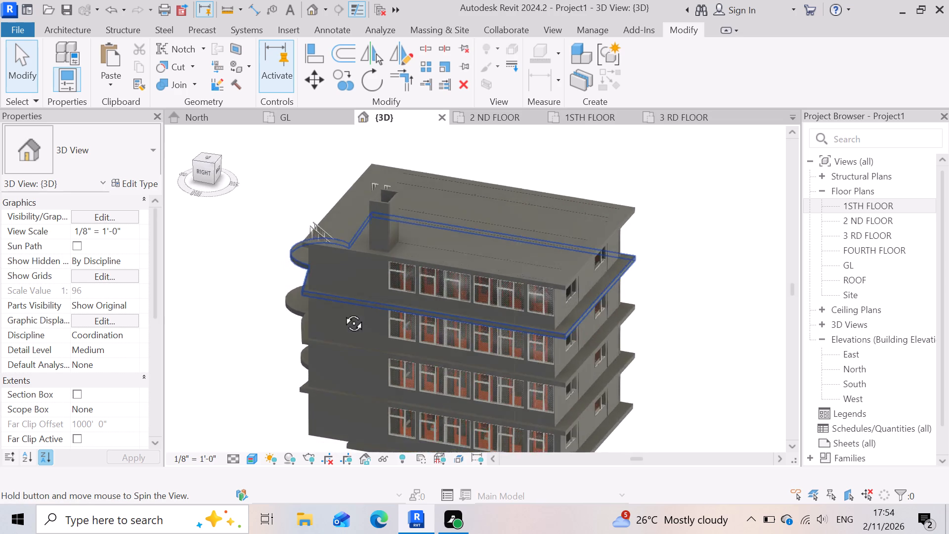
shift+middle_drag(343, 312, 460, 345)
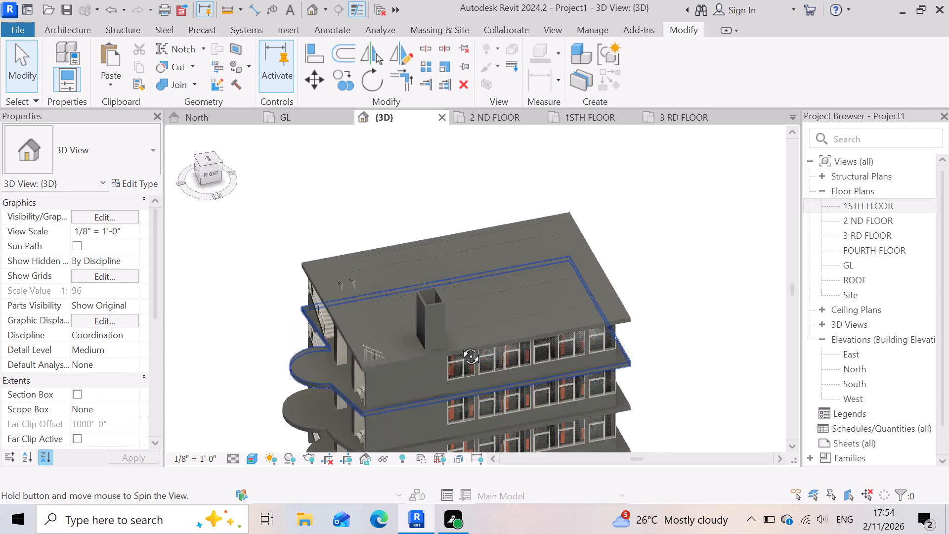
shift+middle_drag(460, 345, 472, 344)
Set the Top Offset of the SHIFT enclosure's left-side Generic - 5" wall on FOURTH FLOOR to -6".
scroll(490, 331, up, 12)
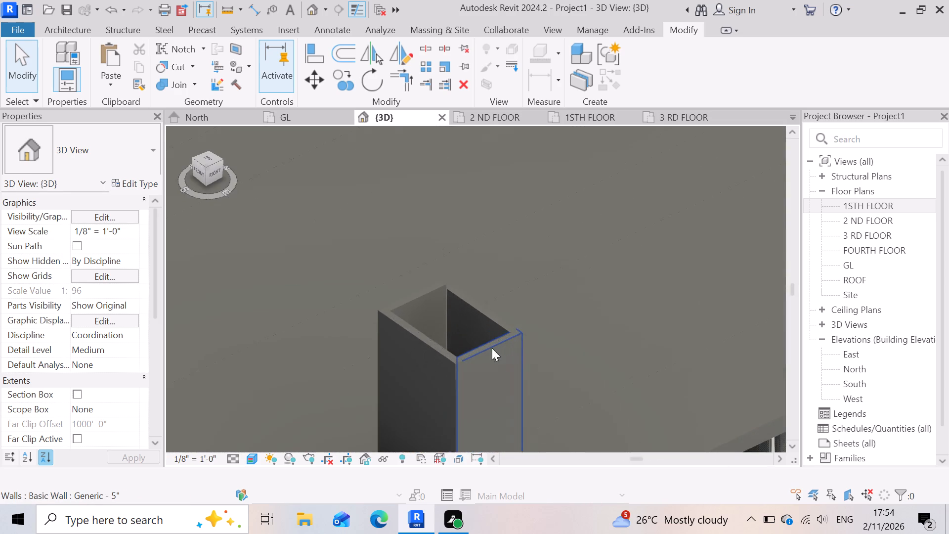
scroll(460, 297, up, 3)
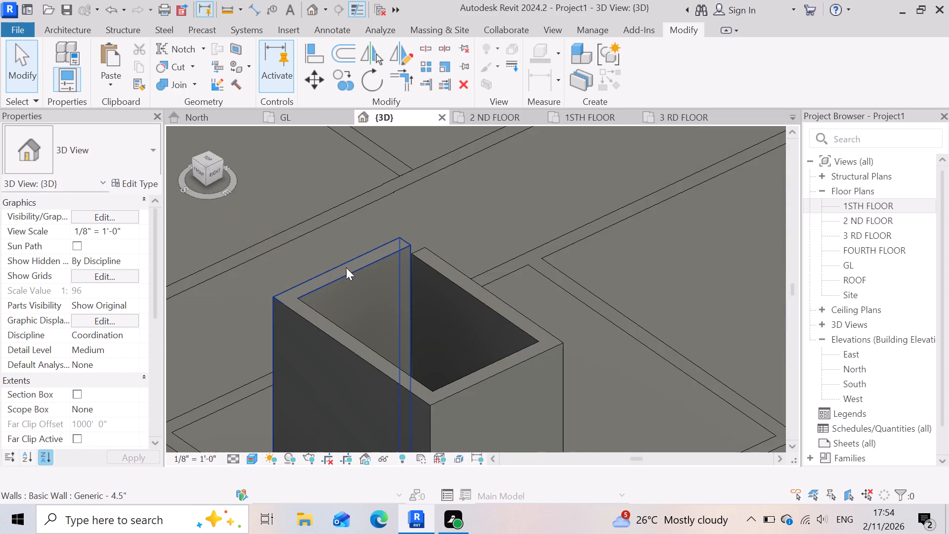
click(346, 267)
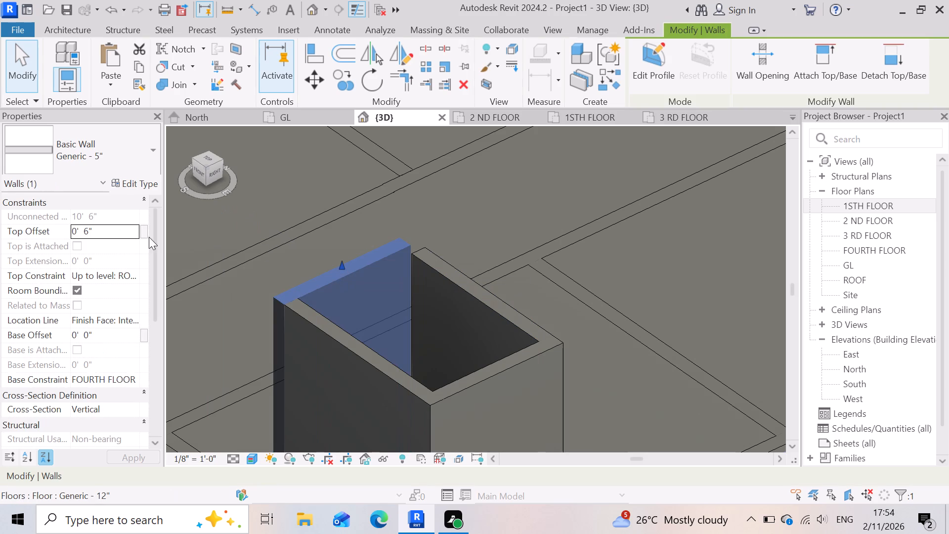
click(128, 228)
text(-6)
key(shift+quotedbl)
key(Return)
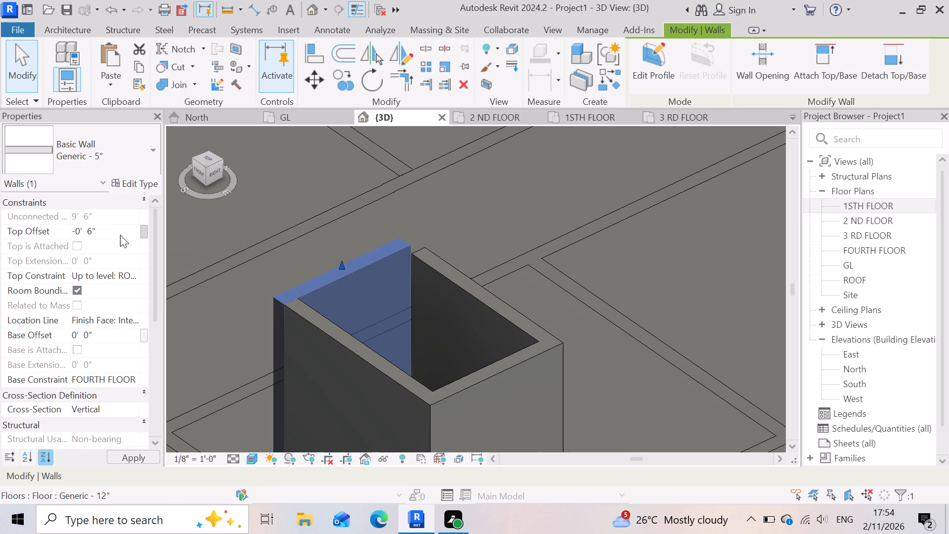
click(223, 421)
scroll(519, 212, down, 8)
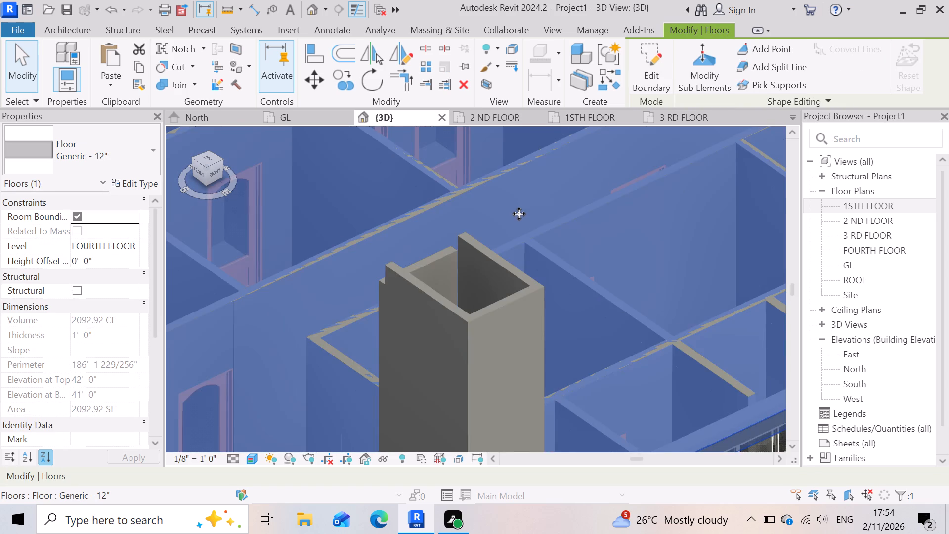
key(Escape)
Set the Top Offset of the SHIFT enclosure's front Generic - 5" wall on FOURTH FLOOR to -6".
scroll(495, 330, up, 3)
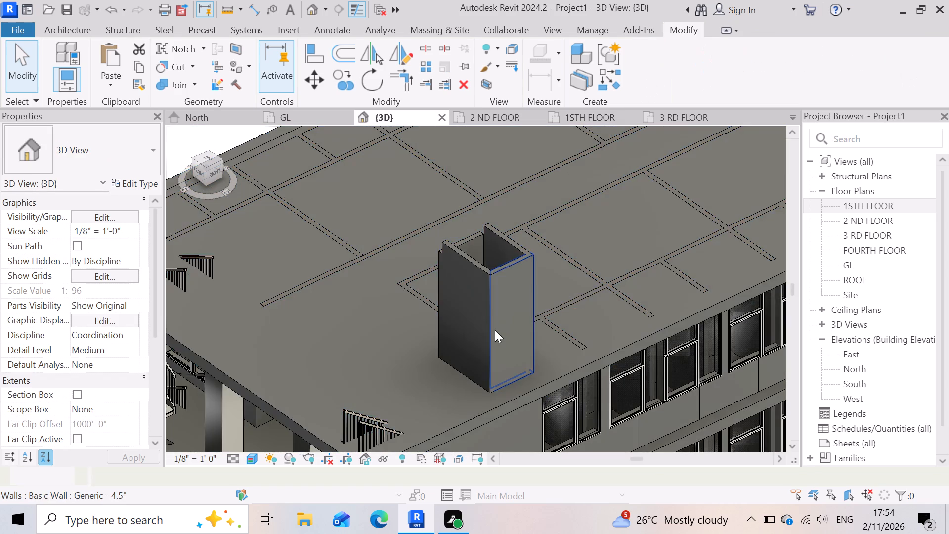
click(465, 325)
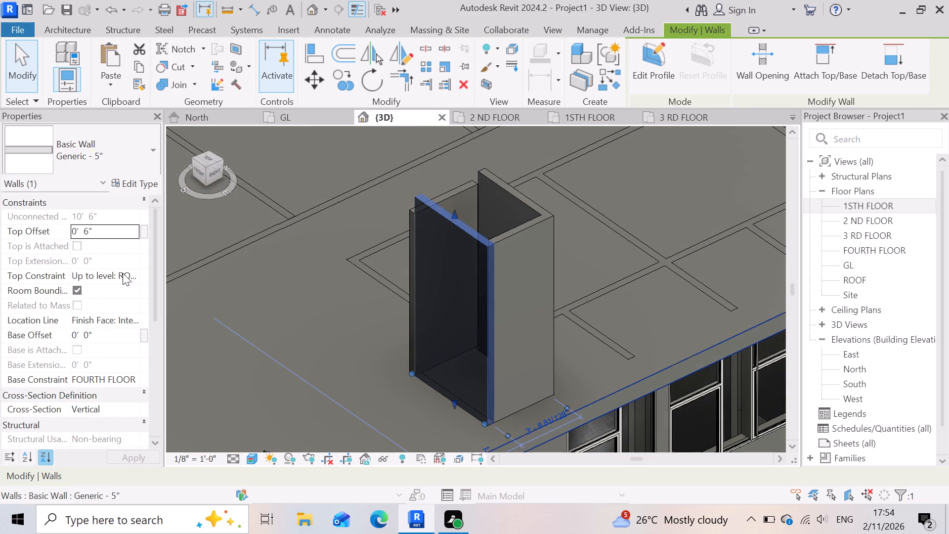
click(129, 228)
text(-6)
key(shift+quotedbl)
key(Return)
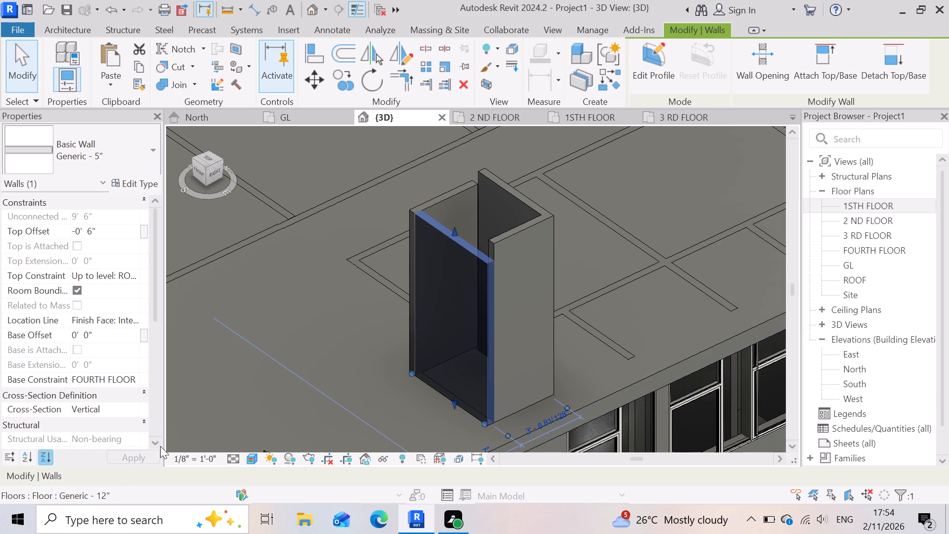
click(367, 403)
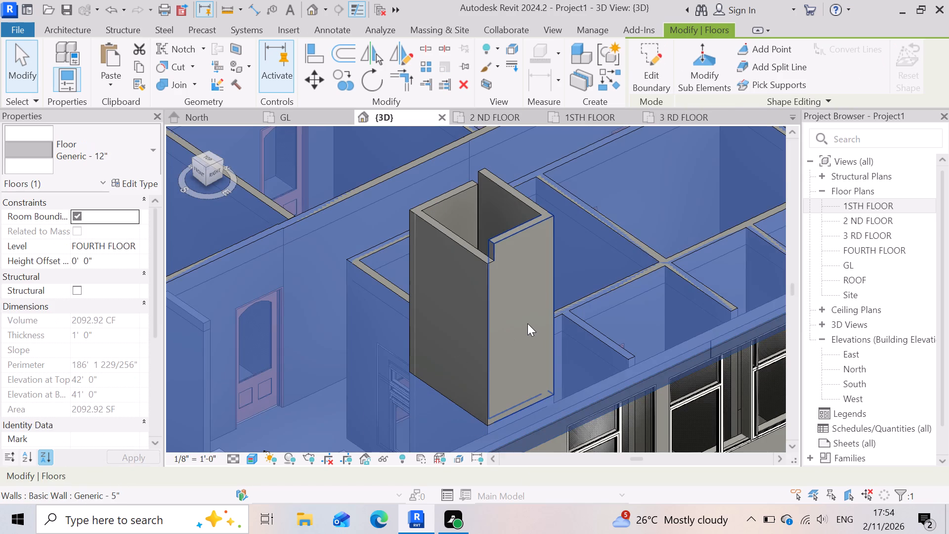
Set the Top Offset of the enclosure's right-side Generic - 5" wall, facing the windowed facade, to -6".
click(527, 323)
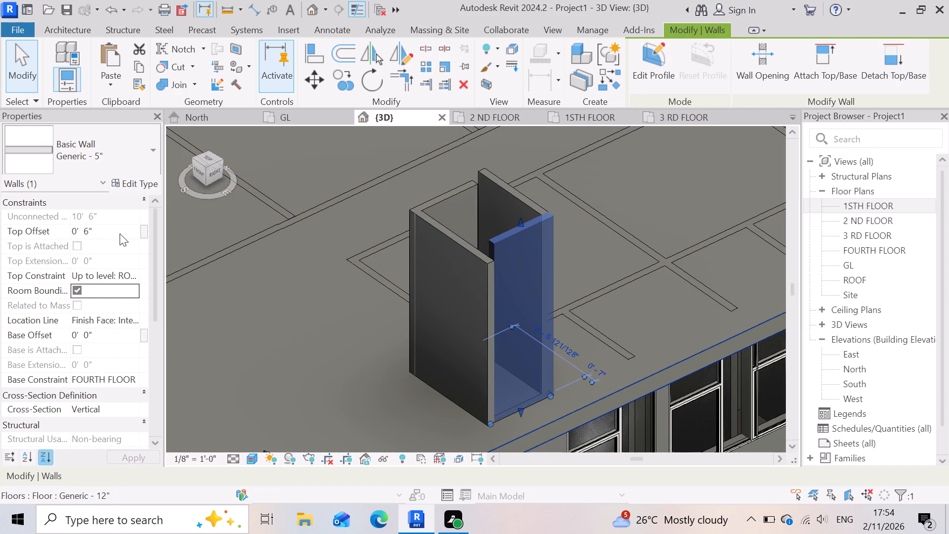
click(120, 233)
text(-5)
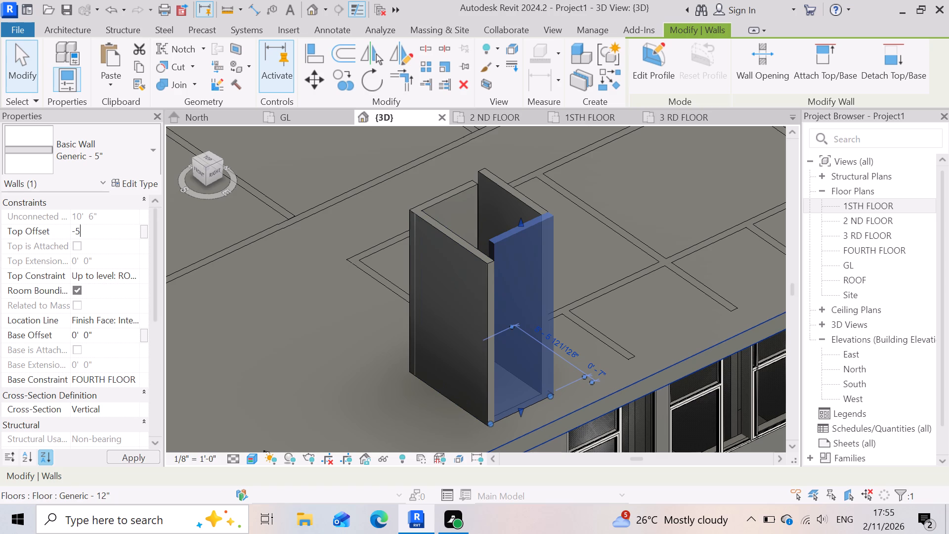
key(BackSpace)
key(6)
key(shift+quotedbl)
key(Return)
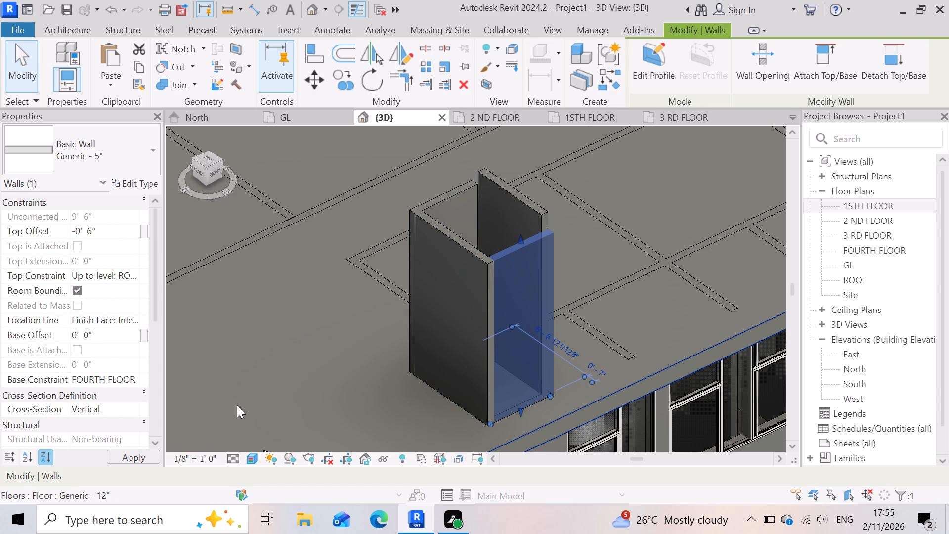
click(134, 457)
click(362, 364)
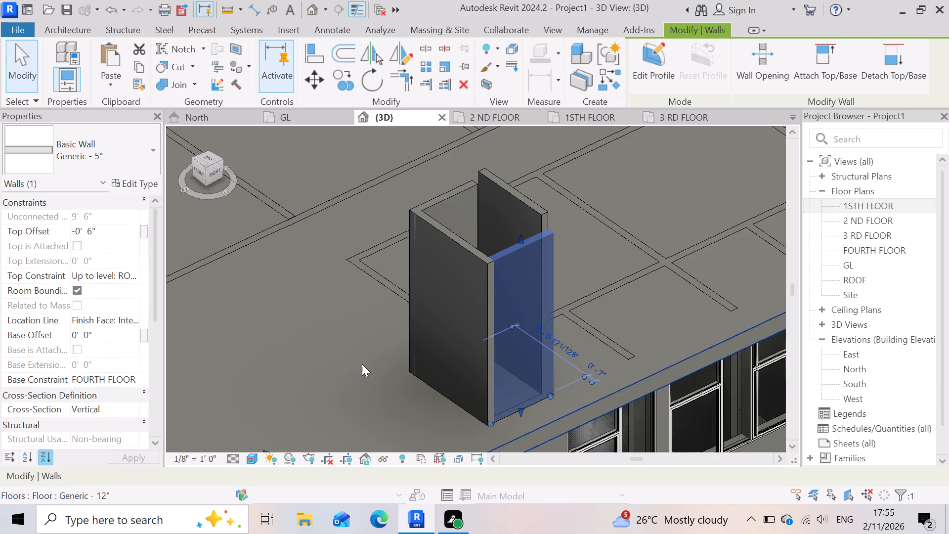
Set the Top Offset of the enclosure's rear Generic - 5" wall on FOURTH FLOOR to -6".
scroll(549, 227, up, 3)
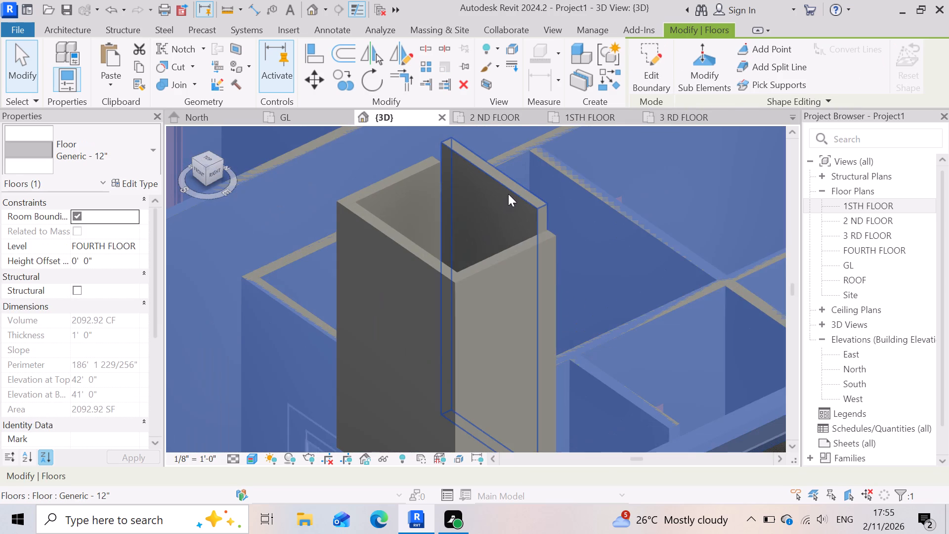
click(509, 193)
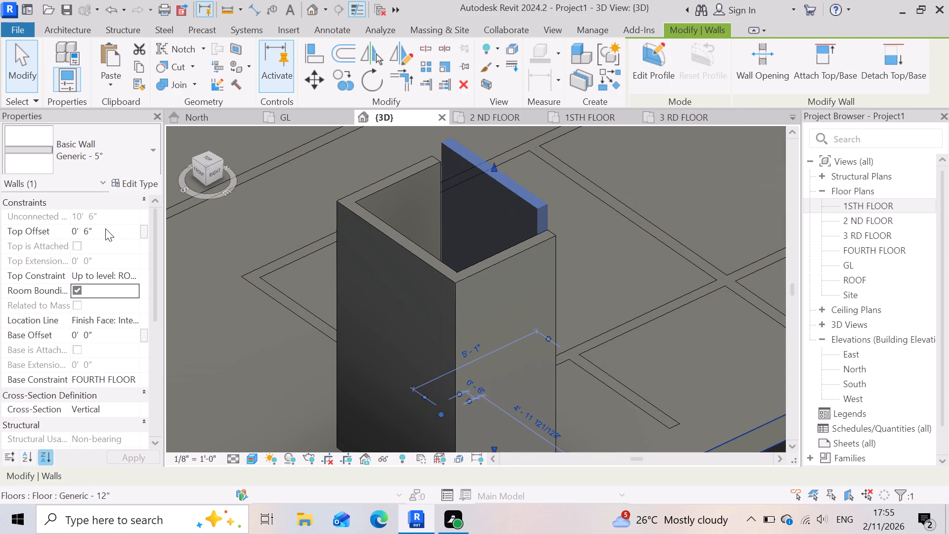
click(105, 228)
text(-6)
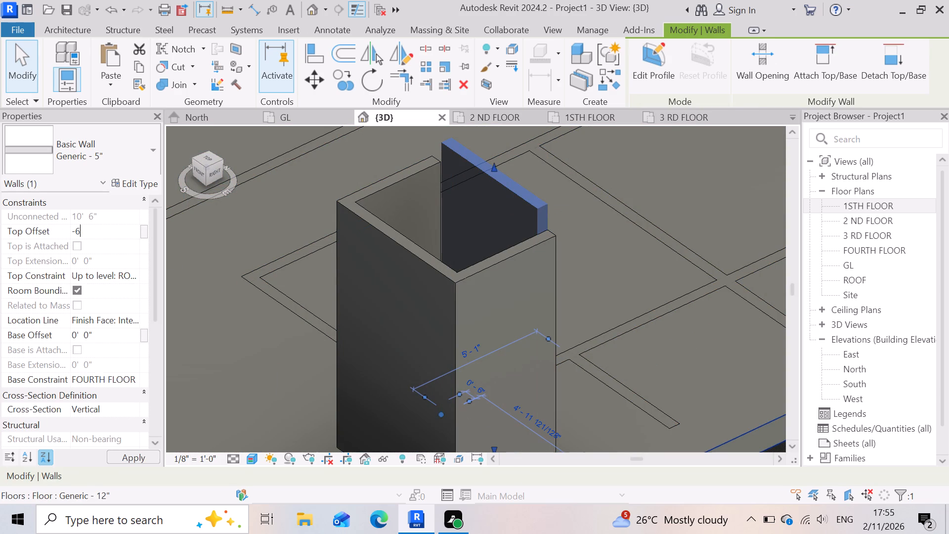
key(shift+quotedbl)
key(Return)
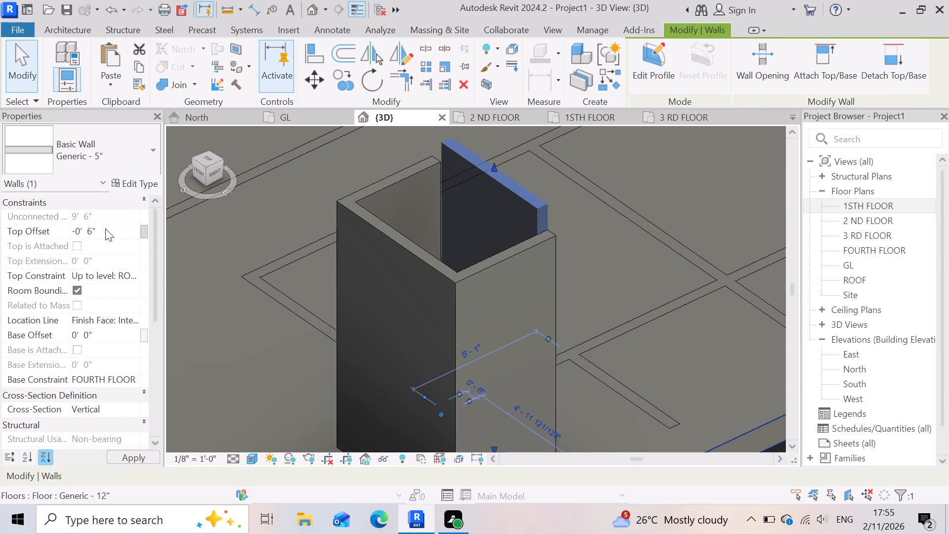
click(129, 452)
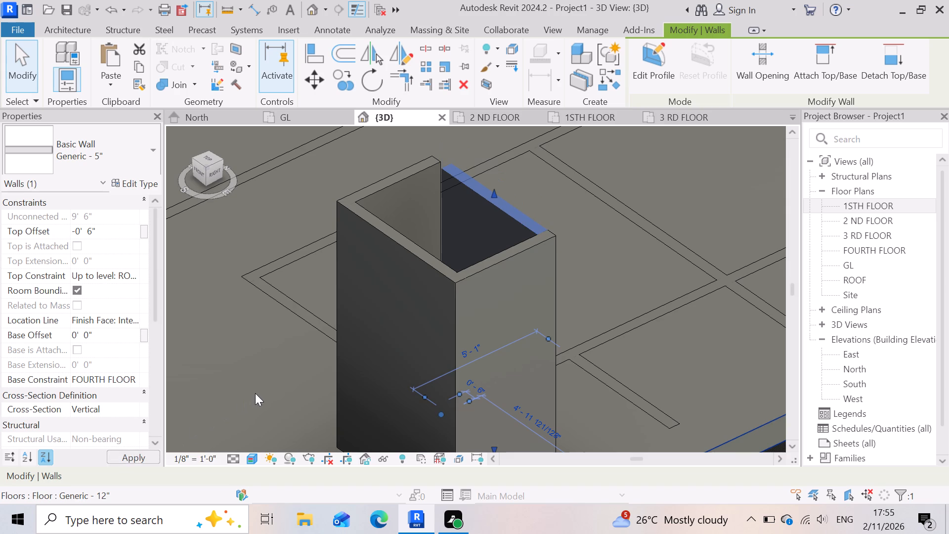
click(286, 369)
Examine the SHIFT enclosure's wall tops and corners above the top slab from several sides of the building.
scroll(640, 301, down, 3)
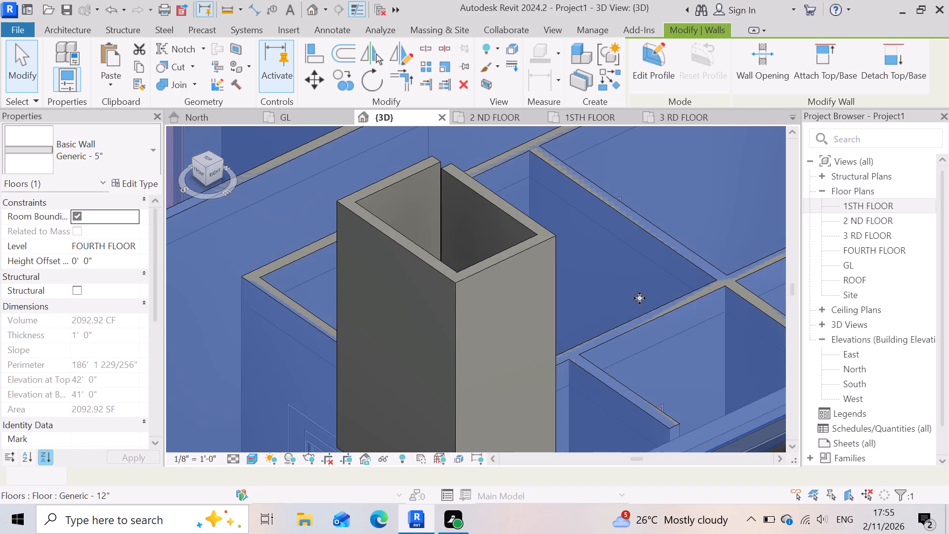
scroll(640, 298, down, 9)
click(307, 356)
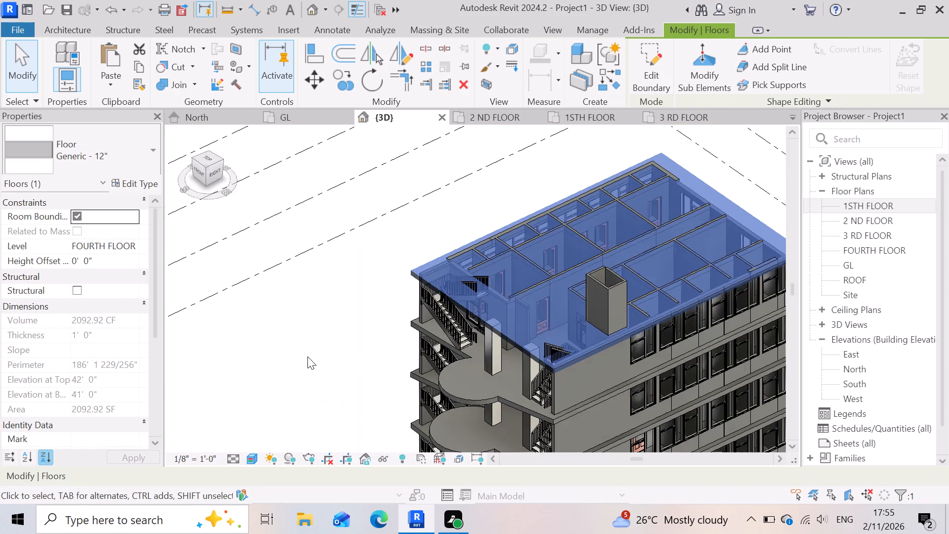
shift+middle_drag(307, 355, 369, 323)
scroll(365, 306, down, 8)
shift+scroll(389, 353, up, 1)
shift+middle_drag(392, 345, 444, 282)
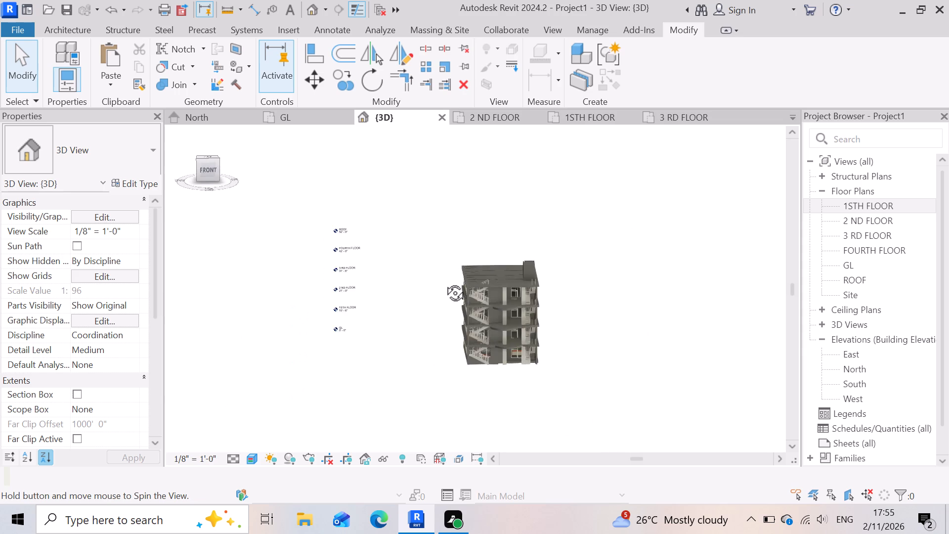
shift+middle_drag(444, 282, 453, 274)
scroll(524, 375, down, 2)
scroll(540, 292, up, 10)
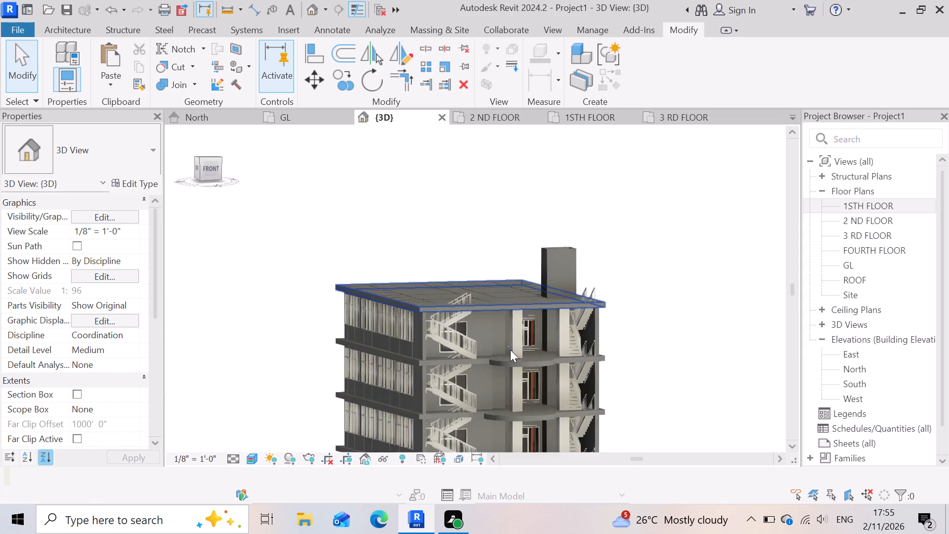
scroll(510, 350, up, 3)
scroll(556, 405, down, 3)
scroll(616, 243, up, 6)
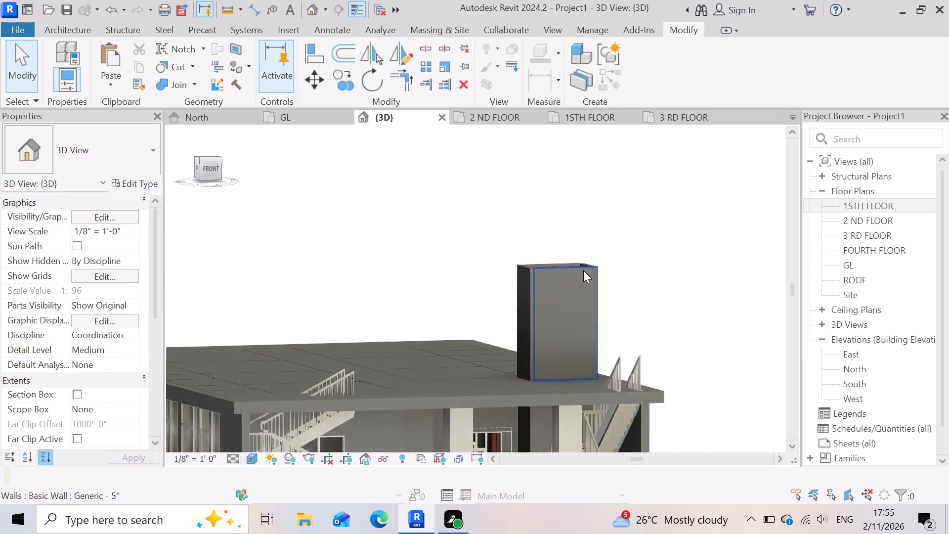
scroll(583, 270, up, 3)
scroll(481, 271, up, 8)
scroll(520, 257, down, 3)
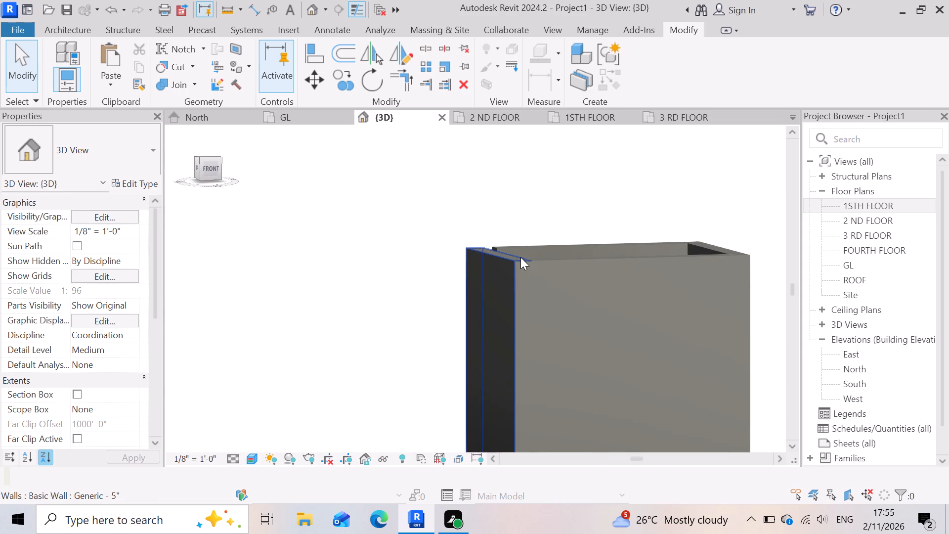
shift+scroll(577, 260, down, 1)
shift+middle_drag(577, 260, 561, 313)
scroll(588, 251, down, 7)
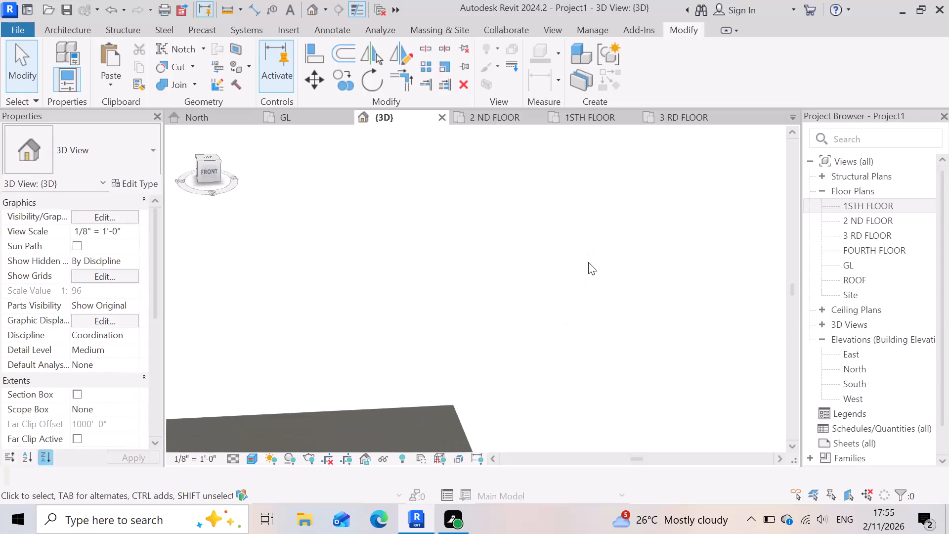
scroll(588, 262, down, 5)
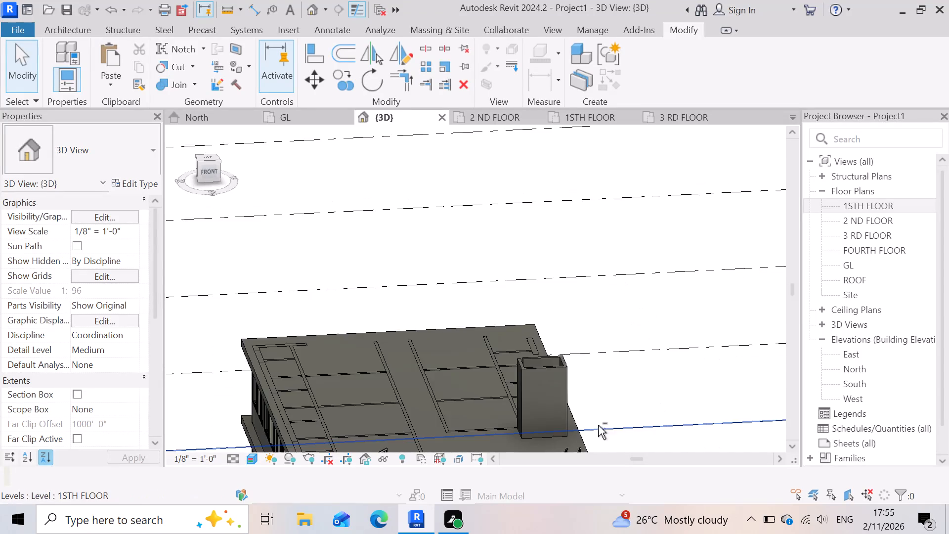
shift+middle_drag(598, 425, 529, 391)
shift+scroll(529, 391, up, 1)
scroll(610, 376, down, 5)
shift+middle_drag(586, 393, 567, 397)
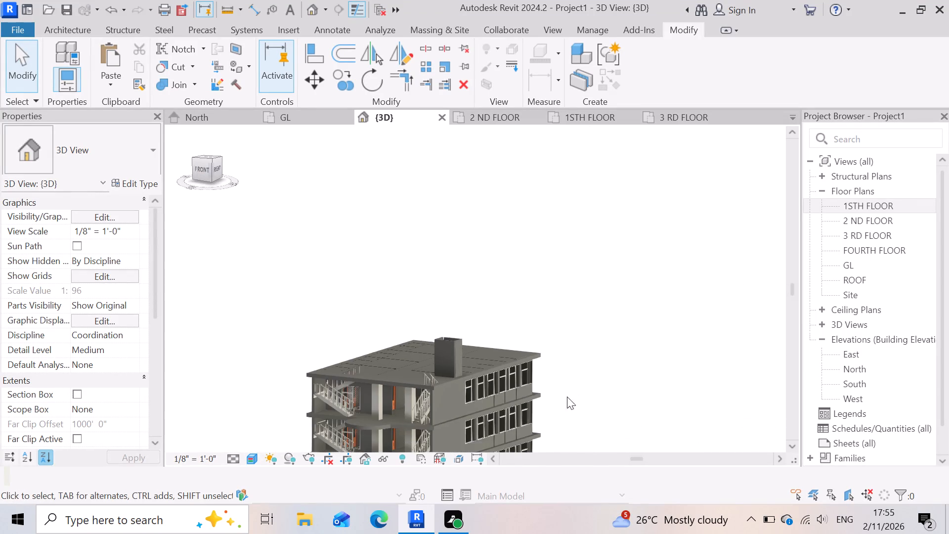
shift+middle_drag(567, 397, 521, 400)
scroll(635, 380, down, 4)
shift+middle_drag(602, 403, 579, 424)
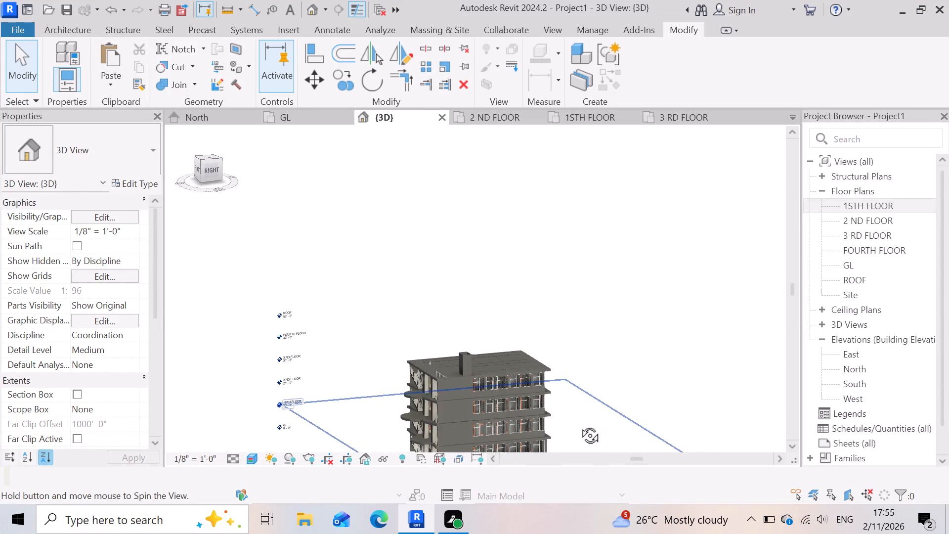
shift+middle_drag(579, 424, 436, 418)
Trim the enclosure's rear and left-side Generic - 5" walls on FOURTH FLOOR to a closed corner.
scroll(528, 310, up, 8)
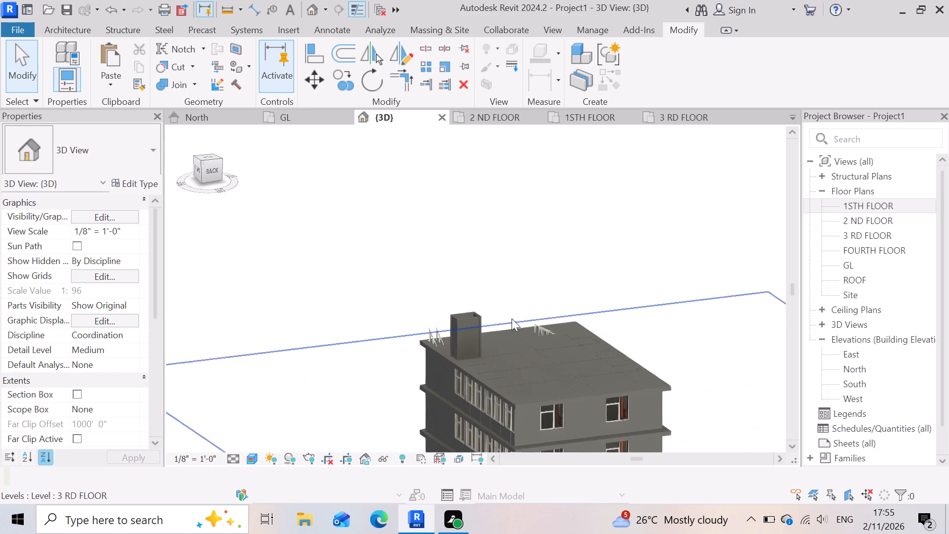
scroll(512, 318, up, 14)
scroll(378, 387, up, 3)
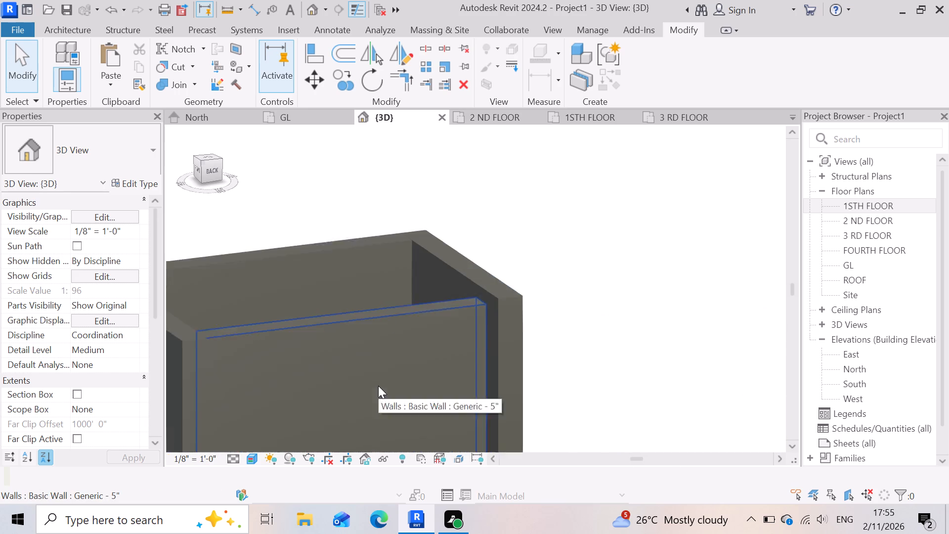
scroll(378, 386, up, 2)
click(447, 348)
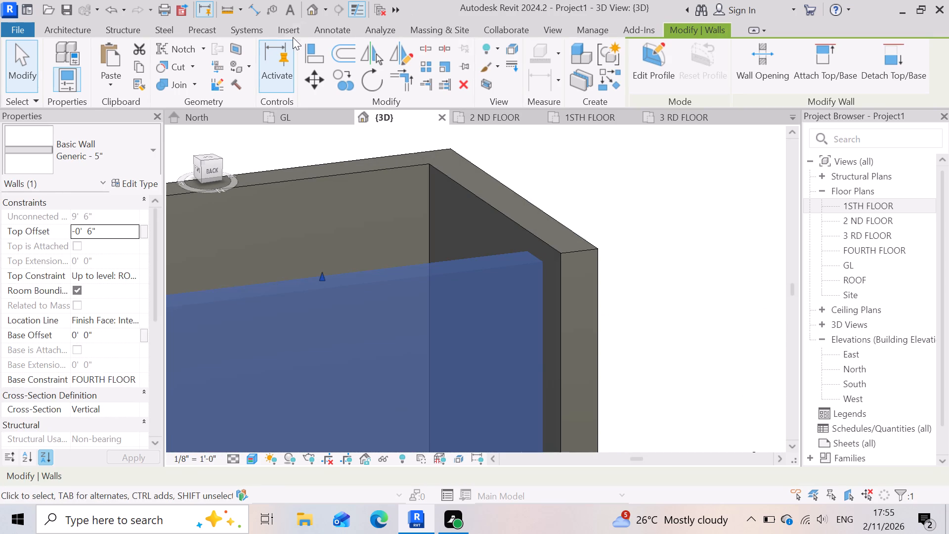
click(406, 82)
click(522, 336)
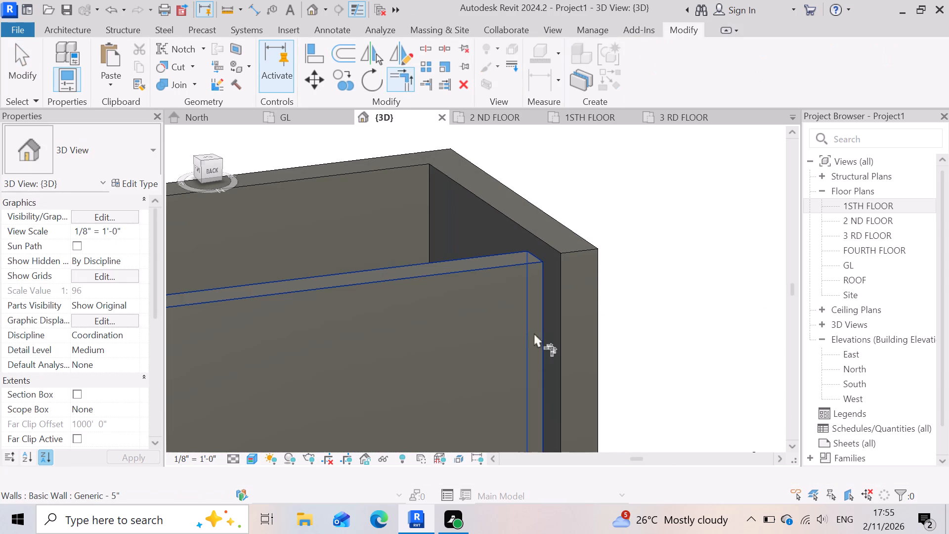
click(574, 324)
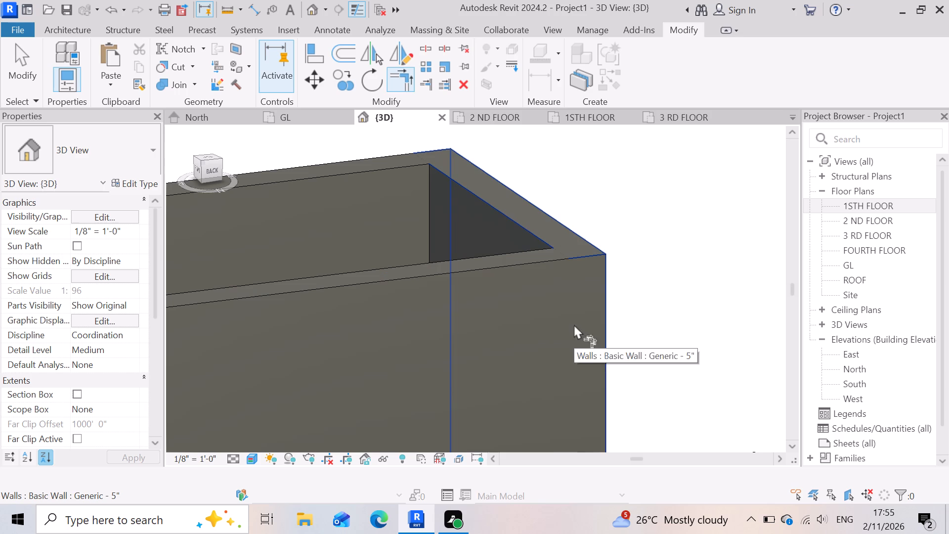